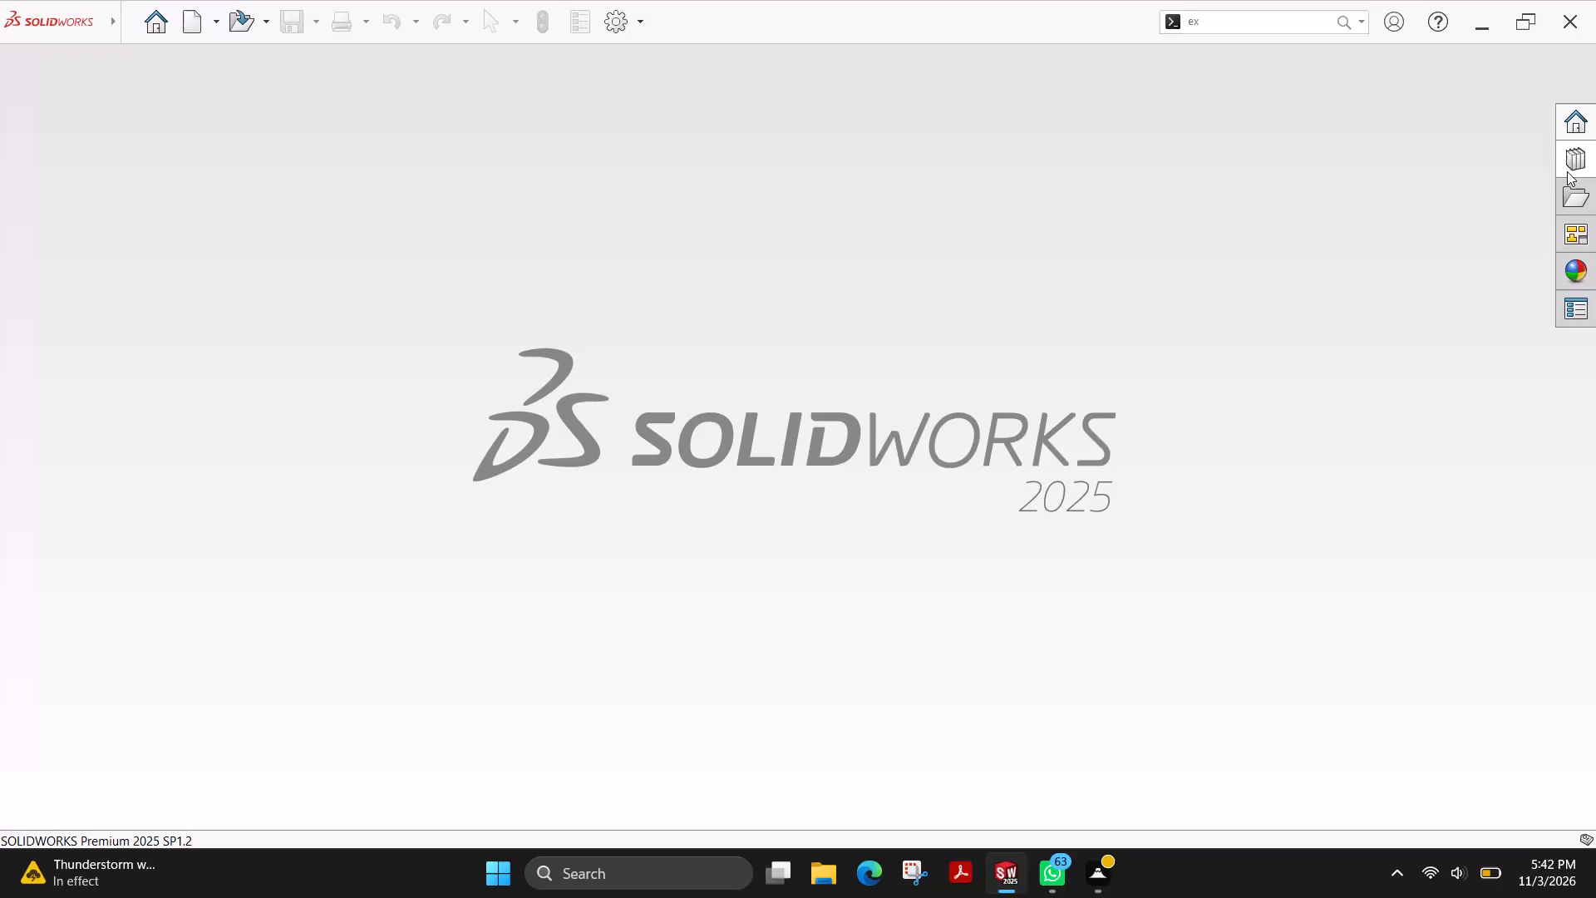
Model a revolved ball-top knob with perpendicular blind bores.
Create a new part document.
click(180, 24)
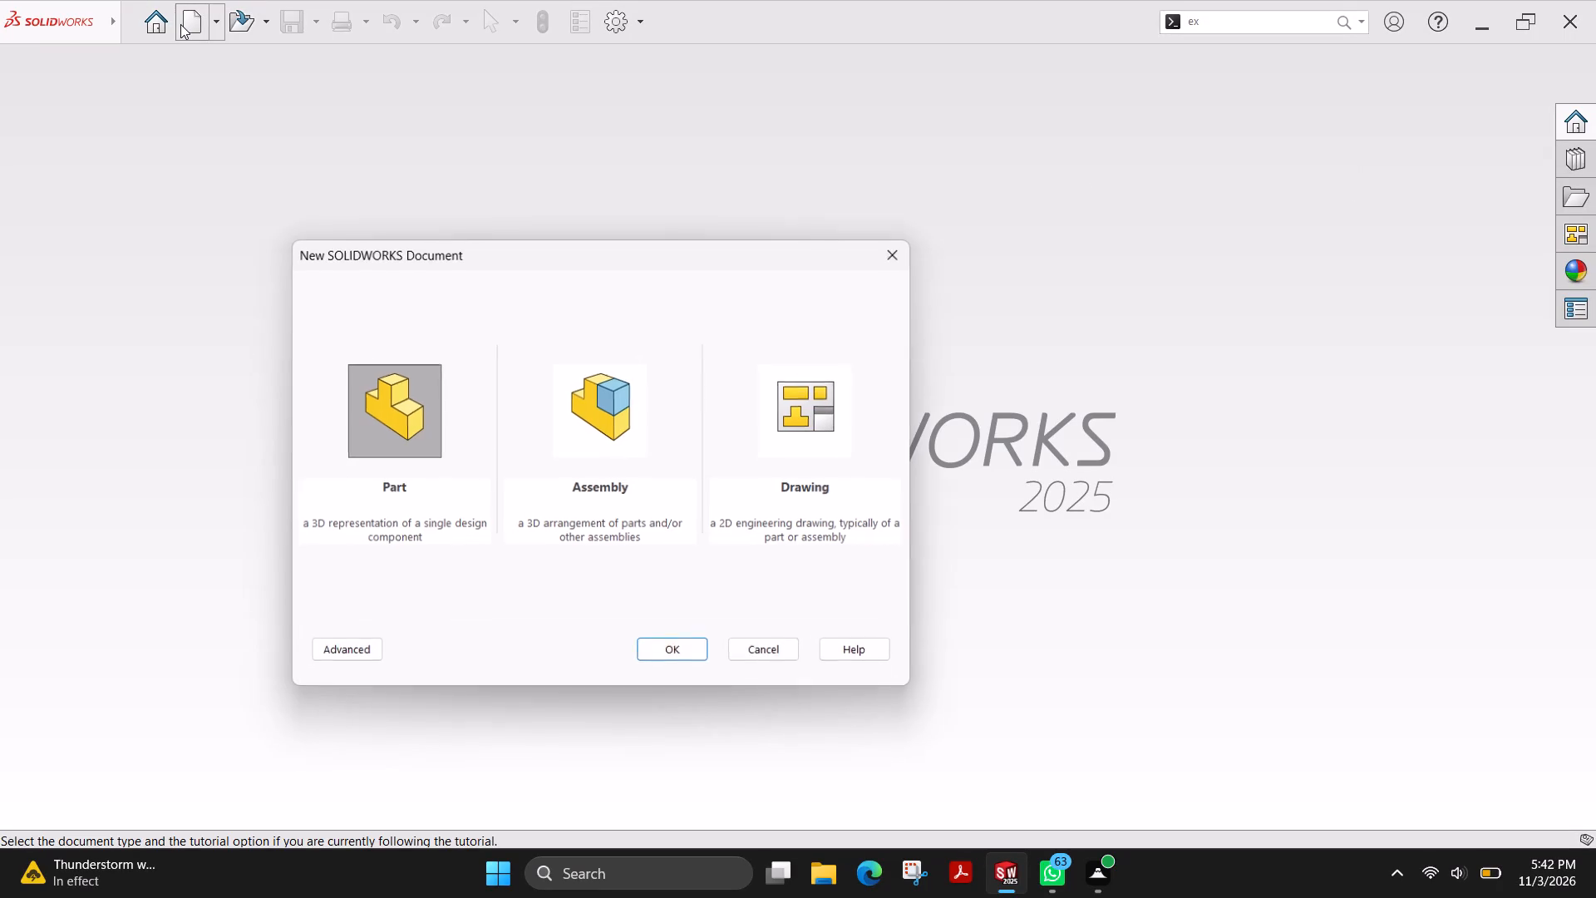
click(660, 651)
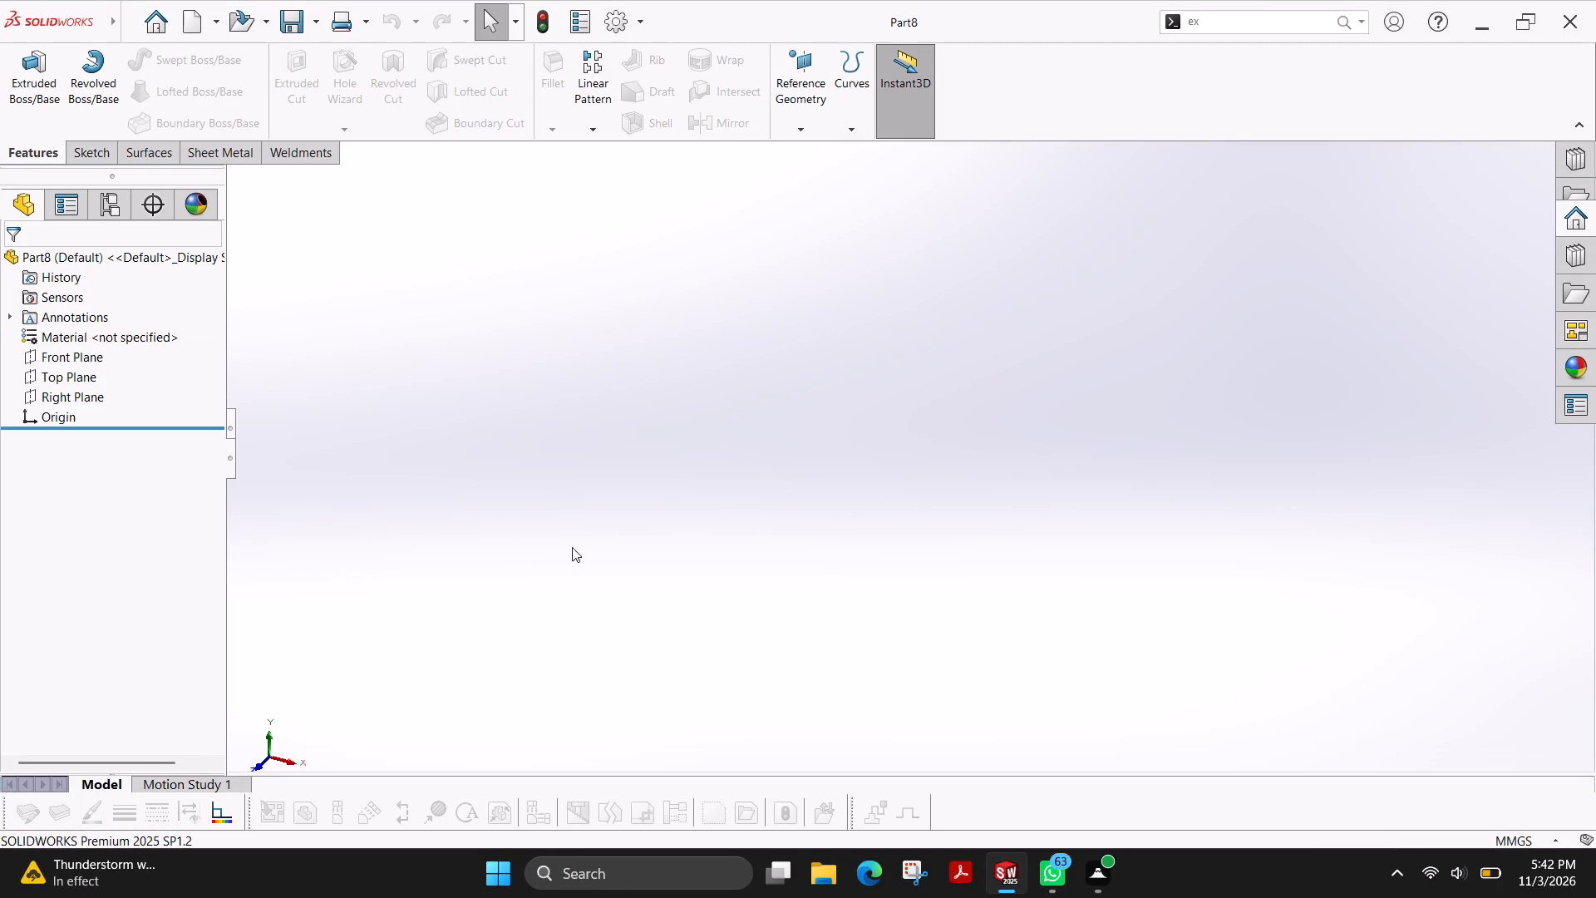
Start a new sketch on the Front Plane.
click(78, 147)
click(17, 85)
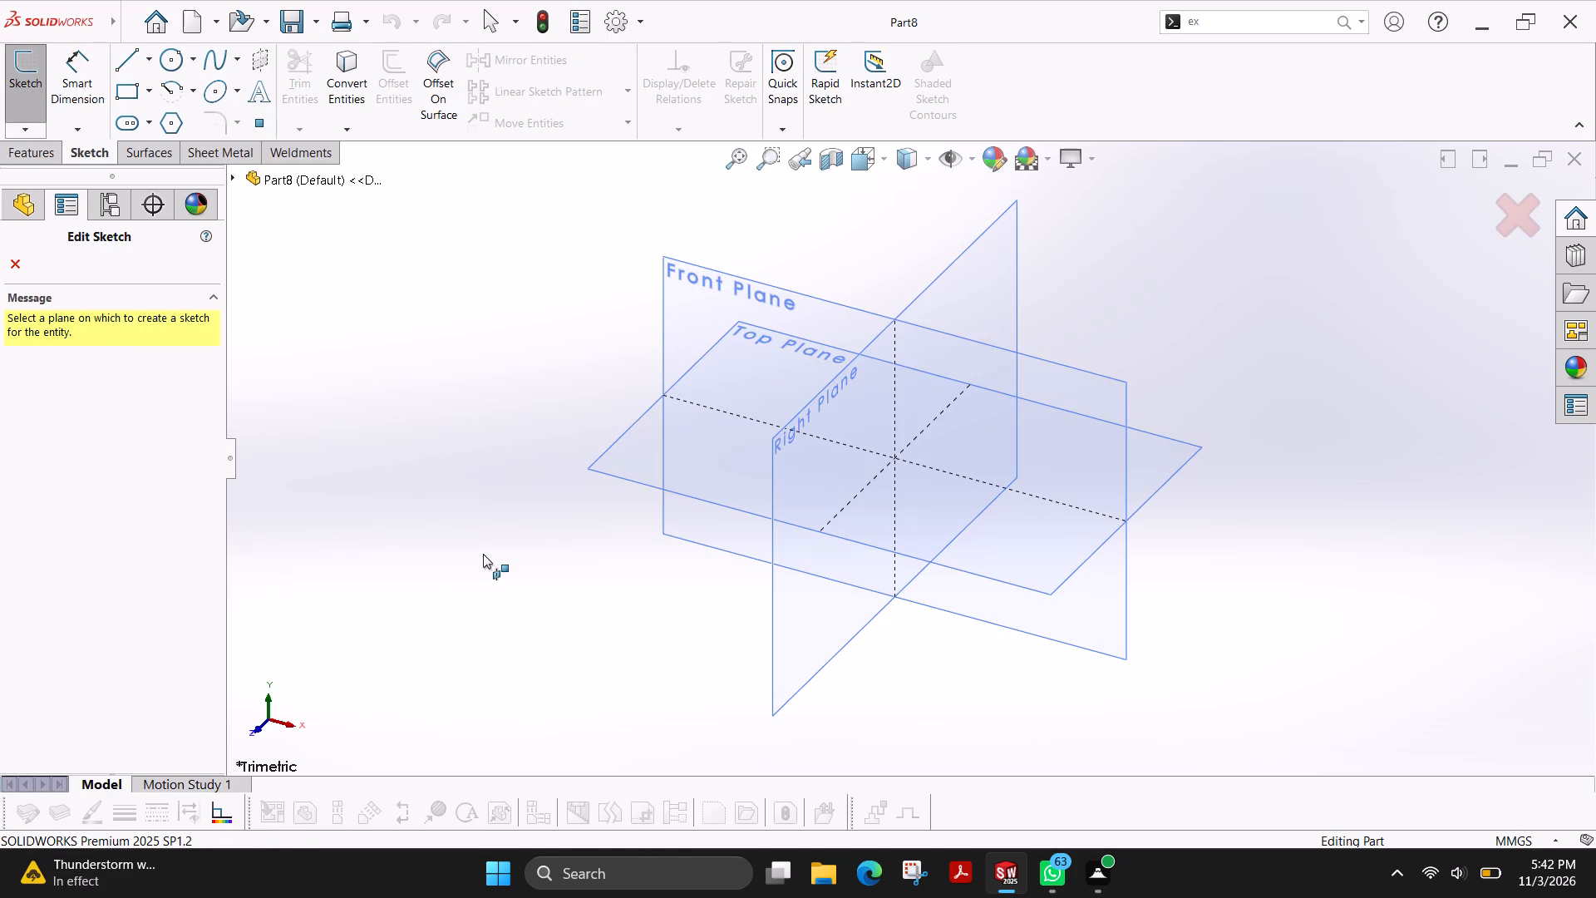
drag(677, 318, 674, 328)
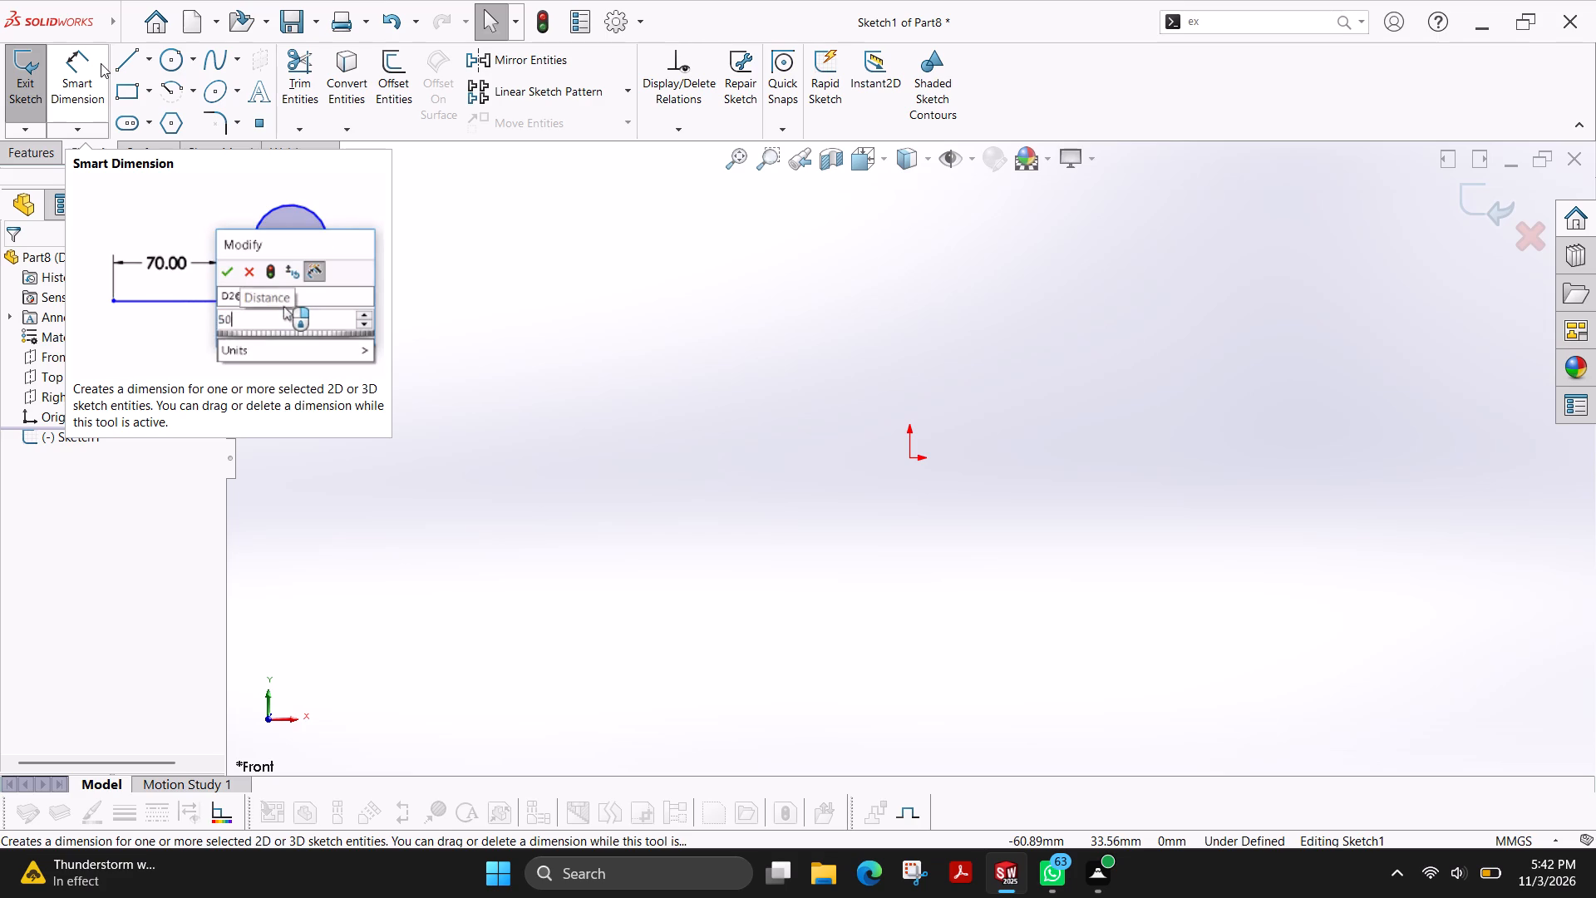
Draw a vertical line about 67 mm long upward from the origin.
click(124, 59)
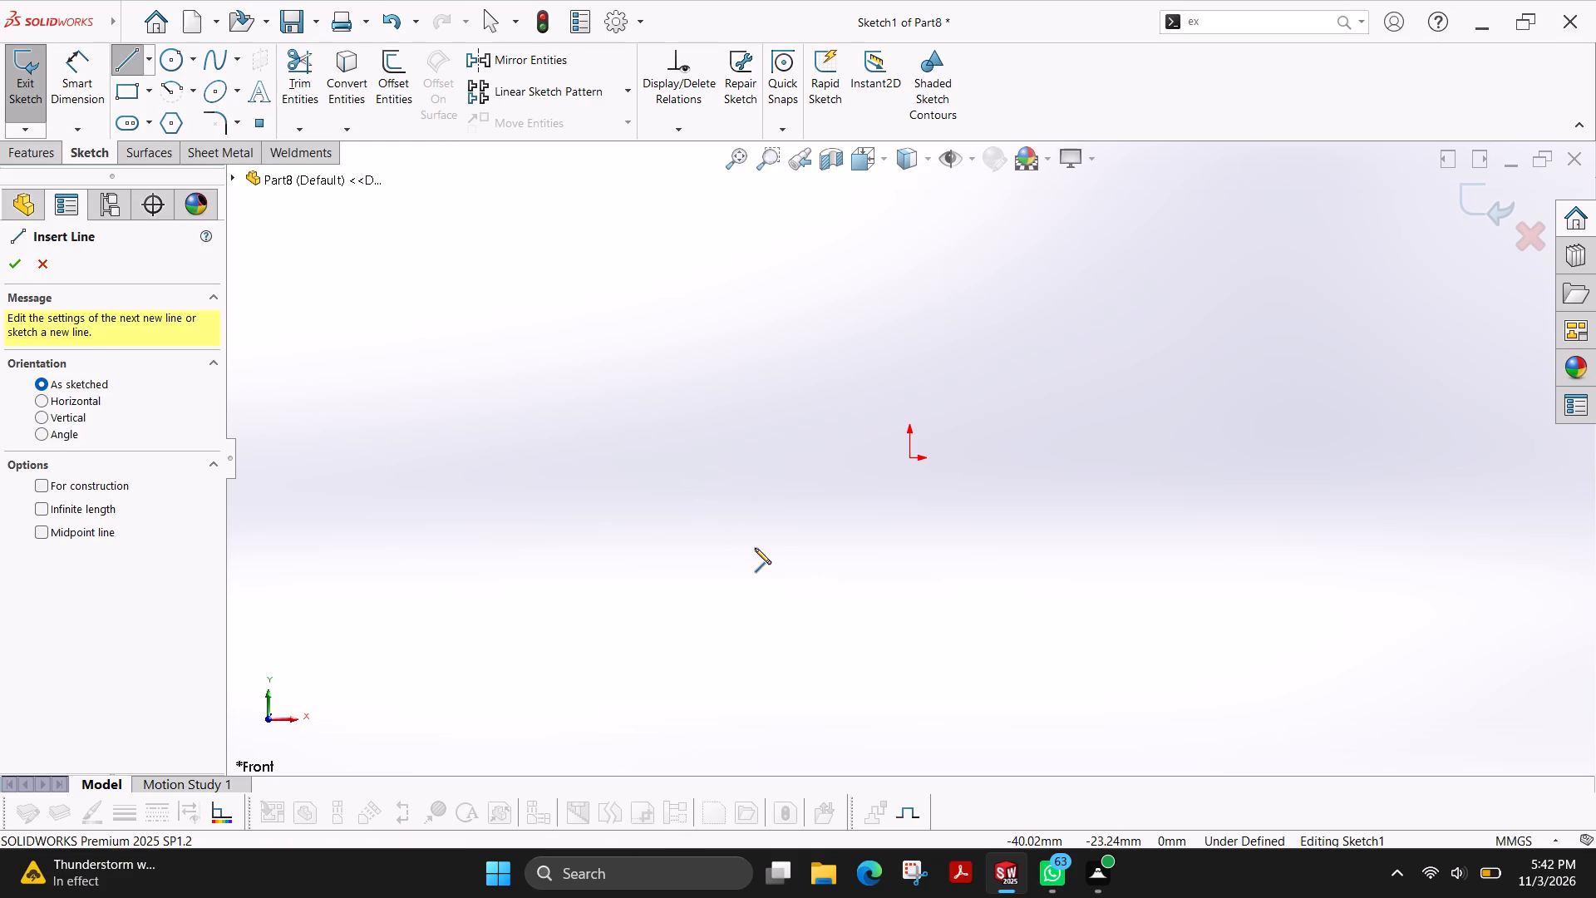
click(908, 456)
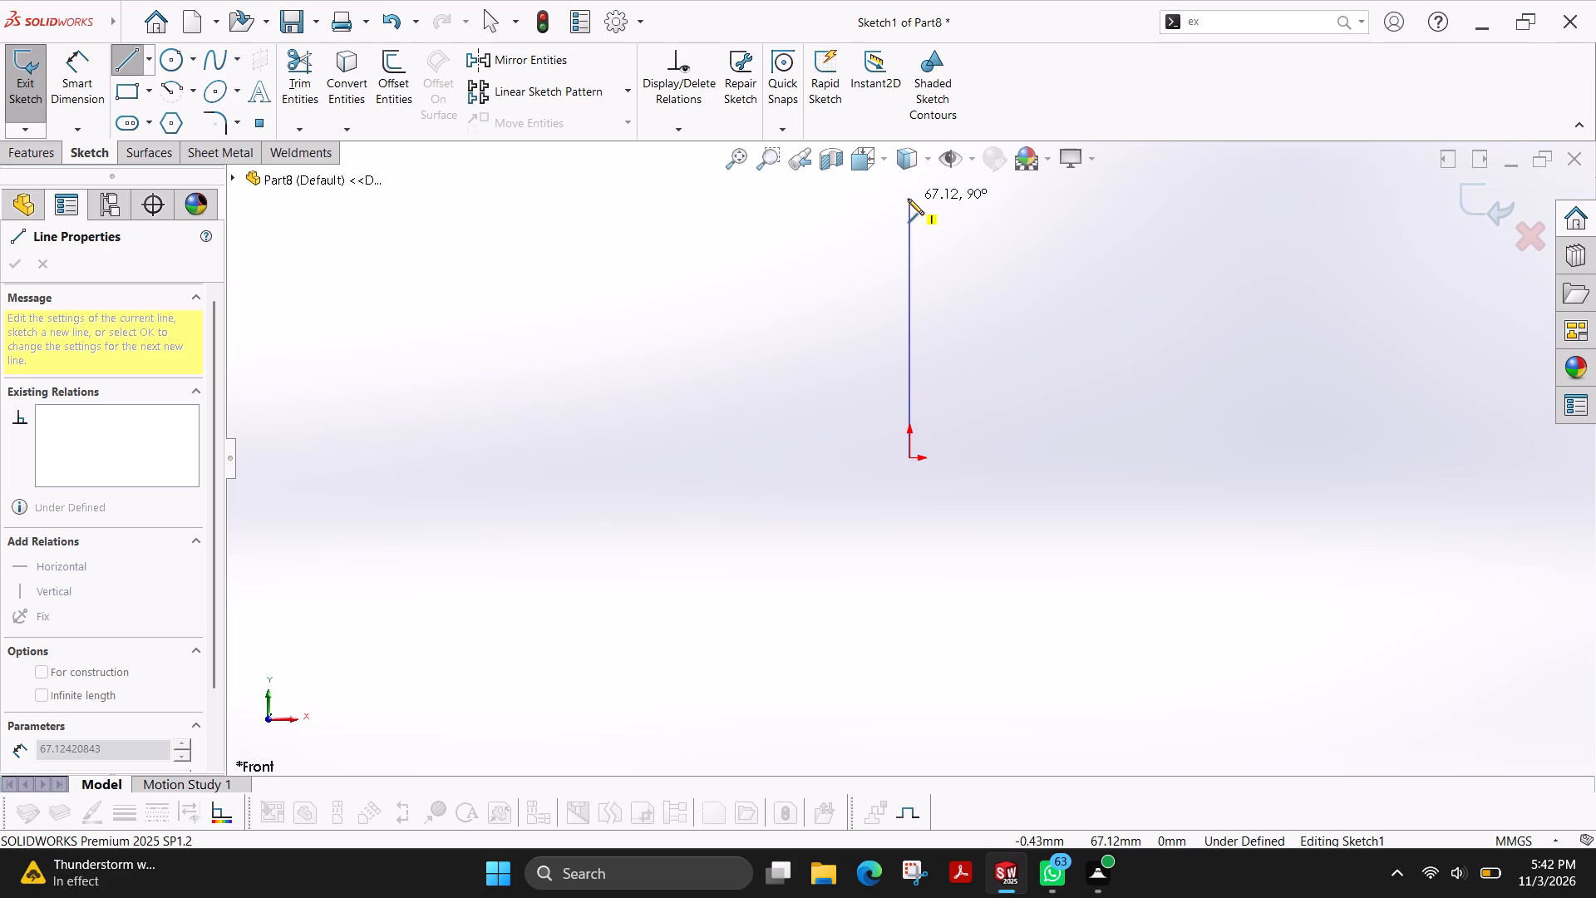
key(Escape)
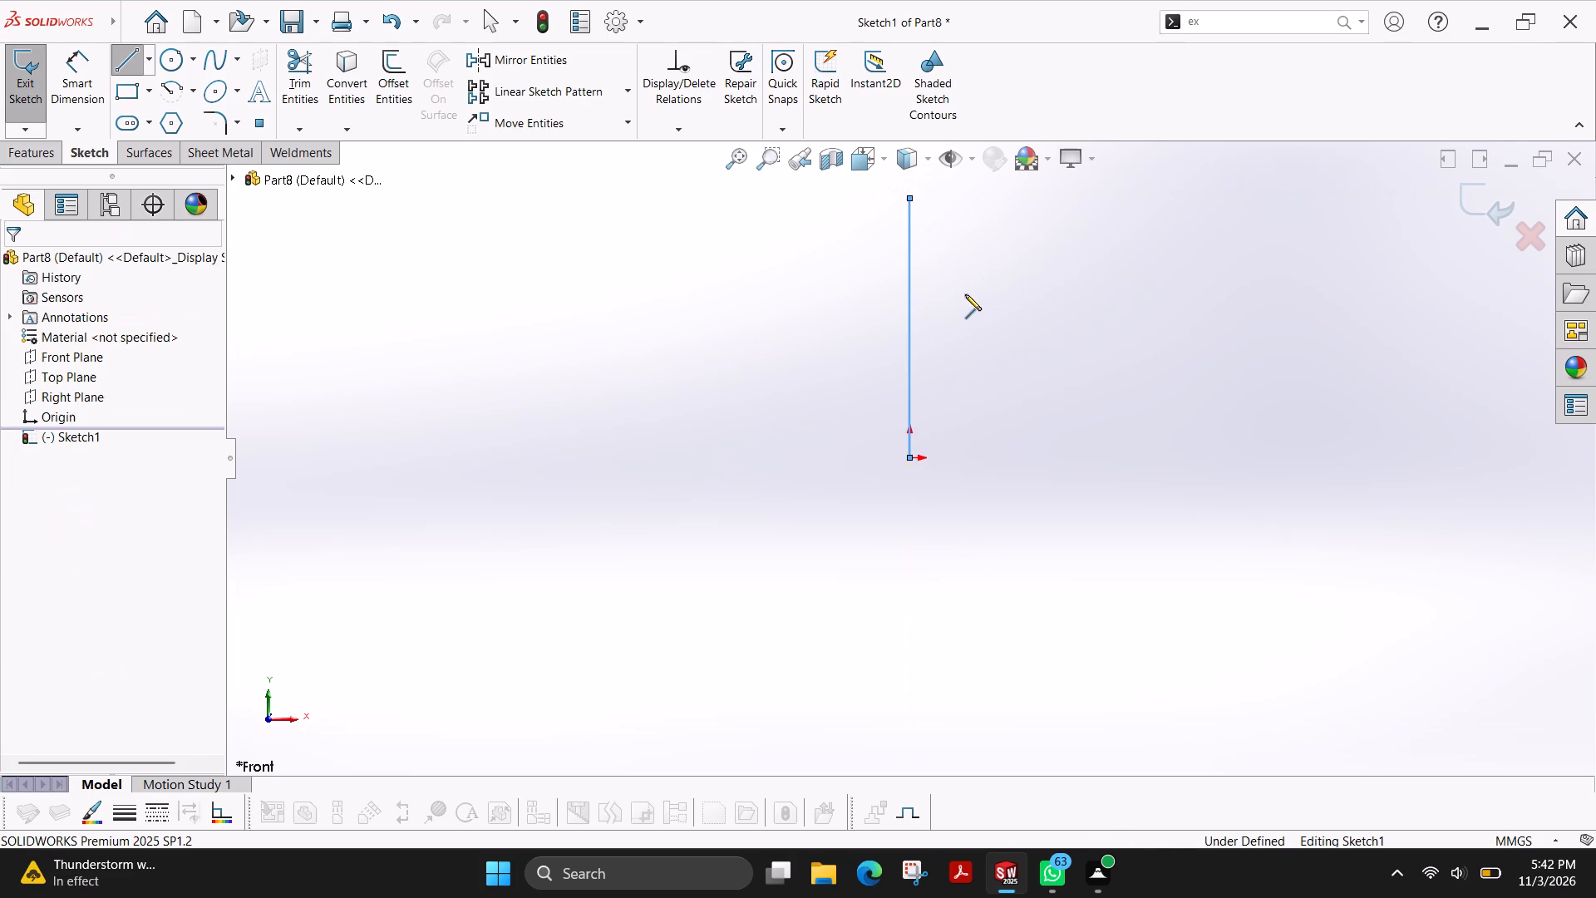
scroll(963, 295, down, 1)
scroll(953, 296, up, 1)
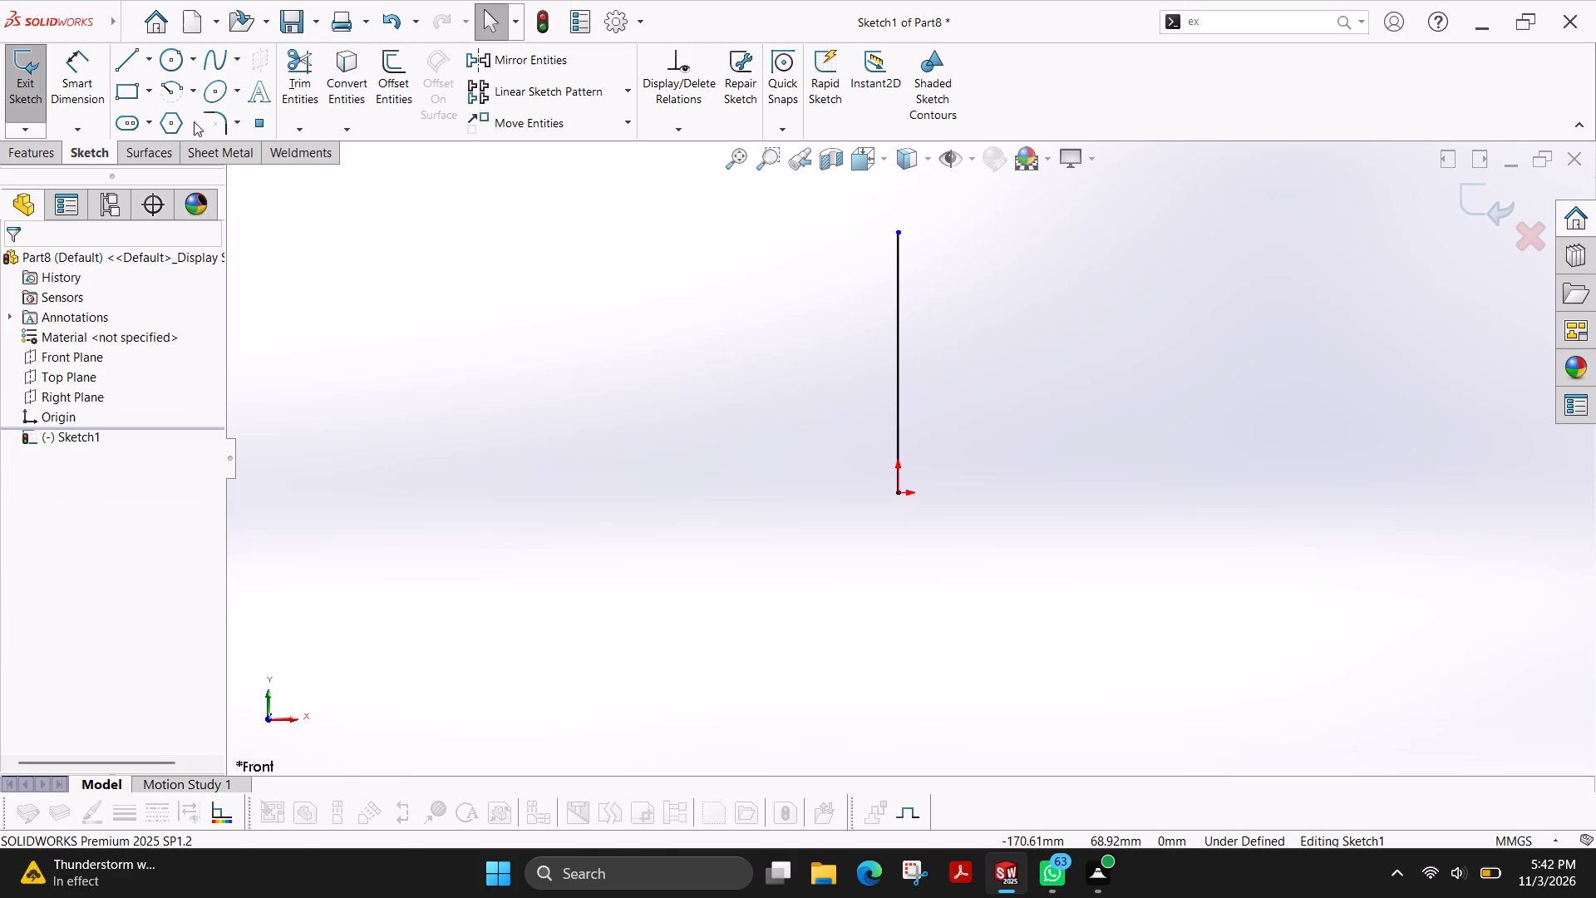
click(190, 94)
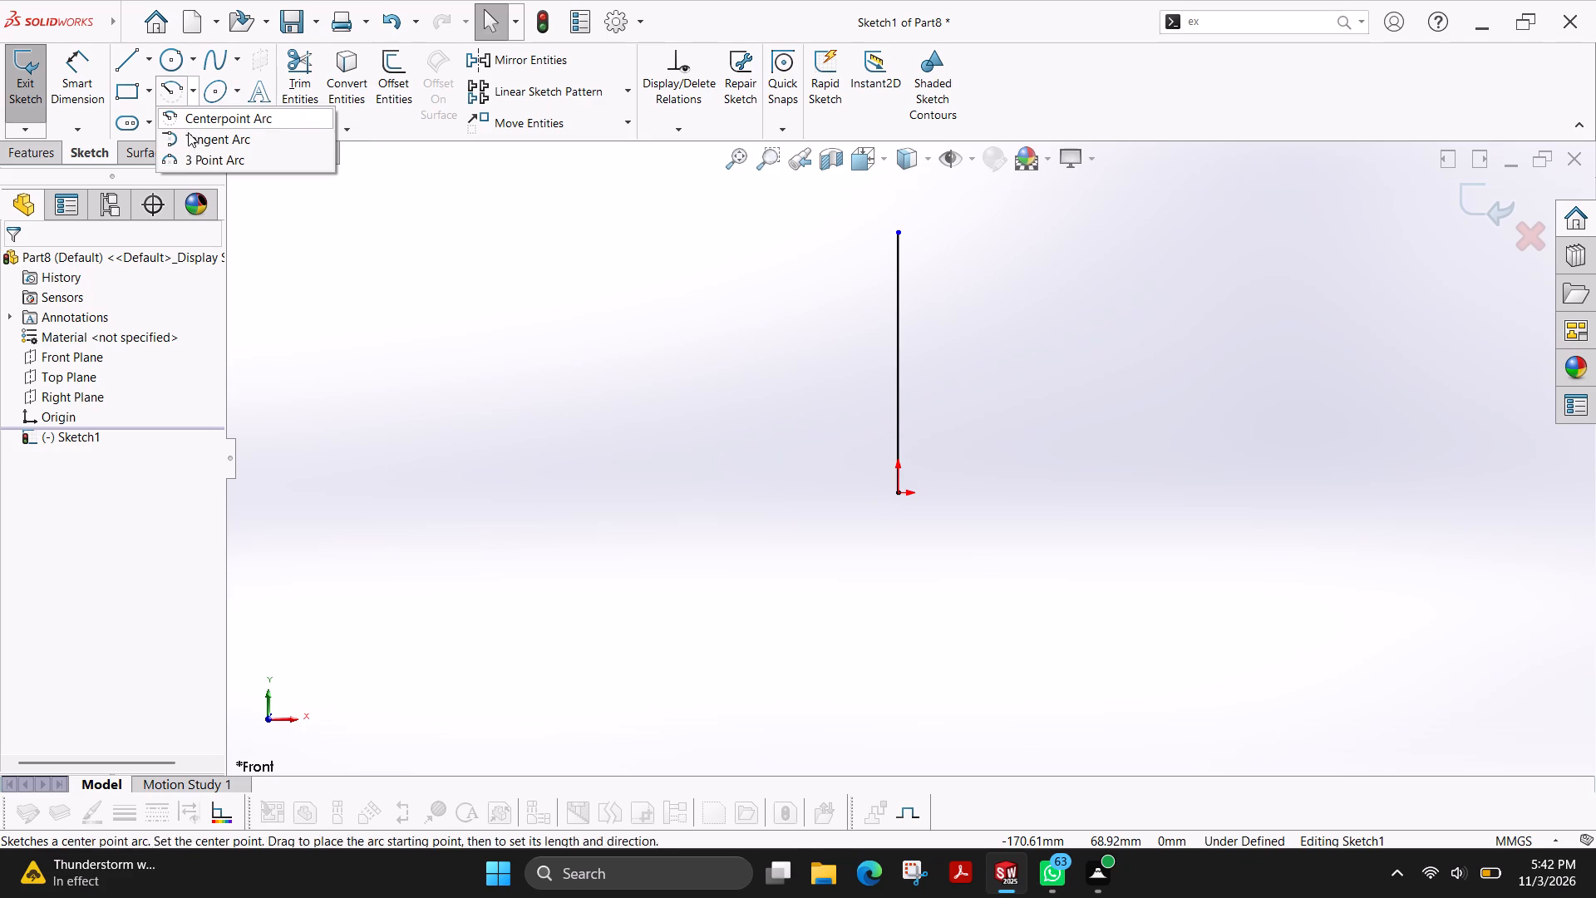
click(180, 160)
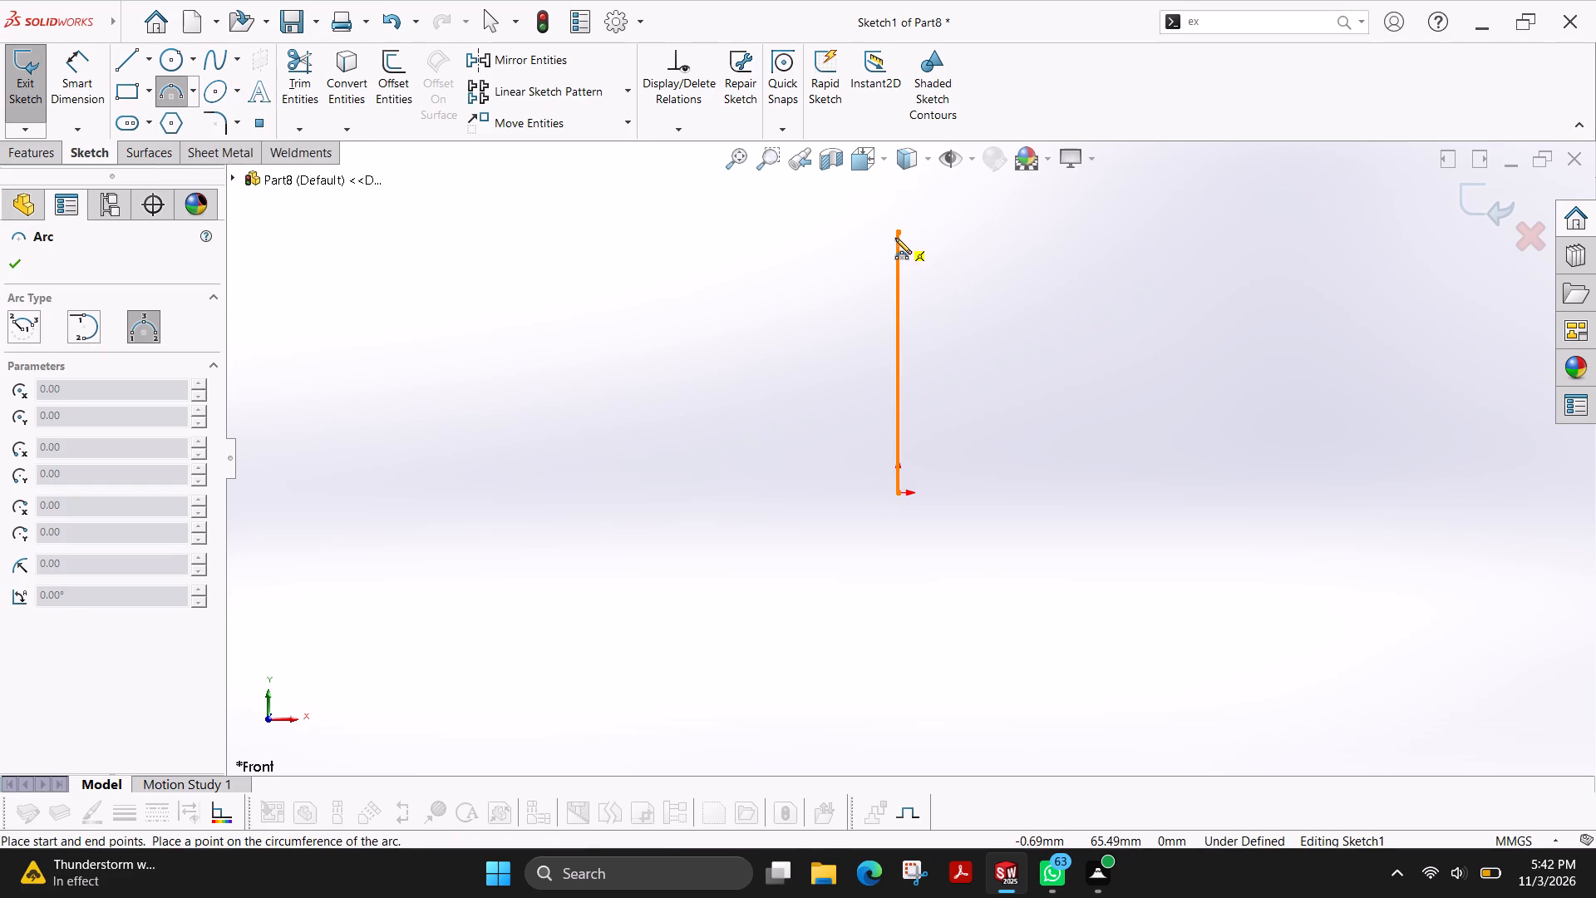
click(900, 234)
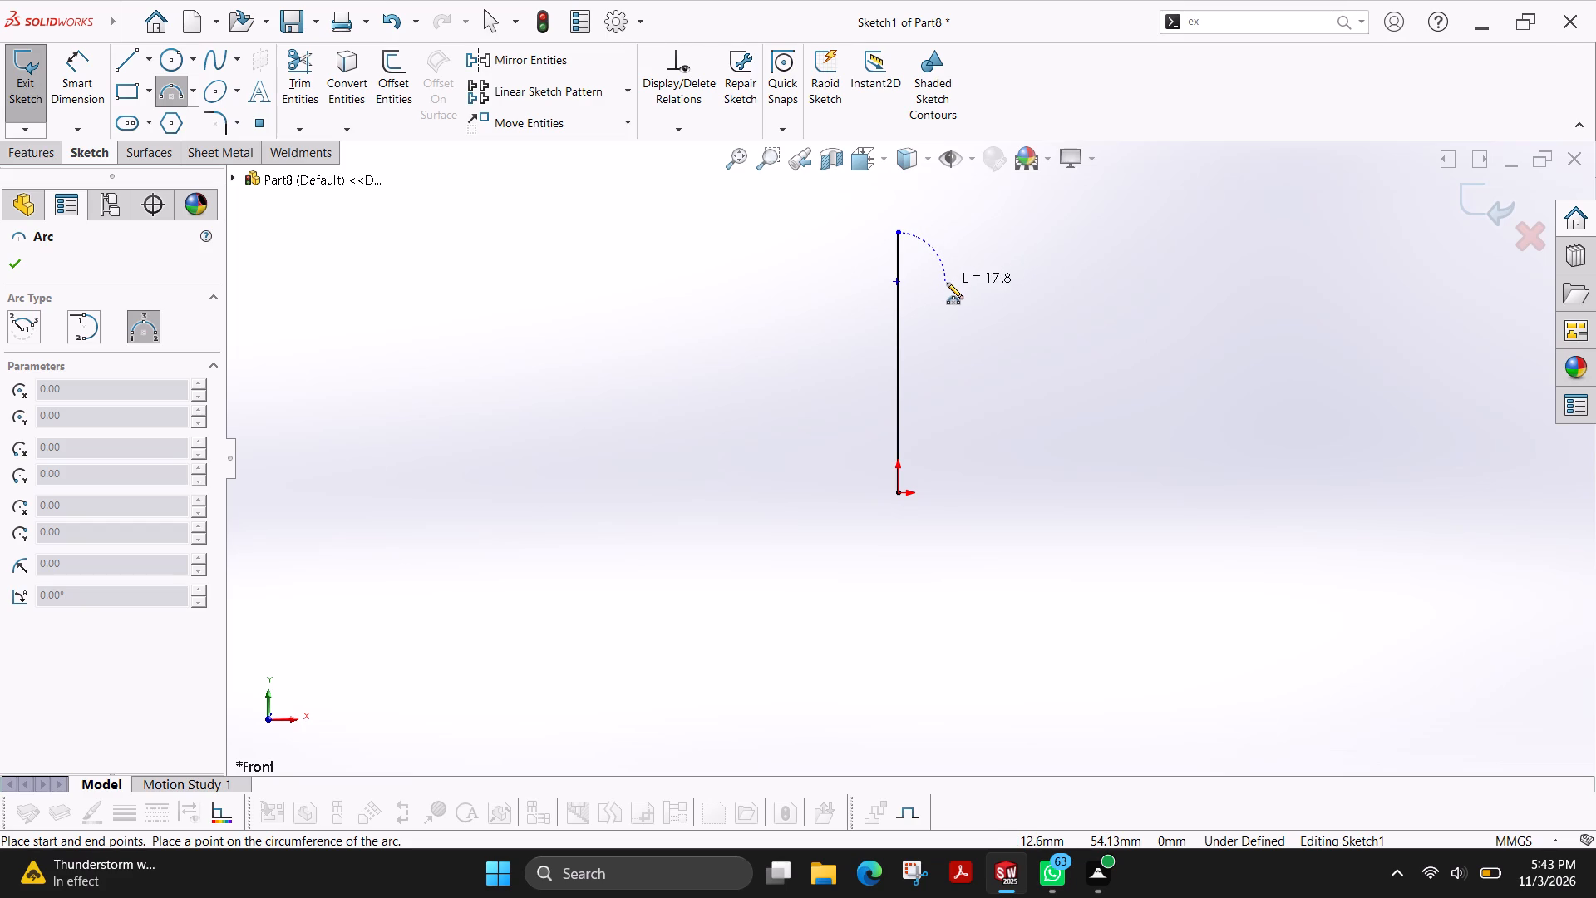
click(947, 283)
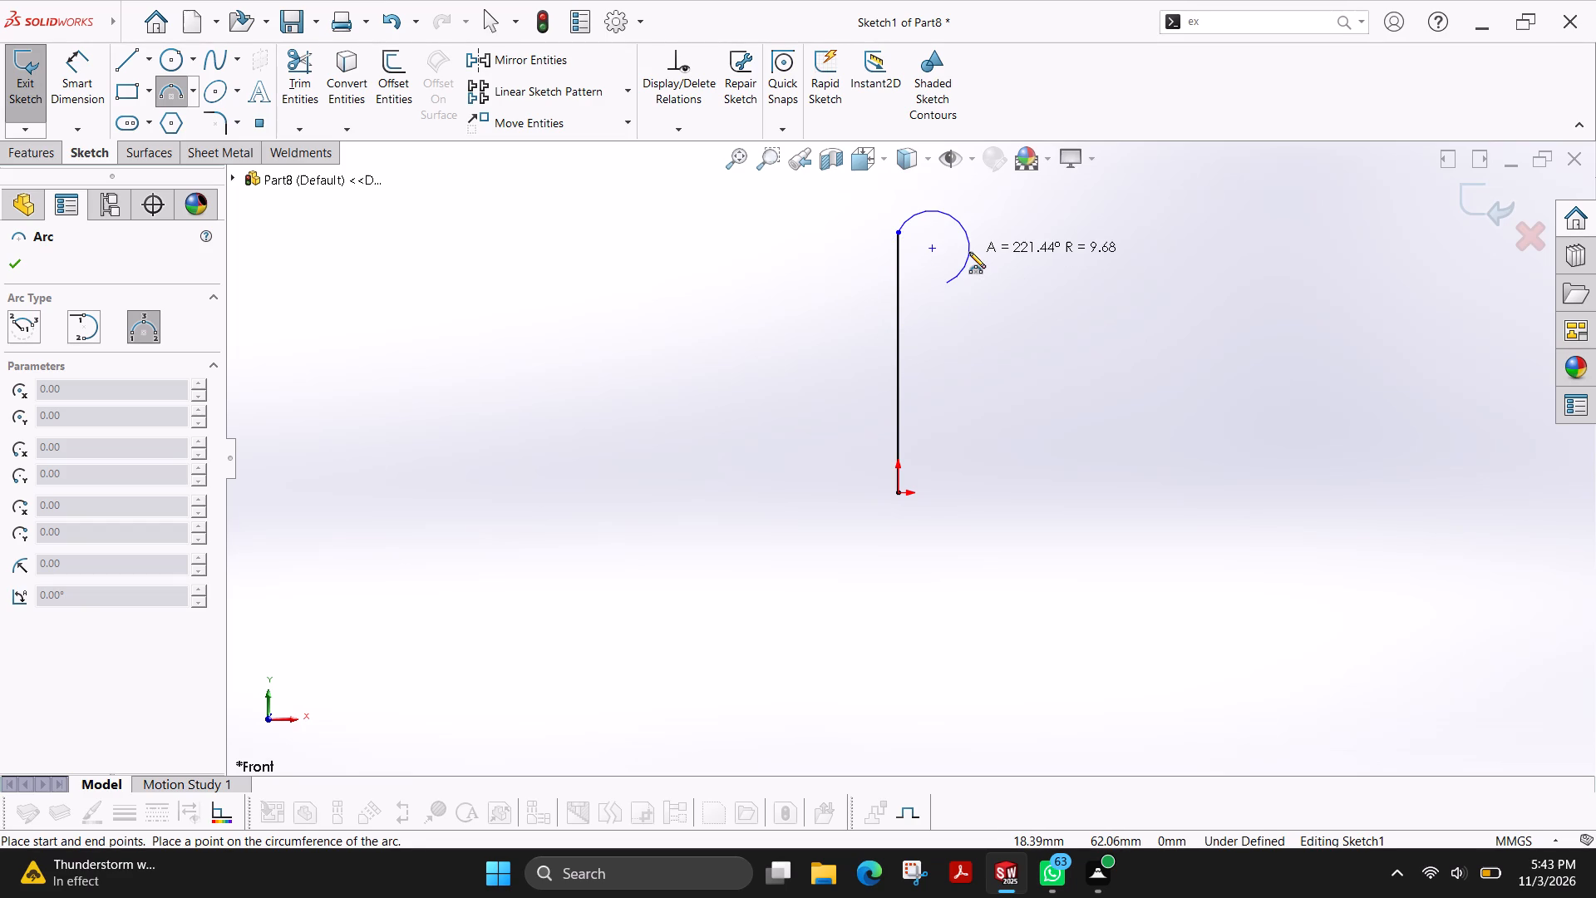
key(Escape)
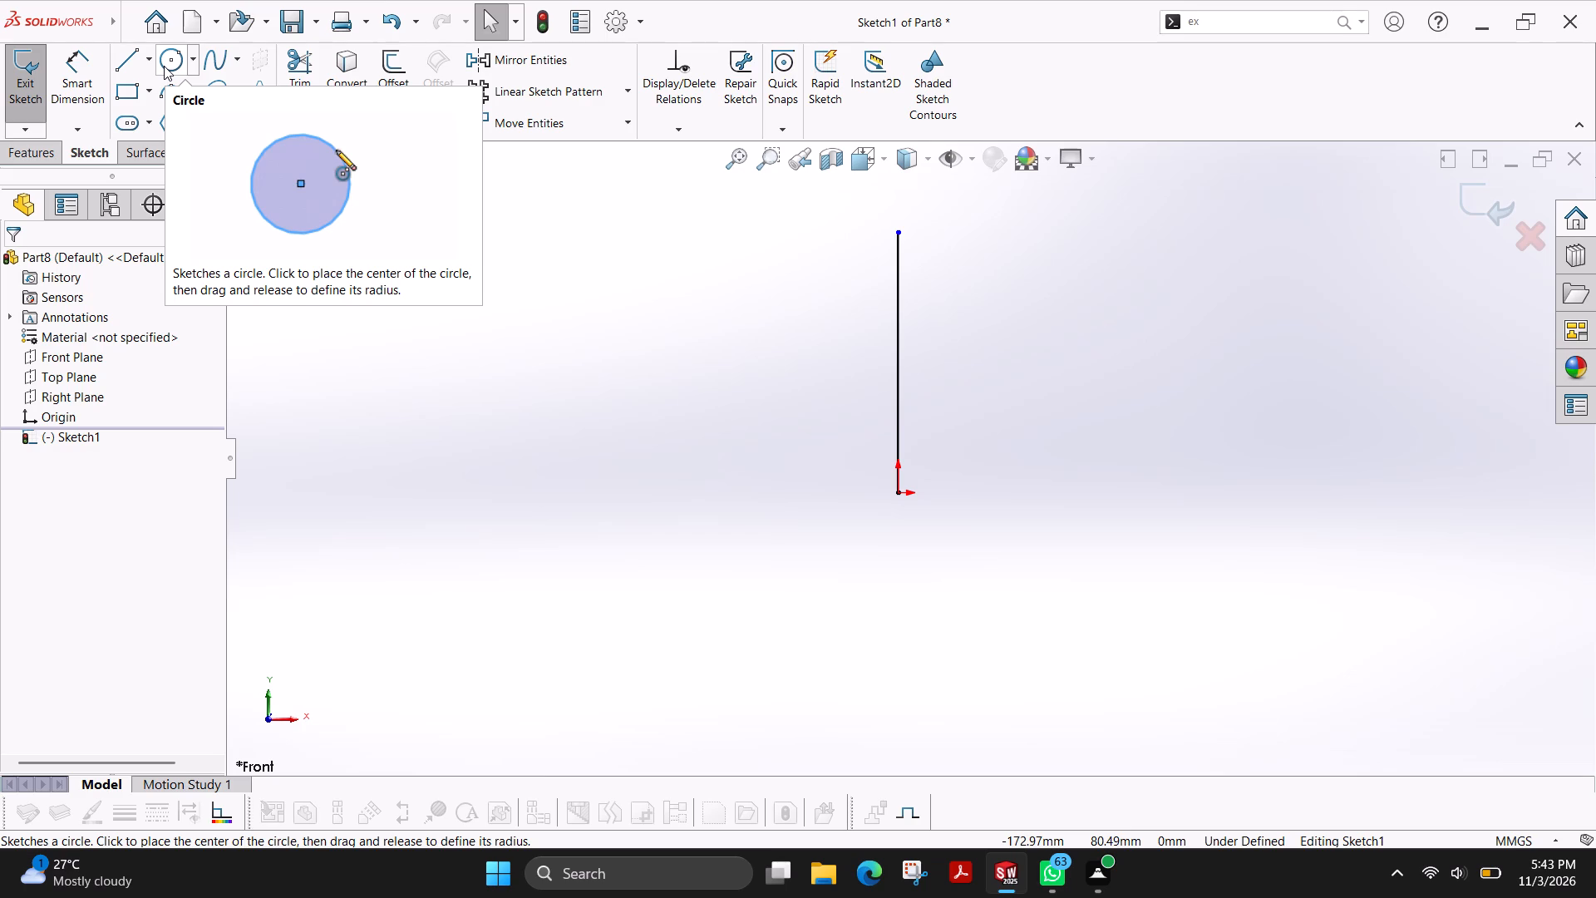
Draw two corner rectangles across the vertical line: about 53 x 7 mm based at origin level, and about 53 x 6 mm based about 25 mm higher.
click(132, 95)
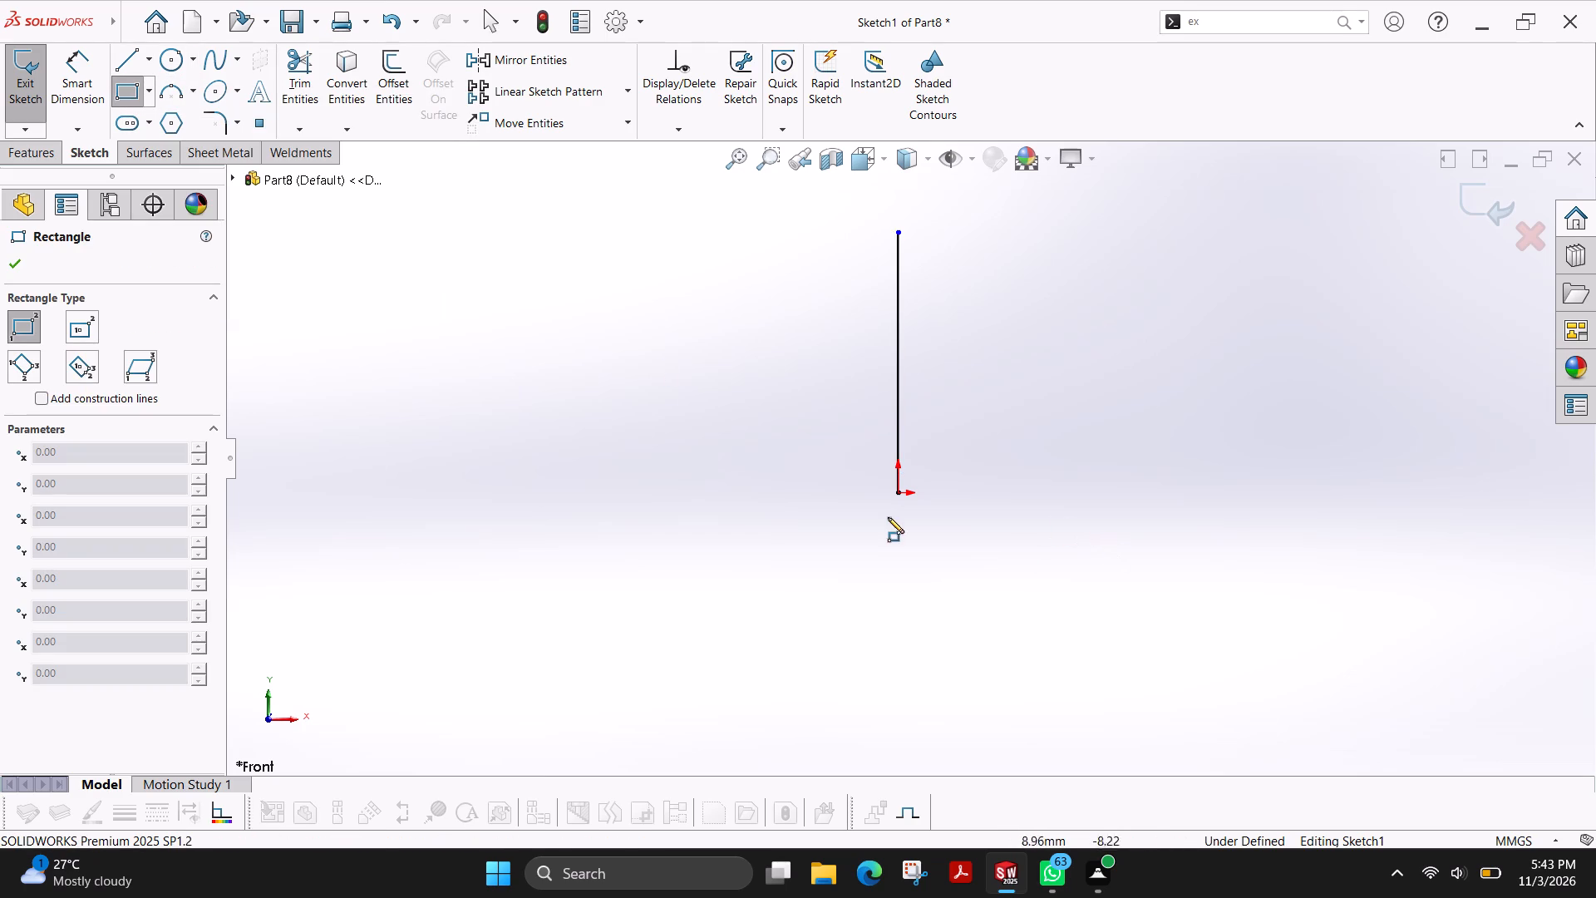
click(800, 496)
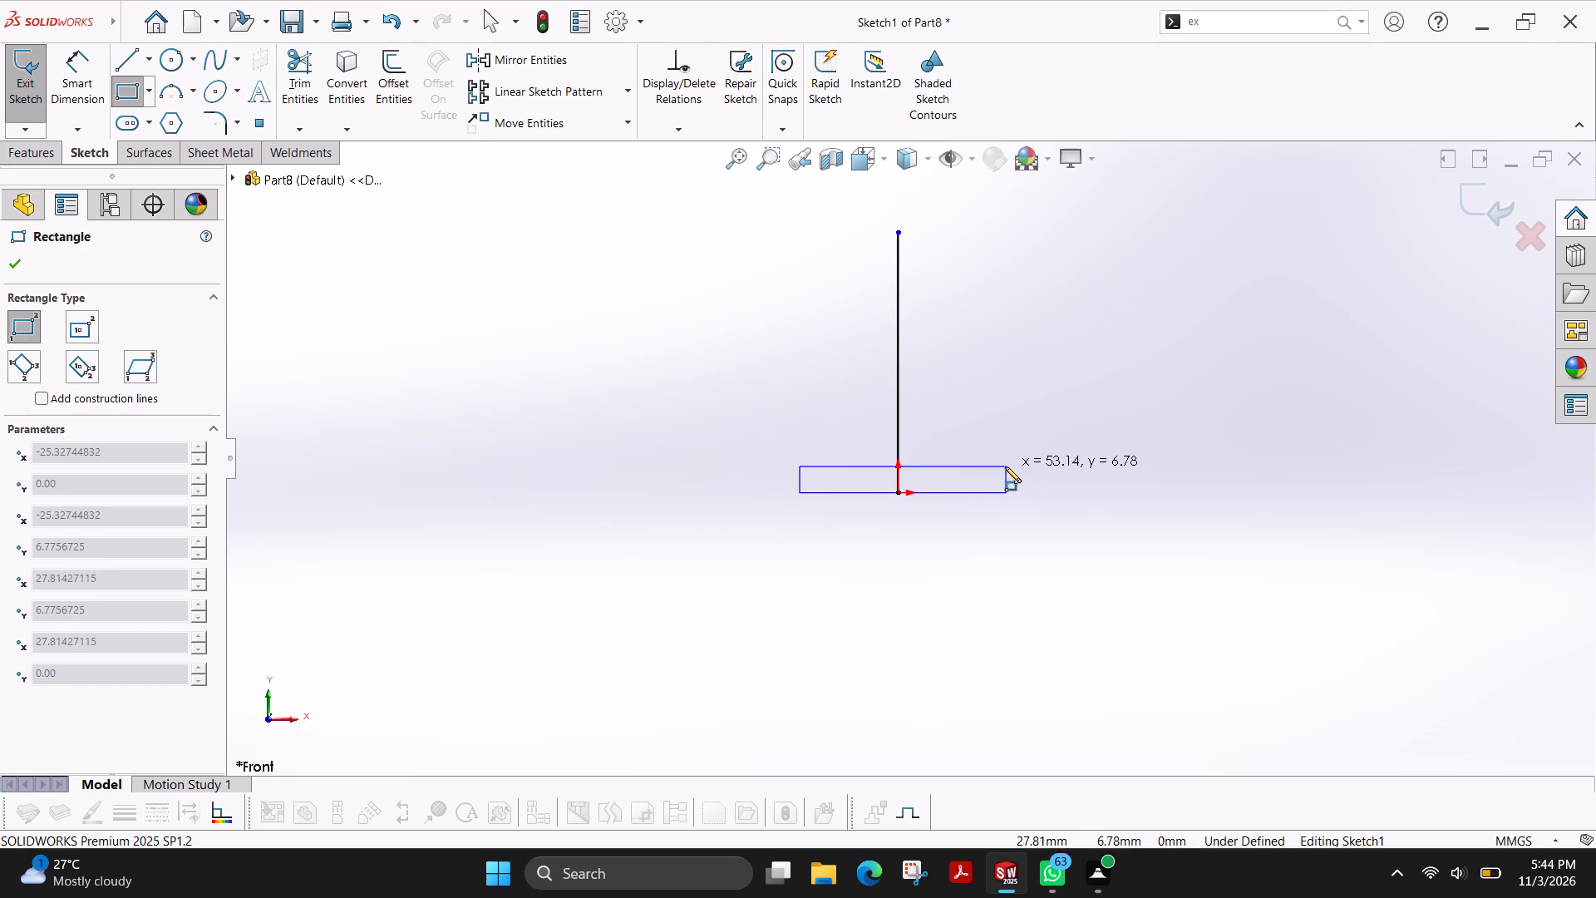
click(1005, 466)
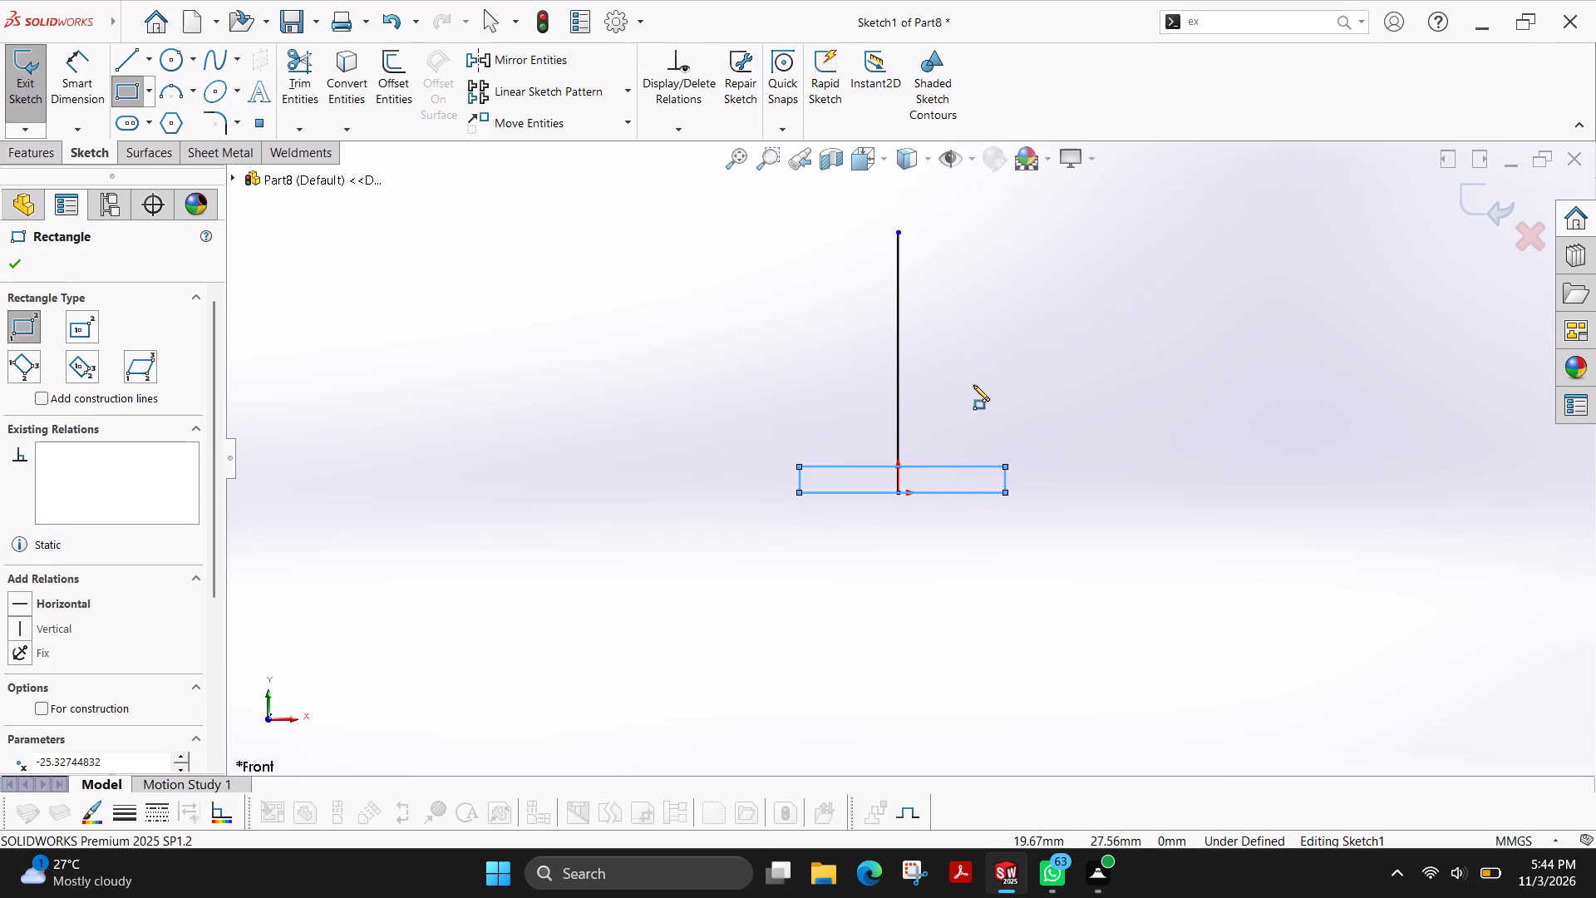
click(800, 397)
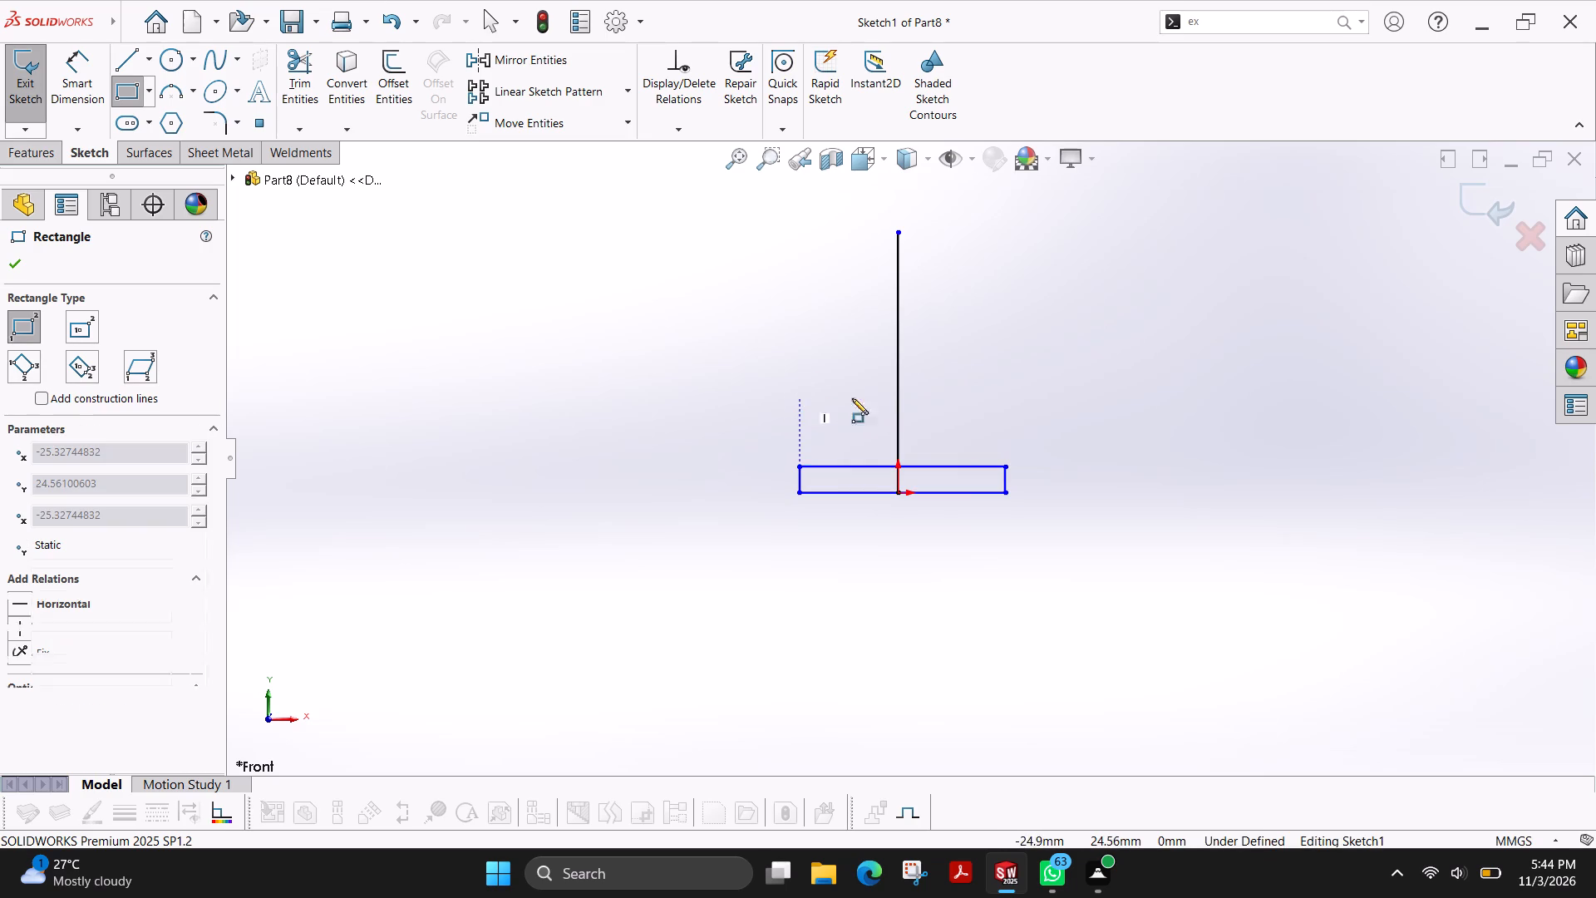
click(1009, 374)
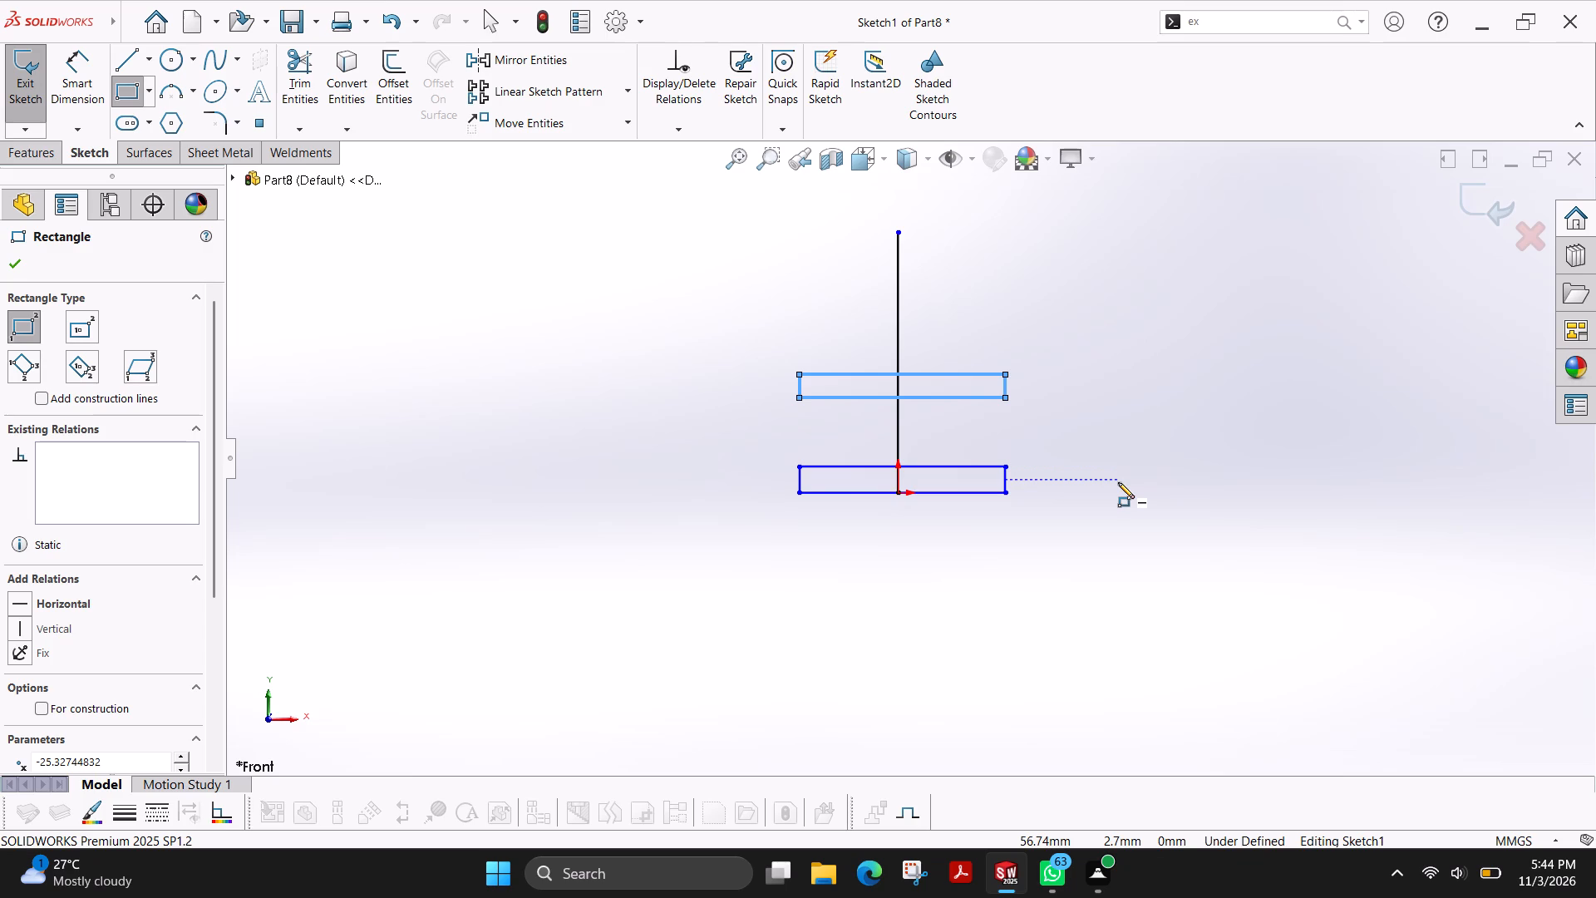
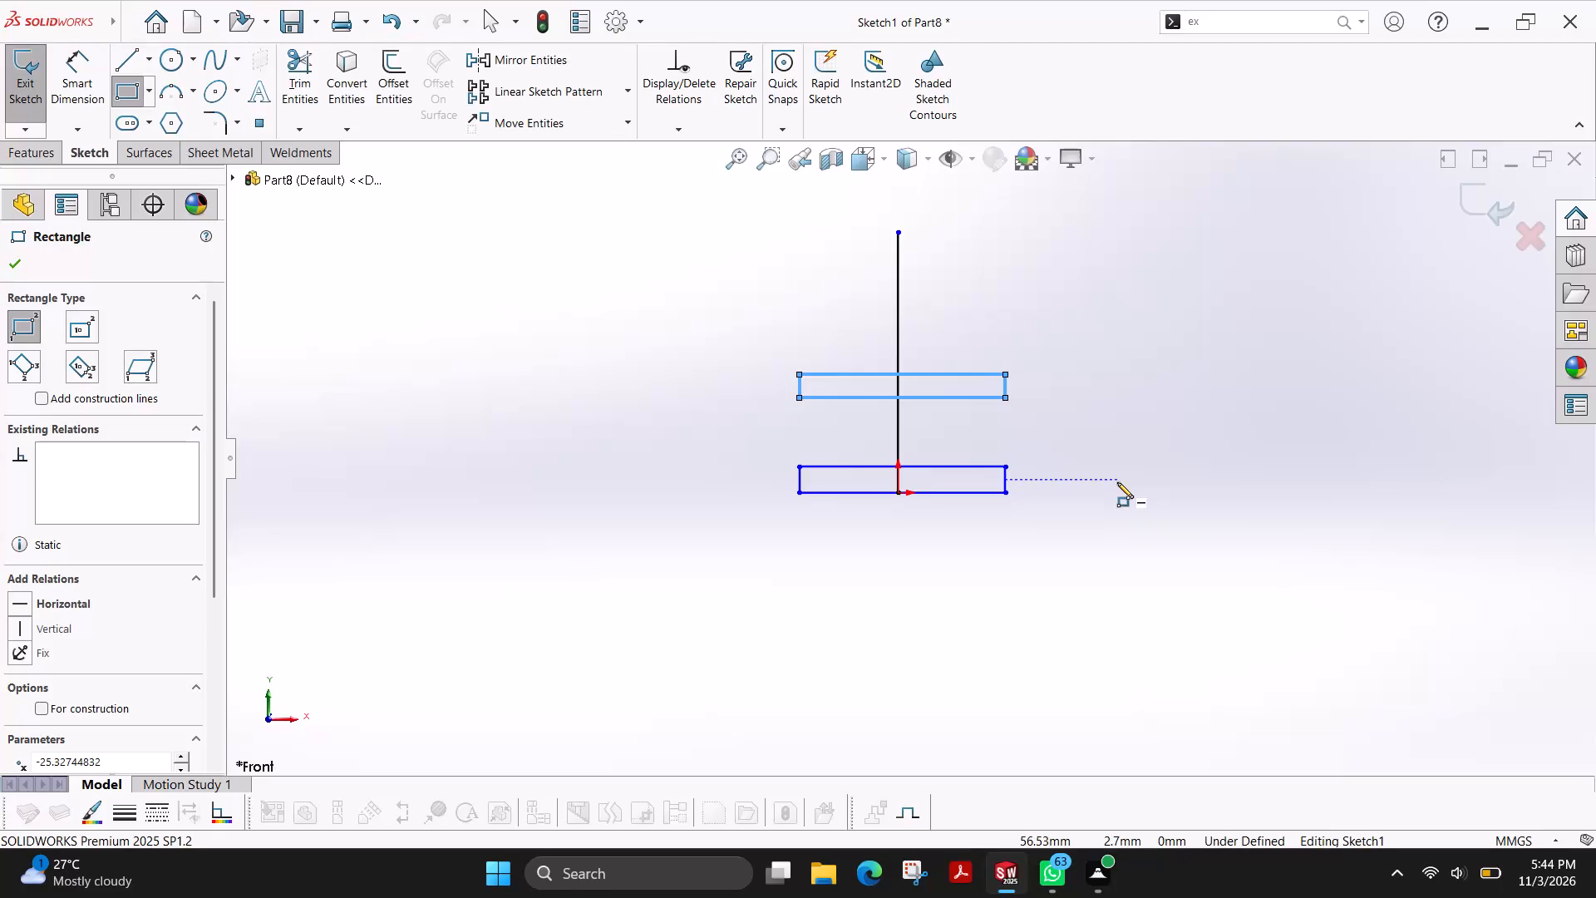
Trim away all the existing sketch geometry, including the vertical line and both rectangles.
scroll(1086, 444, up, 1)
scroll(1066, 437, down, 1)
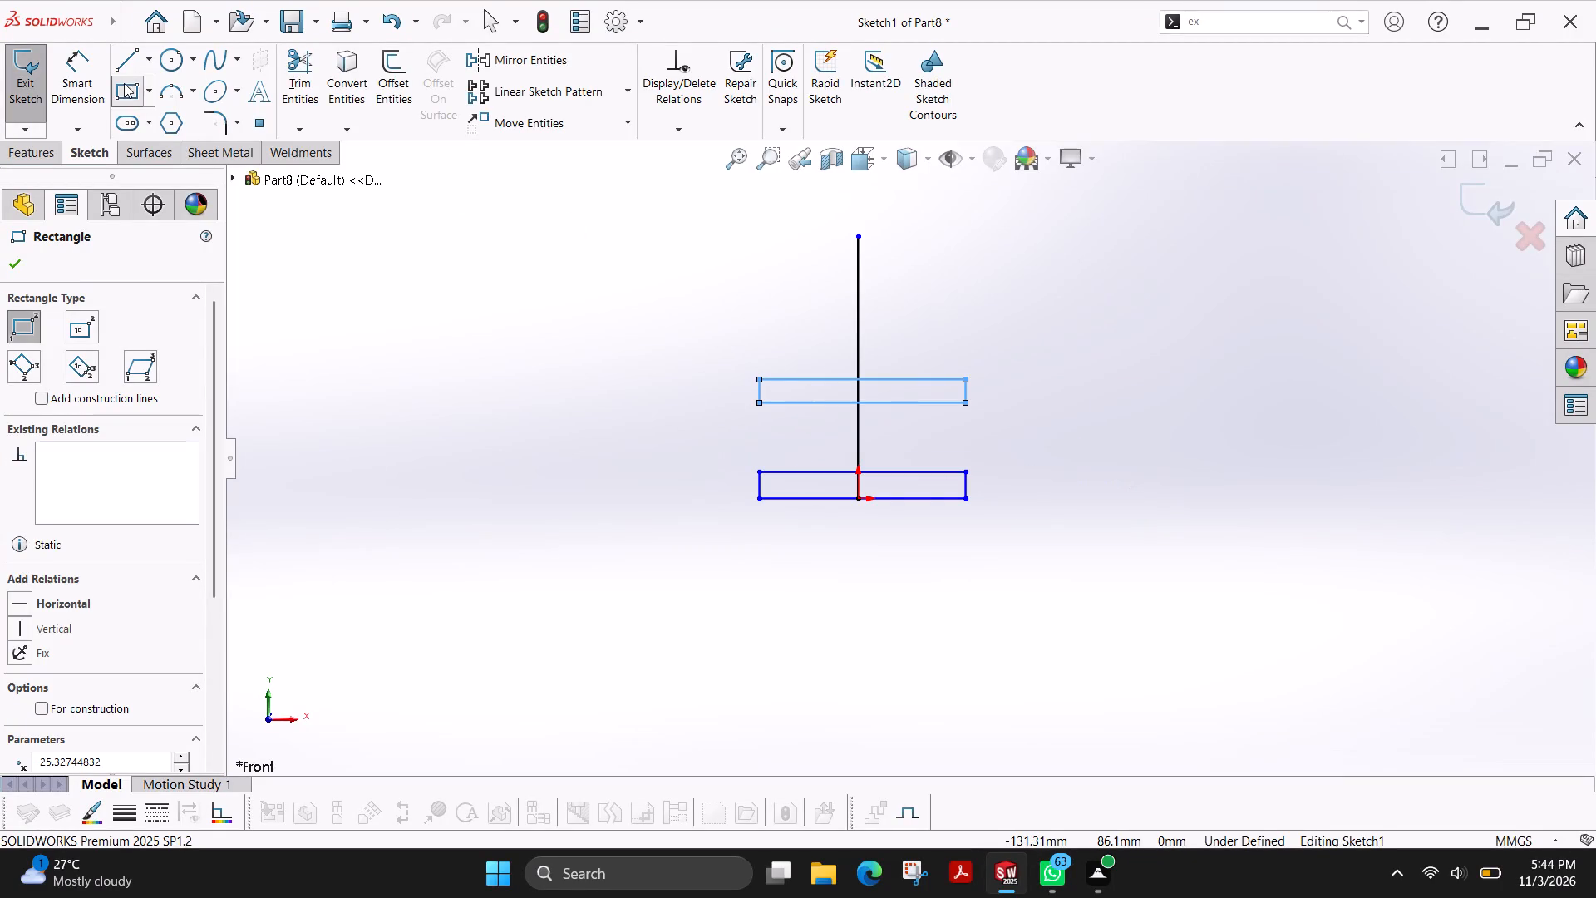
click(301, 85)
drag(963, 286, 942, 303)
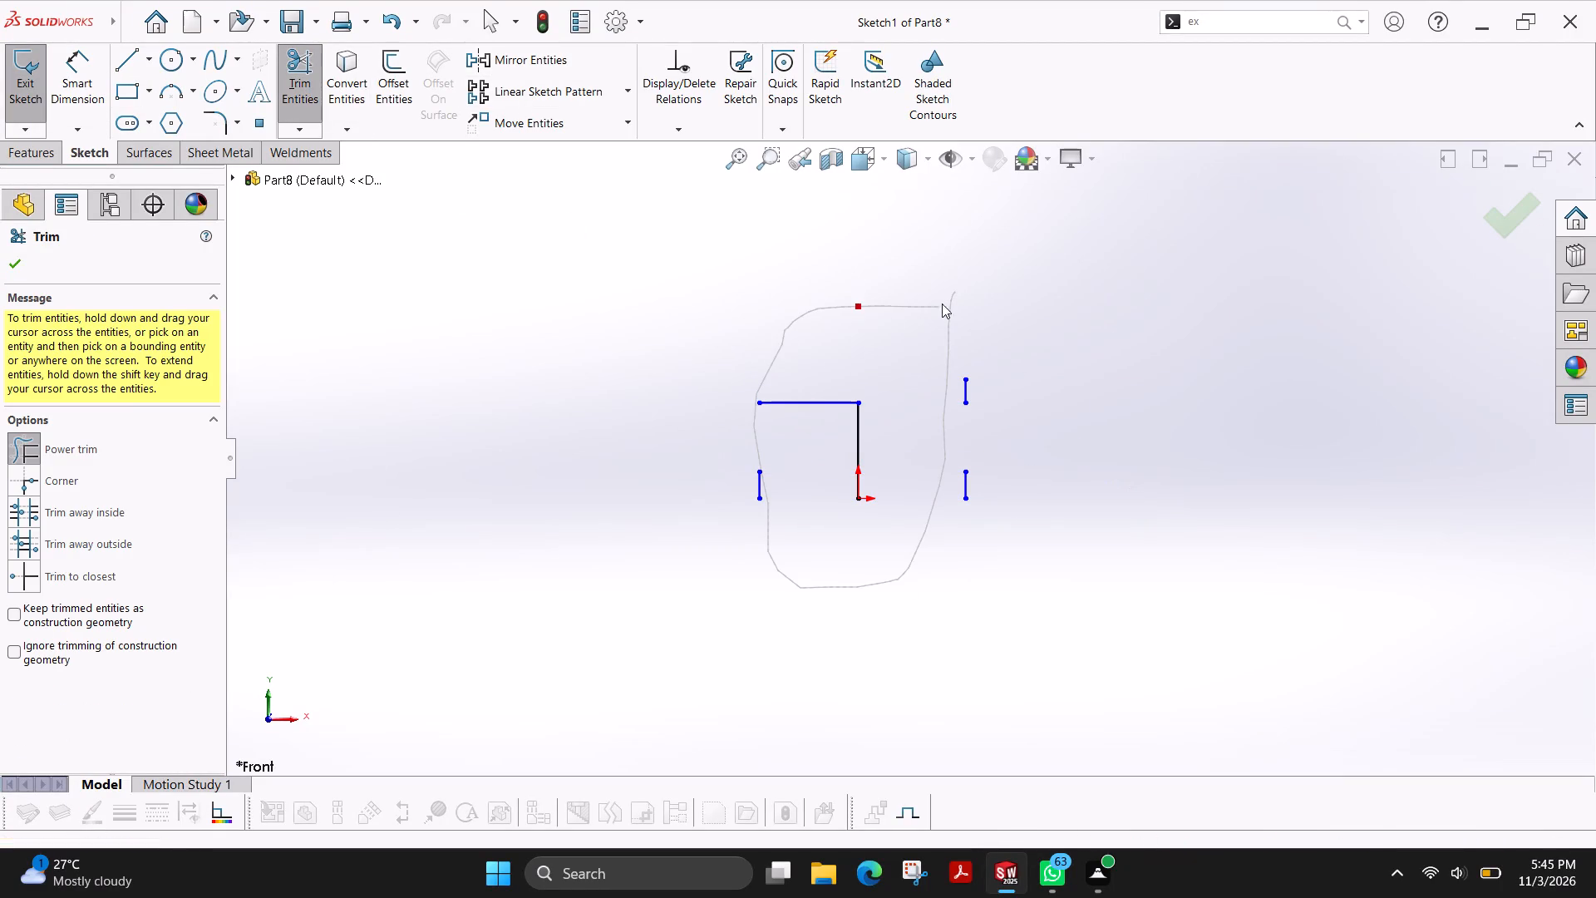
drag(942, 303, 1052, 481)
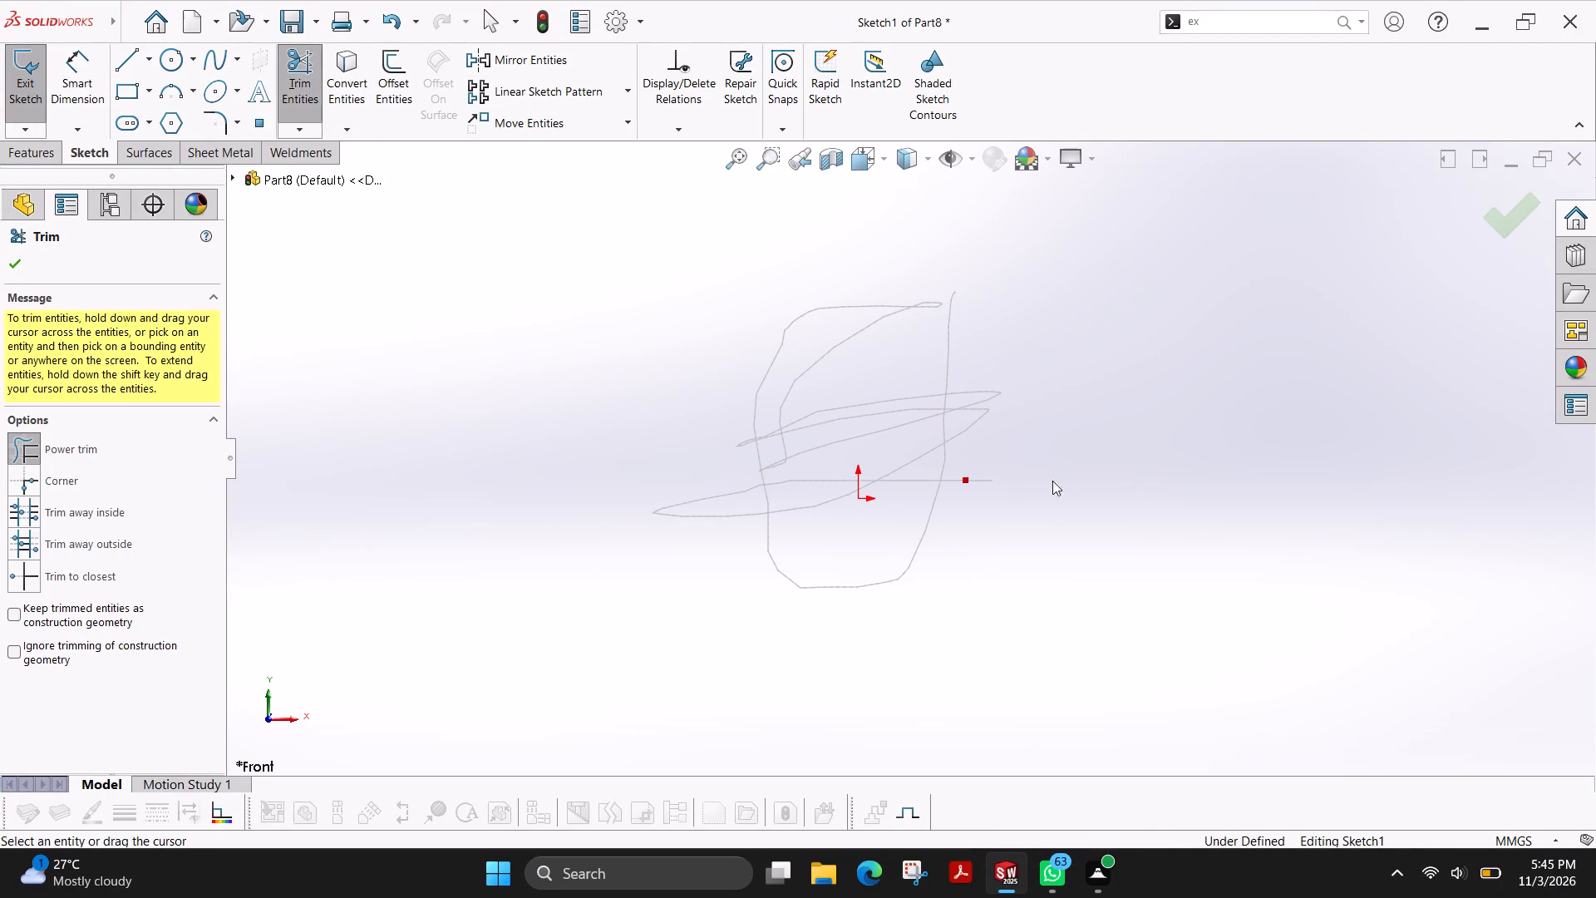
drag(1052, 481, 810, 464)
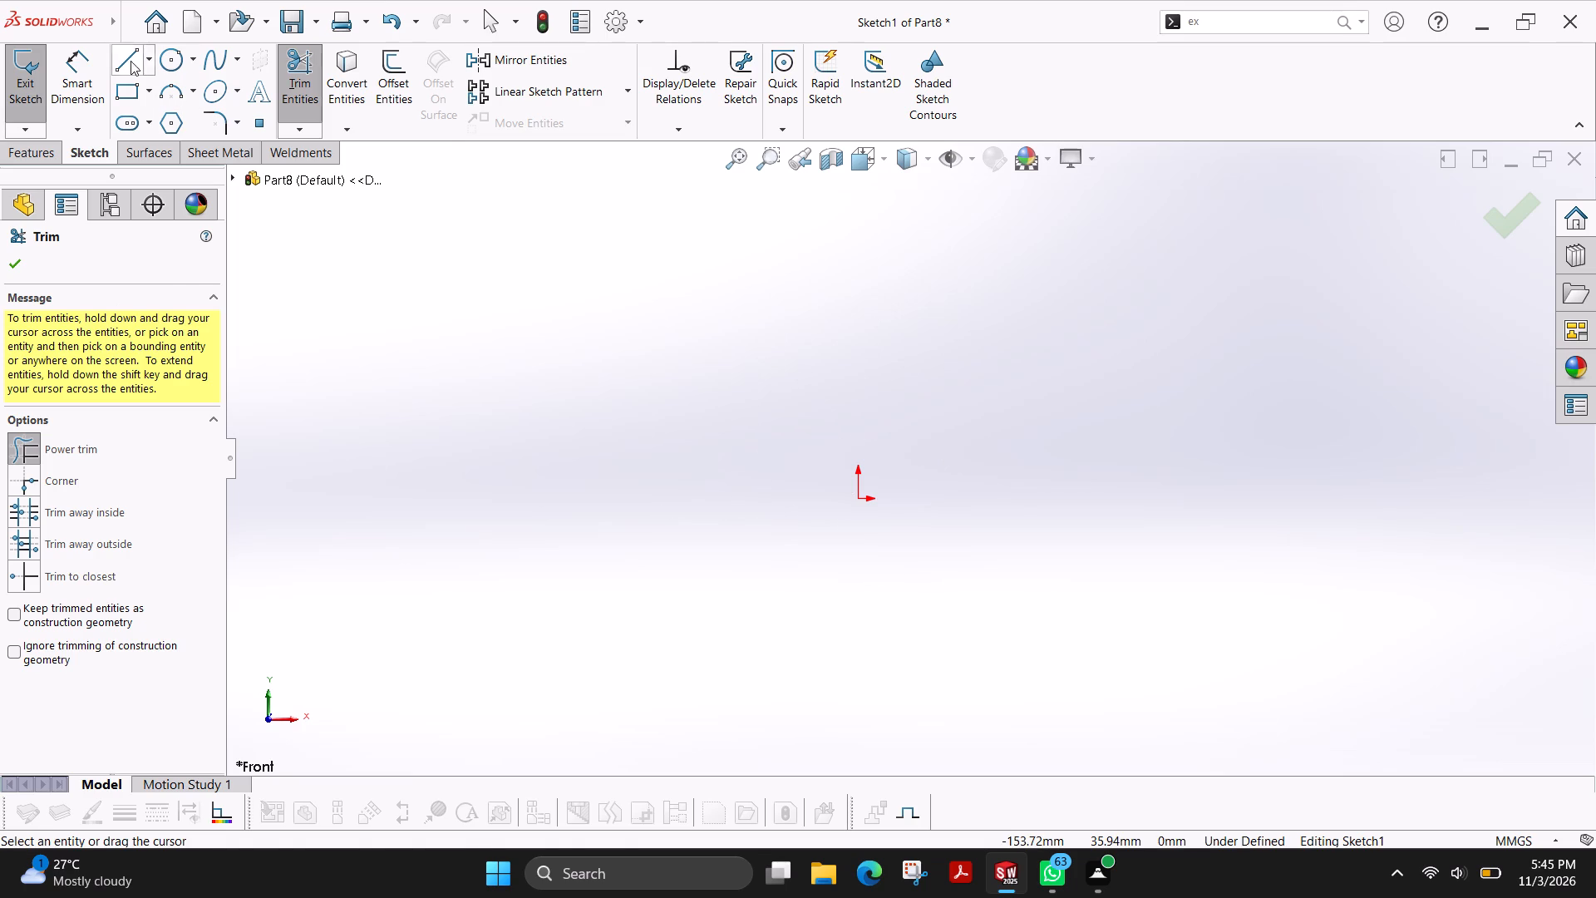
Draw a vertical line about 56 mm long upward from the origin.
click(126, 61)
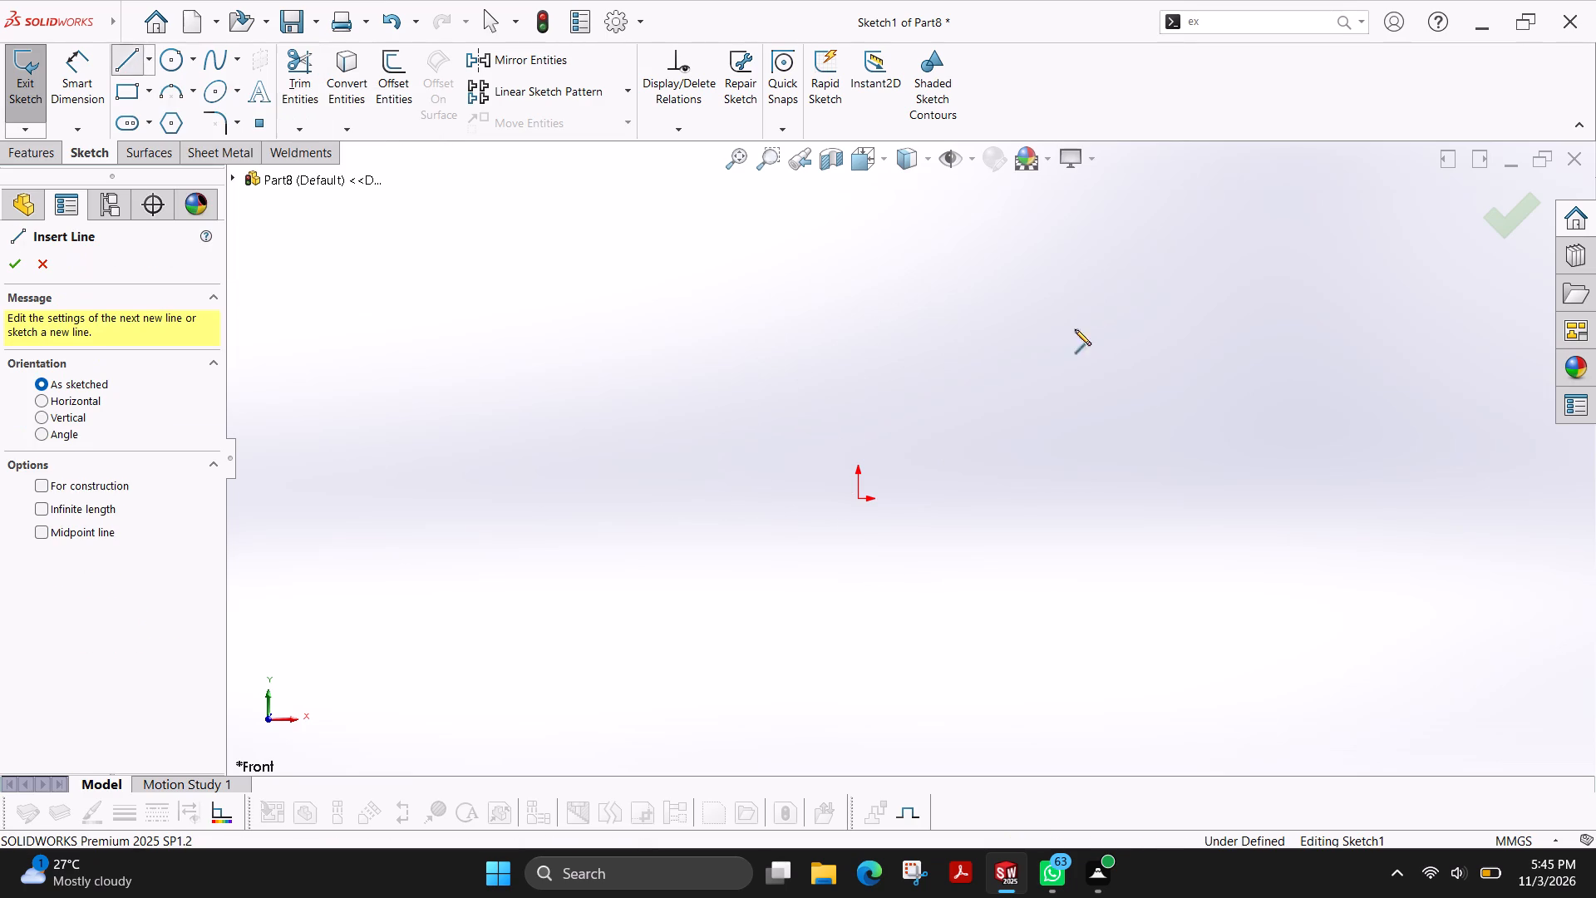
click(858, 501)
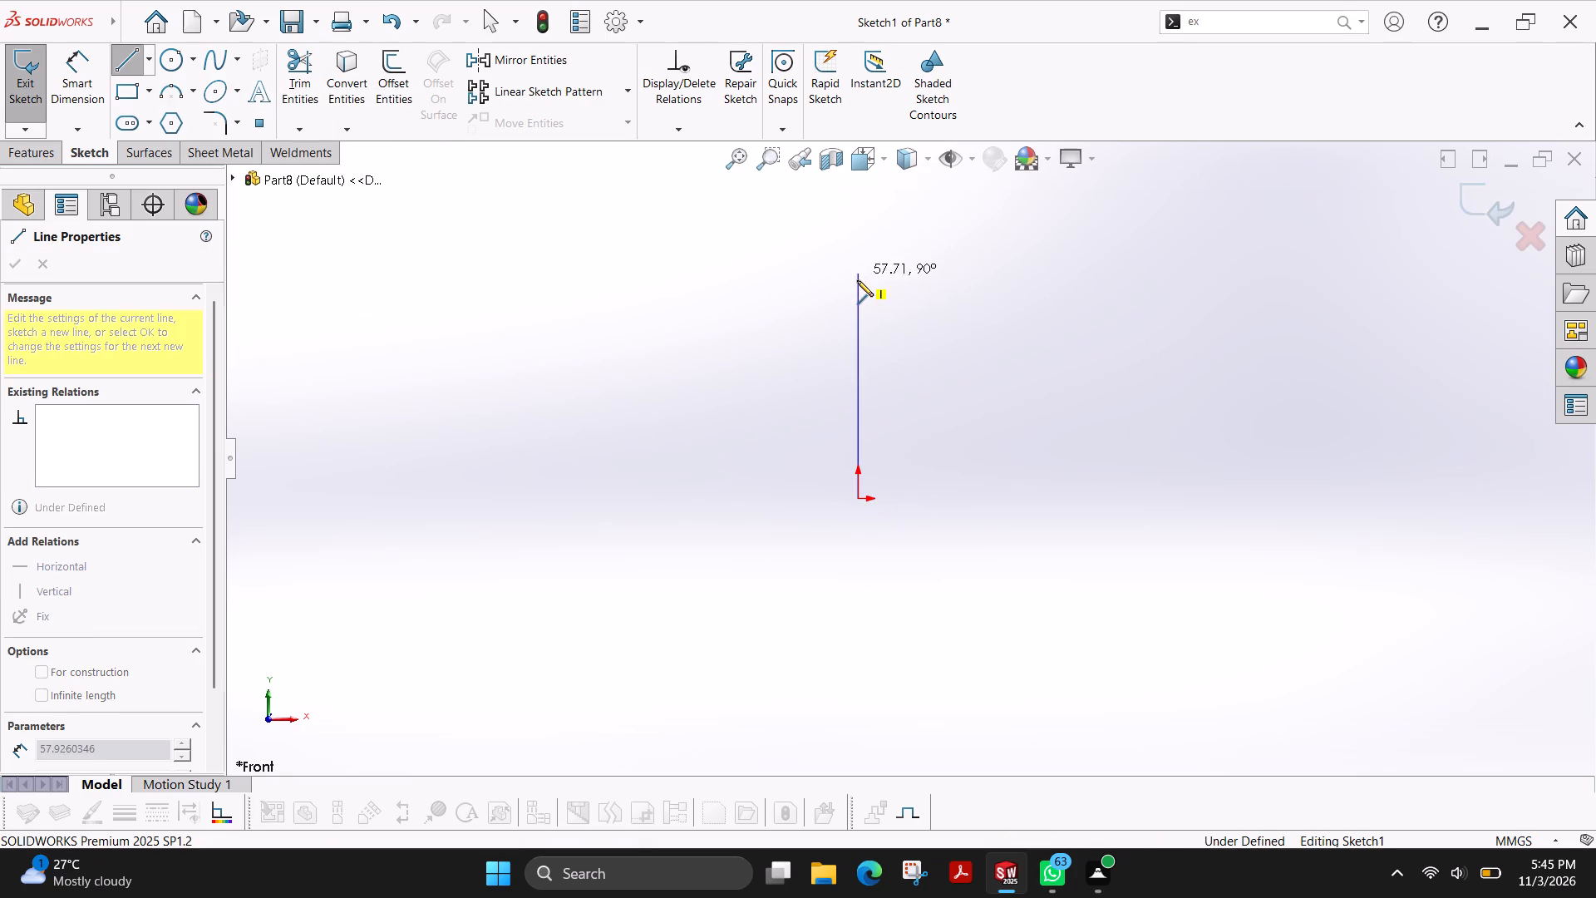
click(857, 280)
Draw a circle of about 17 mm radius centred on the upper end of the vertical line.
click(160, 62)
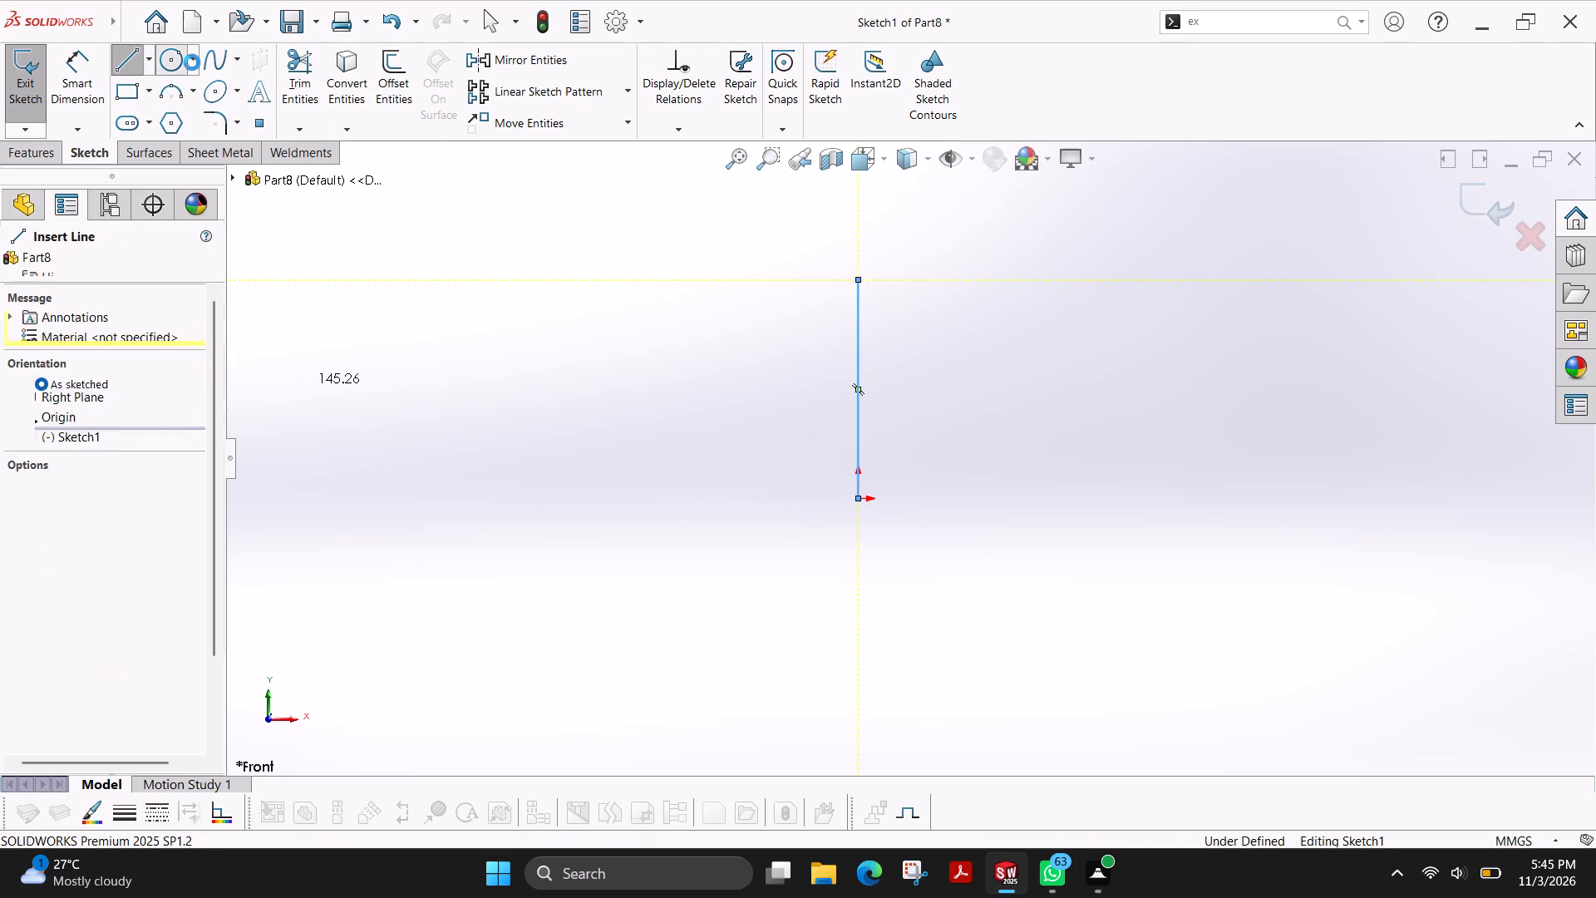
click(855, 279)
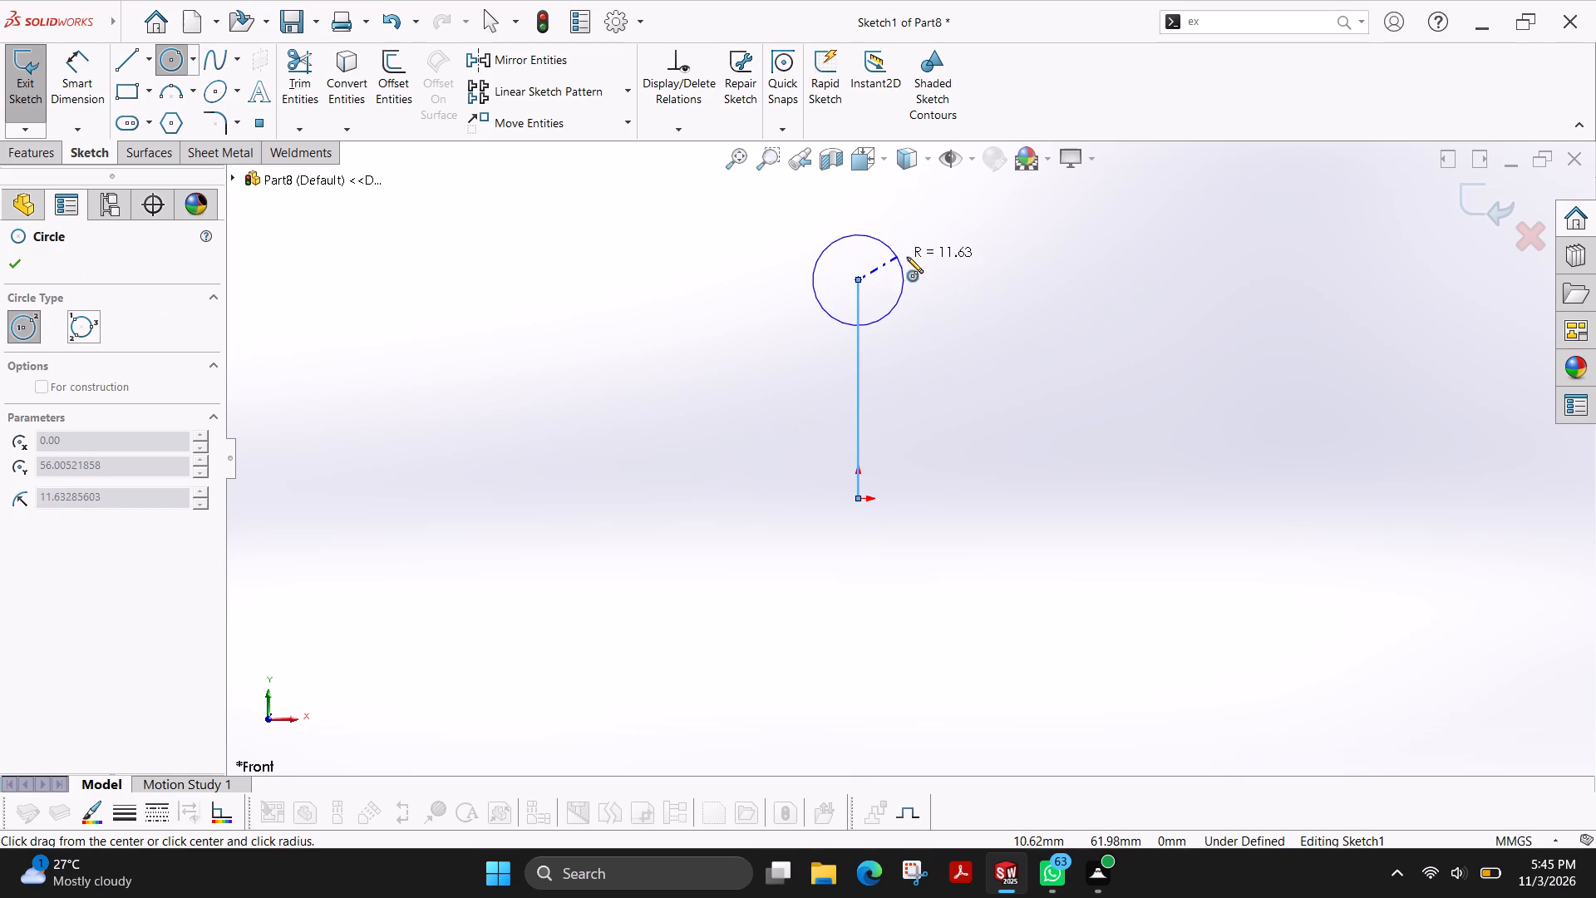
click(920, 256)
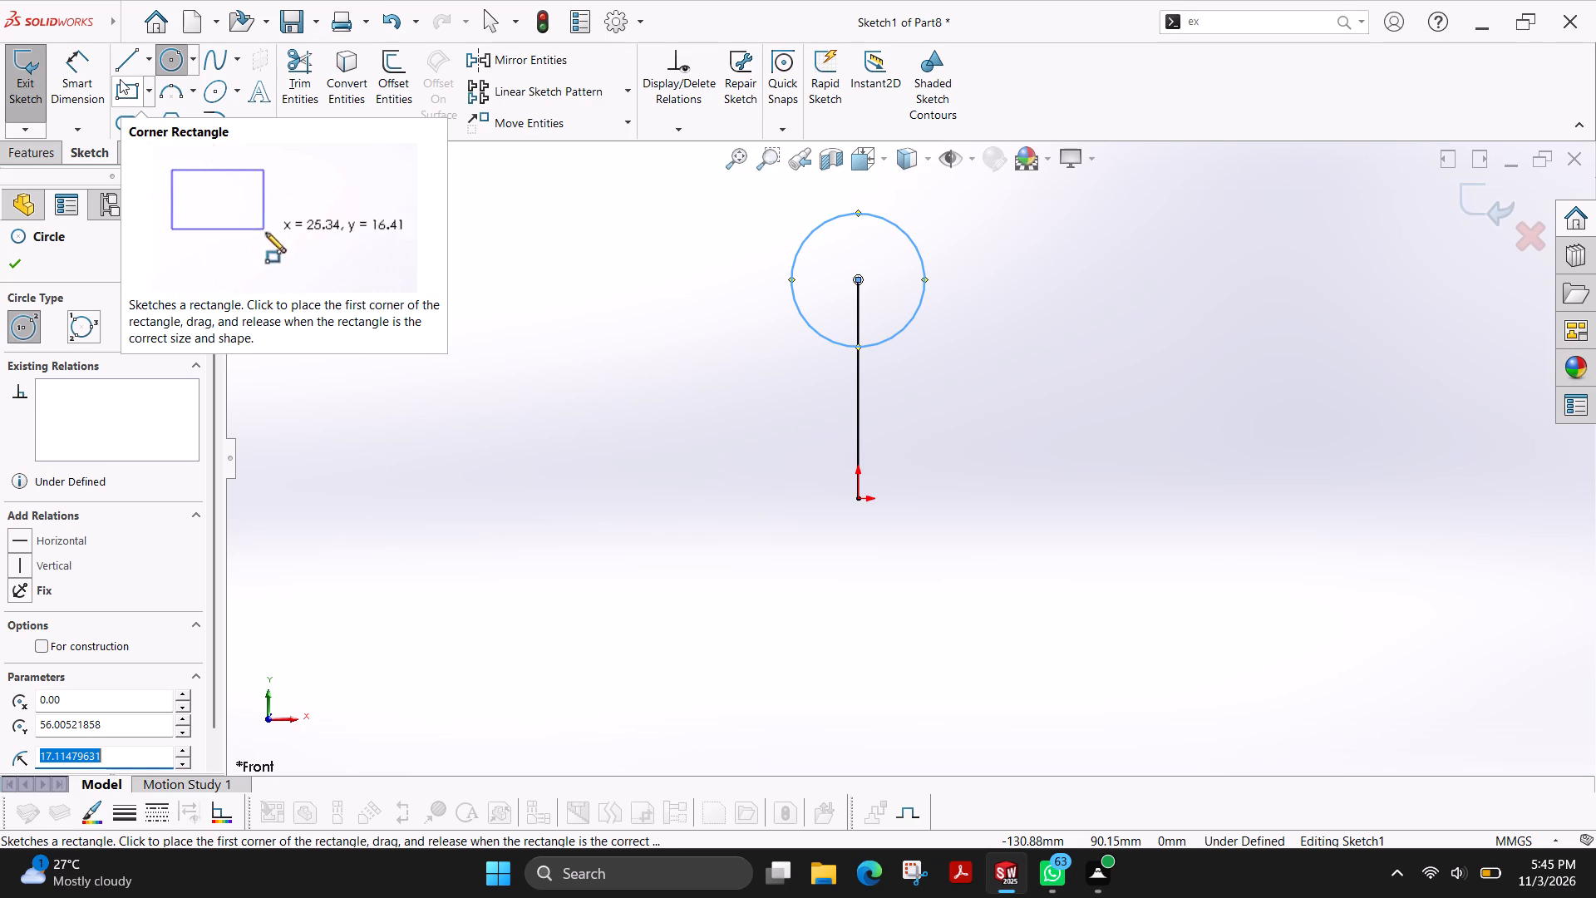
Draw a horizontal midpoint line about 31 mm long centred on the origin.
click(123, 66)
click(86, 536)
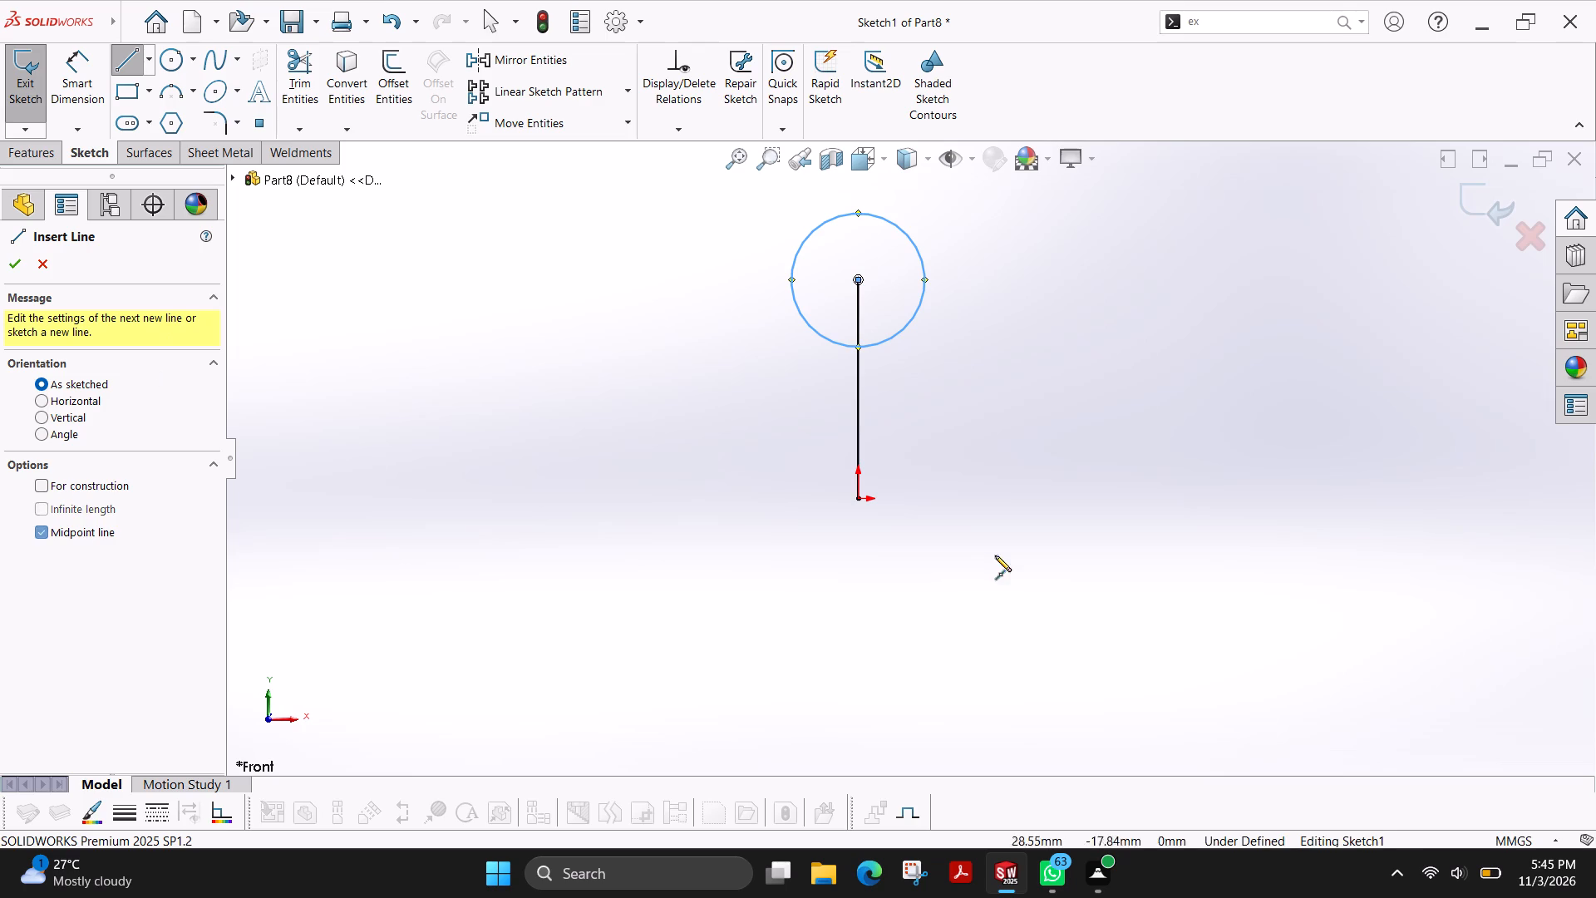
click(858, 499)
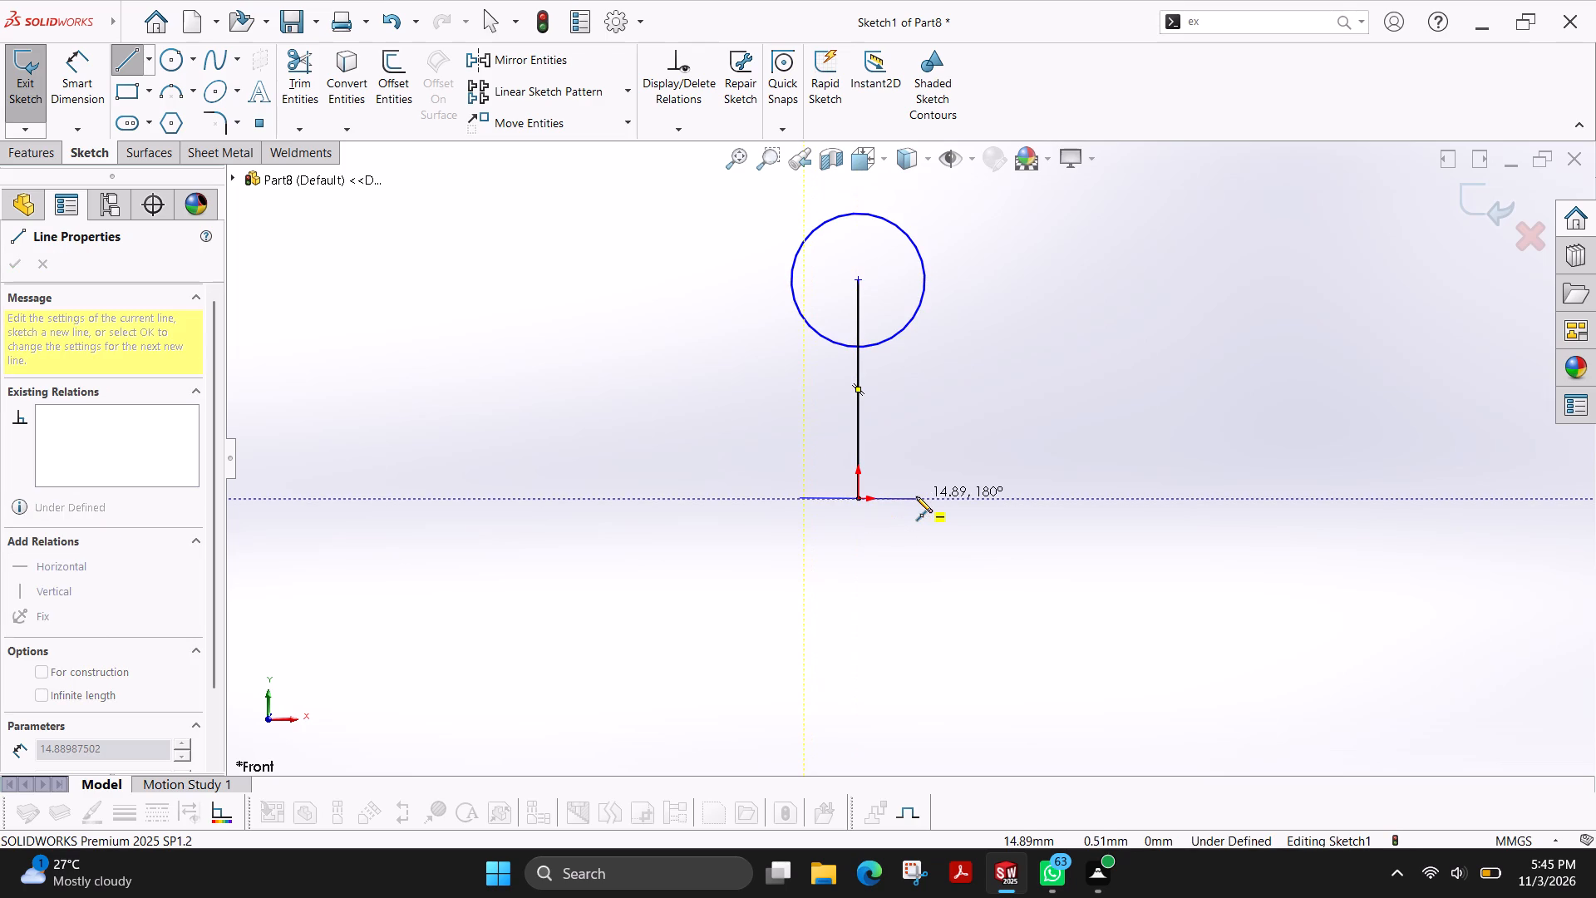
click(918, 496)
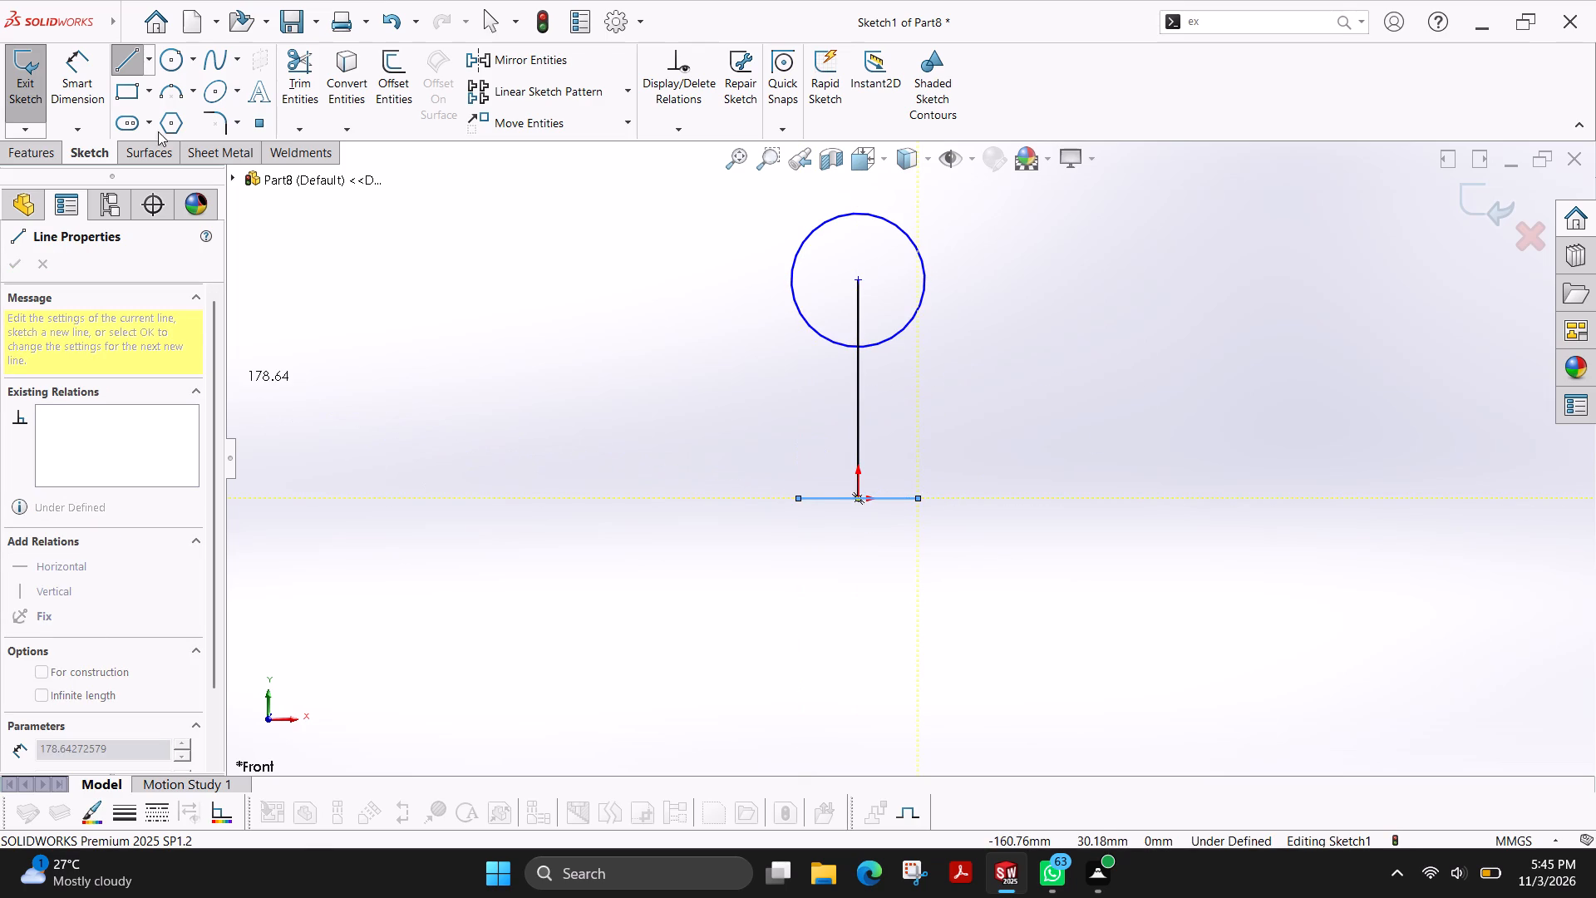
Dimension the horizontal base line's length to 14 mm.
click(97, 98)
click(828, 498)
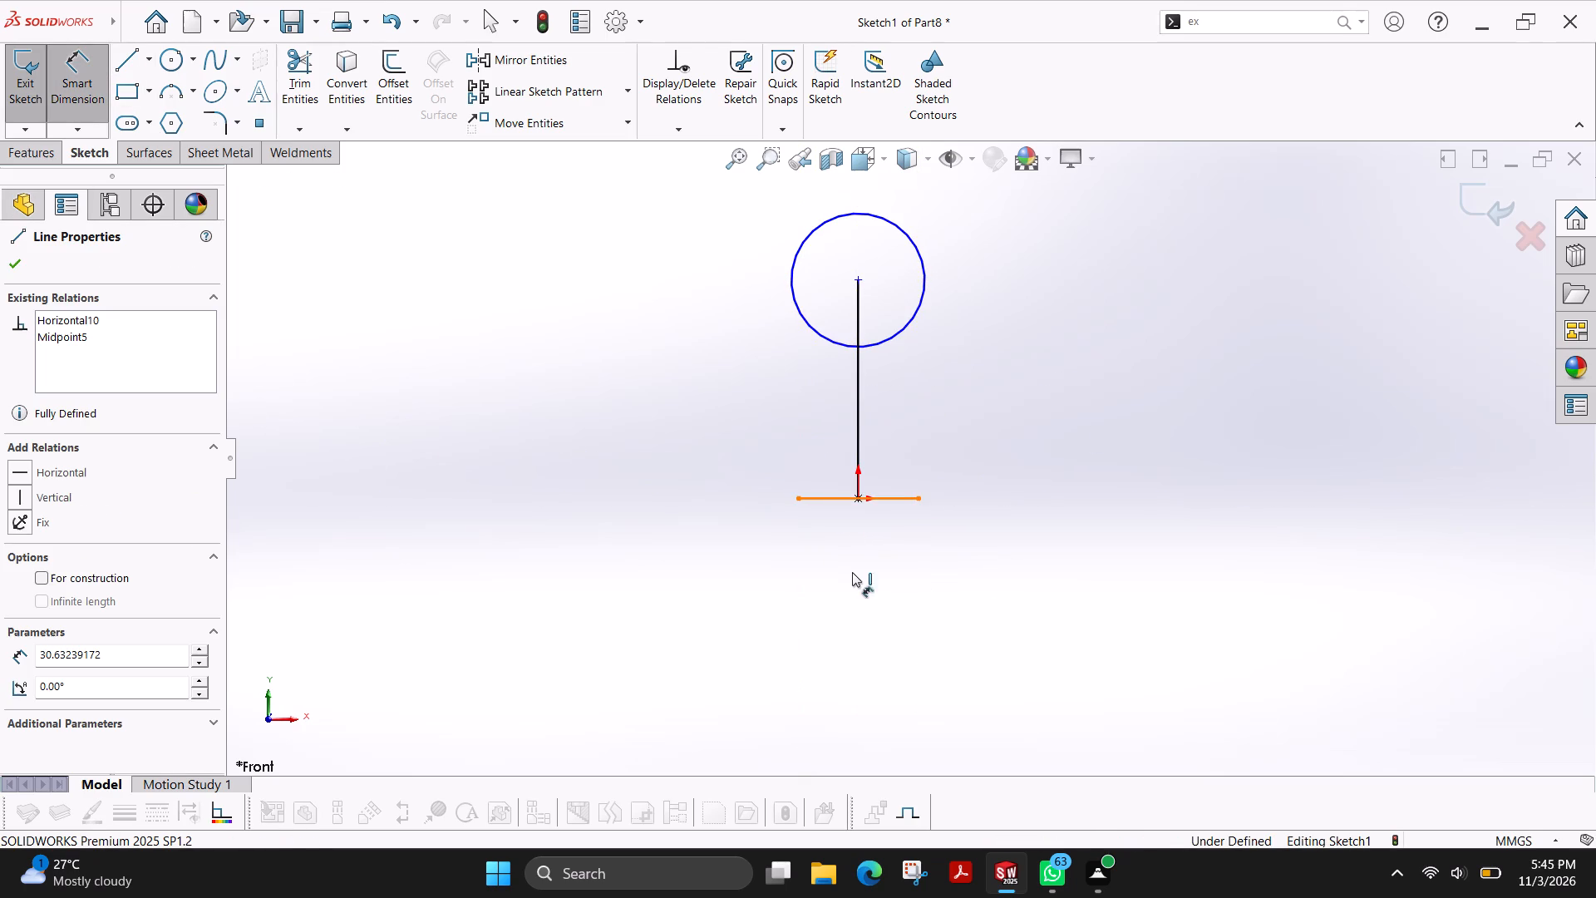
click(852, 572)
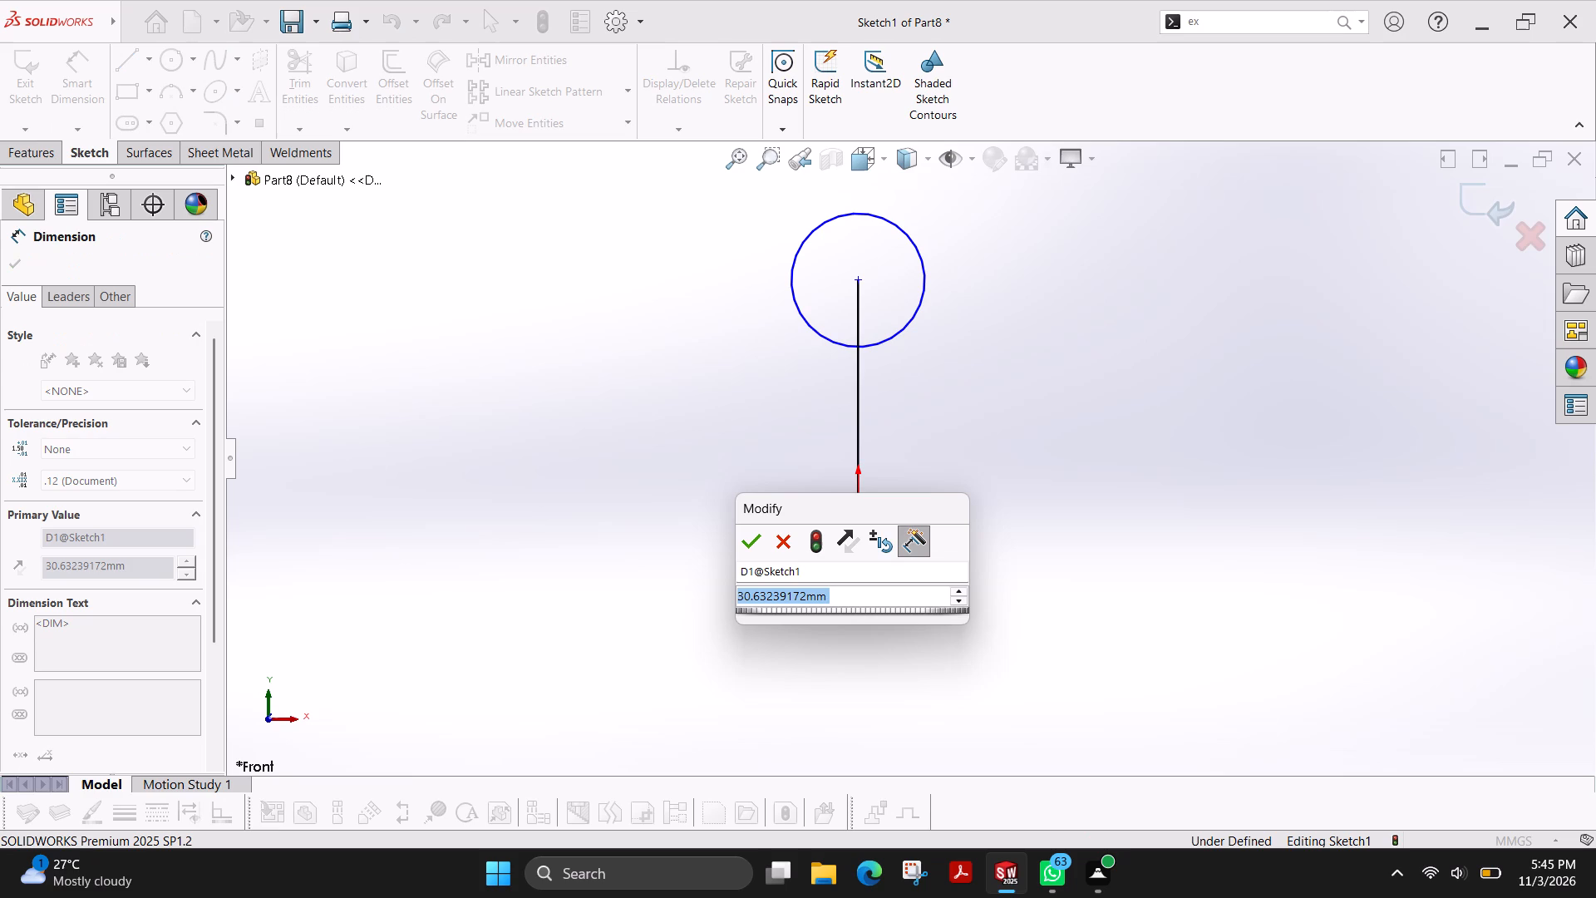
text(14)
key(Return)
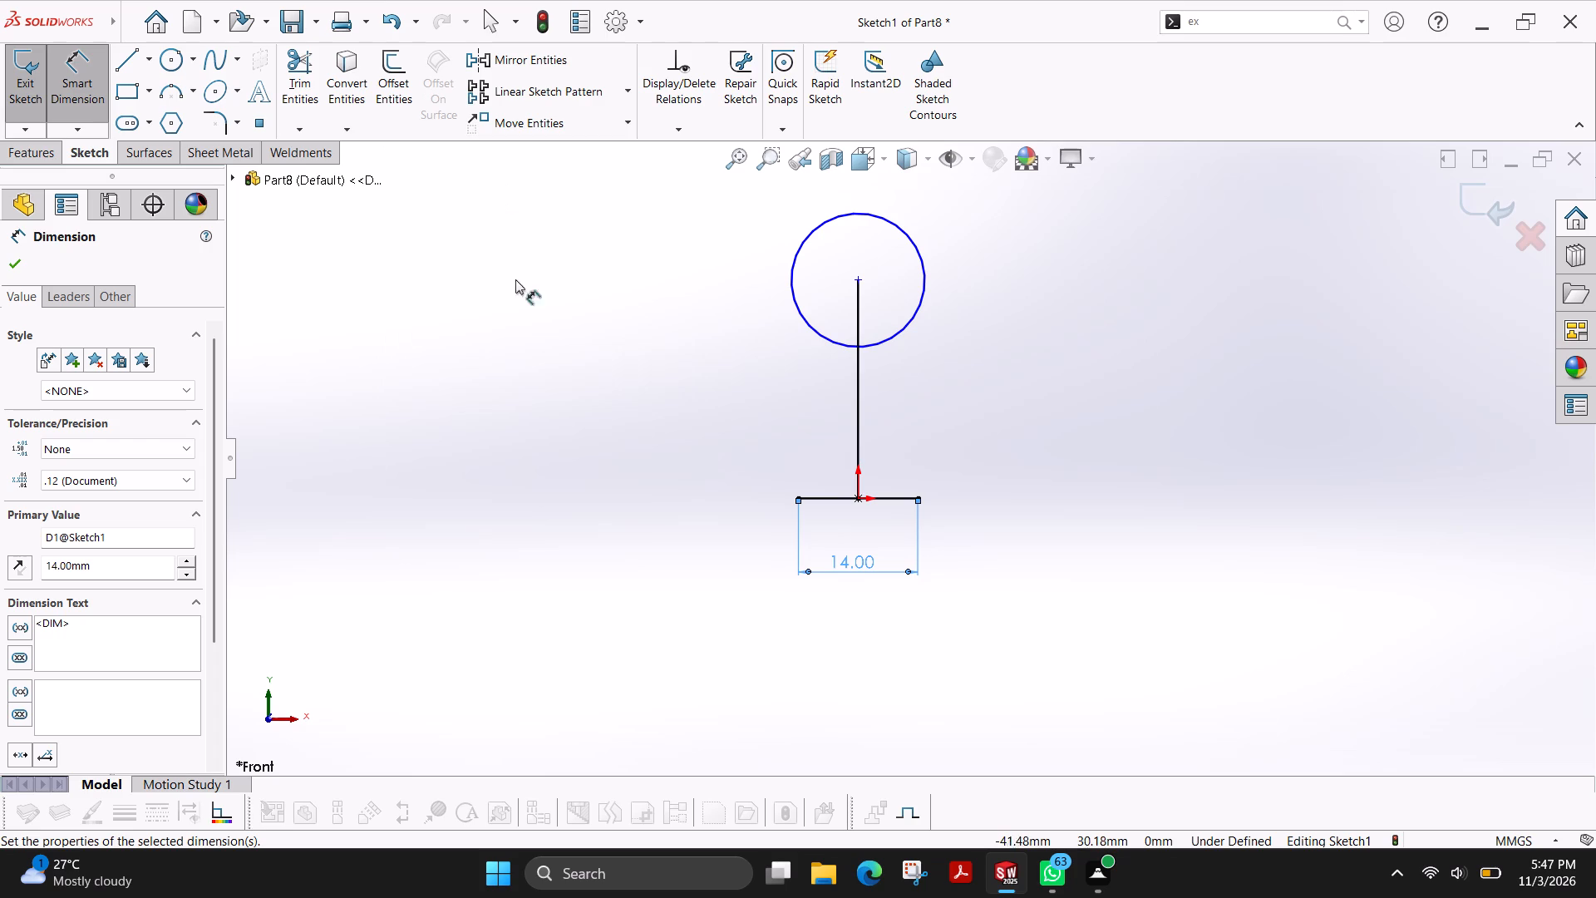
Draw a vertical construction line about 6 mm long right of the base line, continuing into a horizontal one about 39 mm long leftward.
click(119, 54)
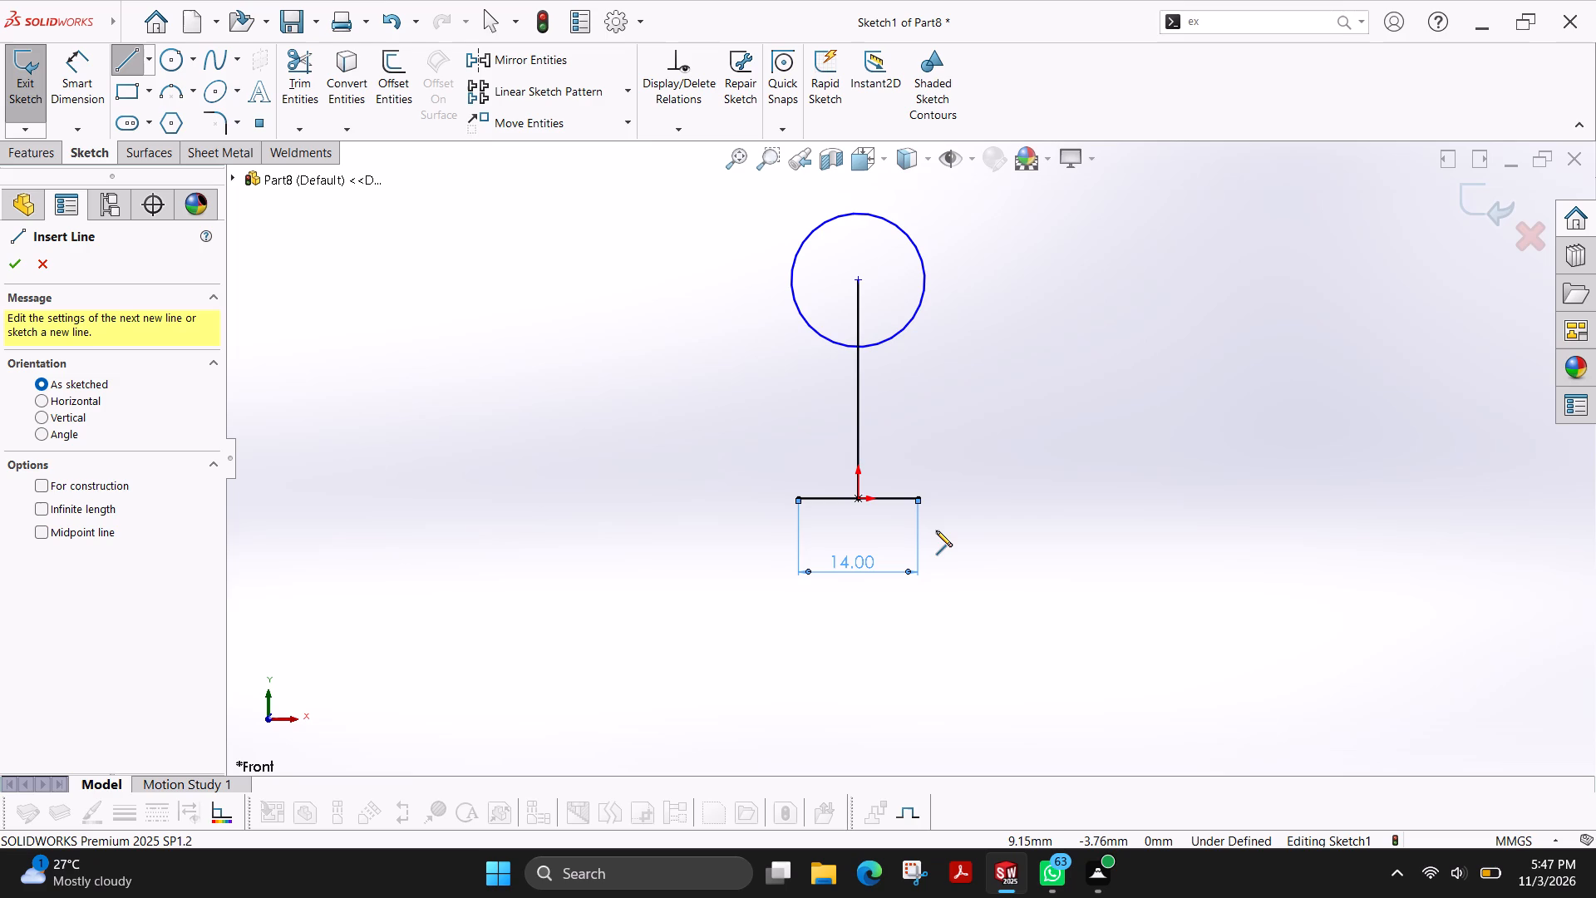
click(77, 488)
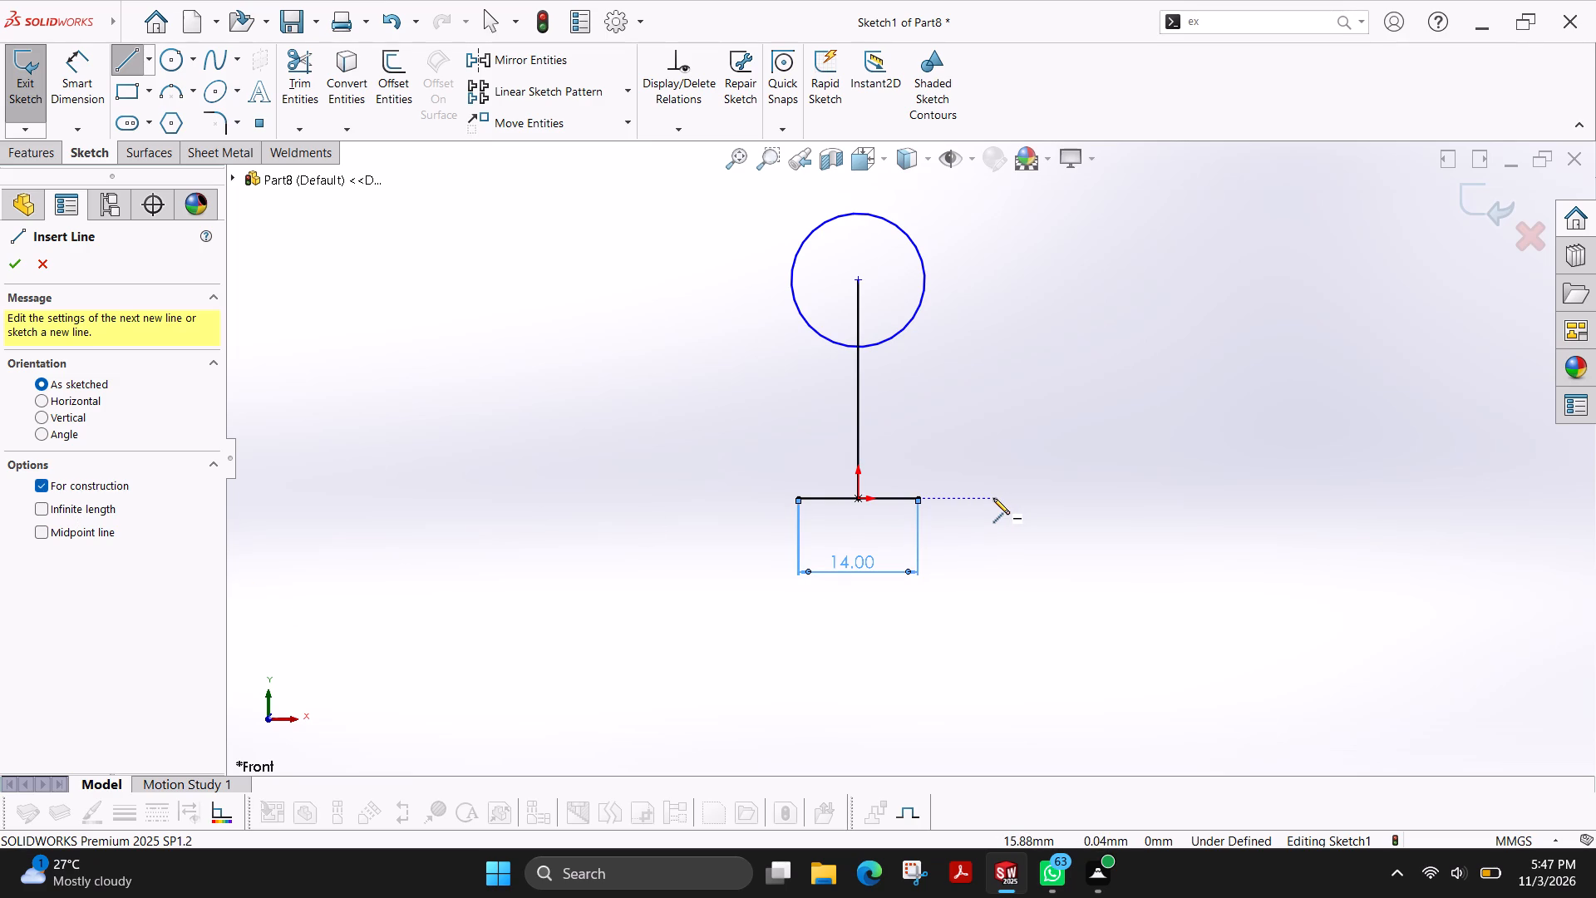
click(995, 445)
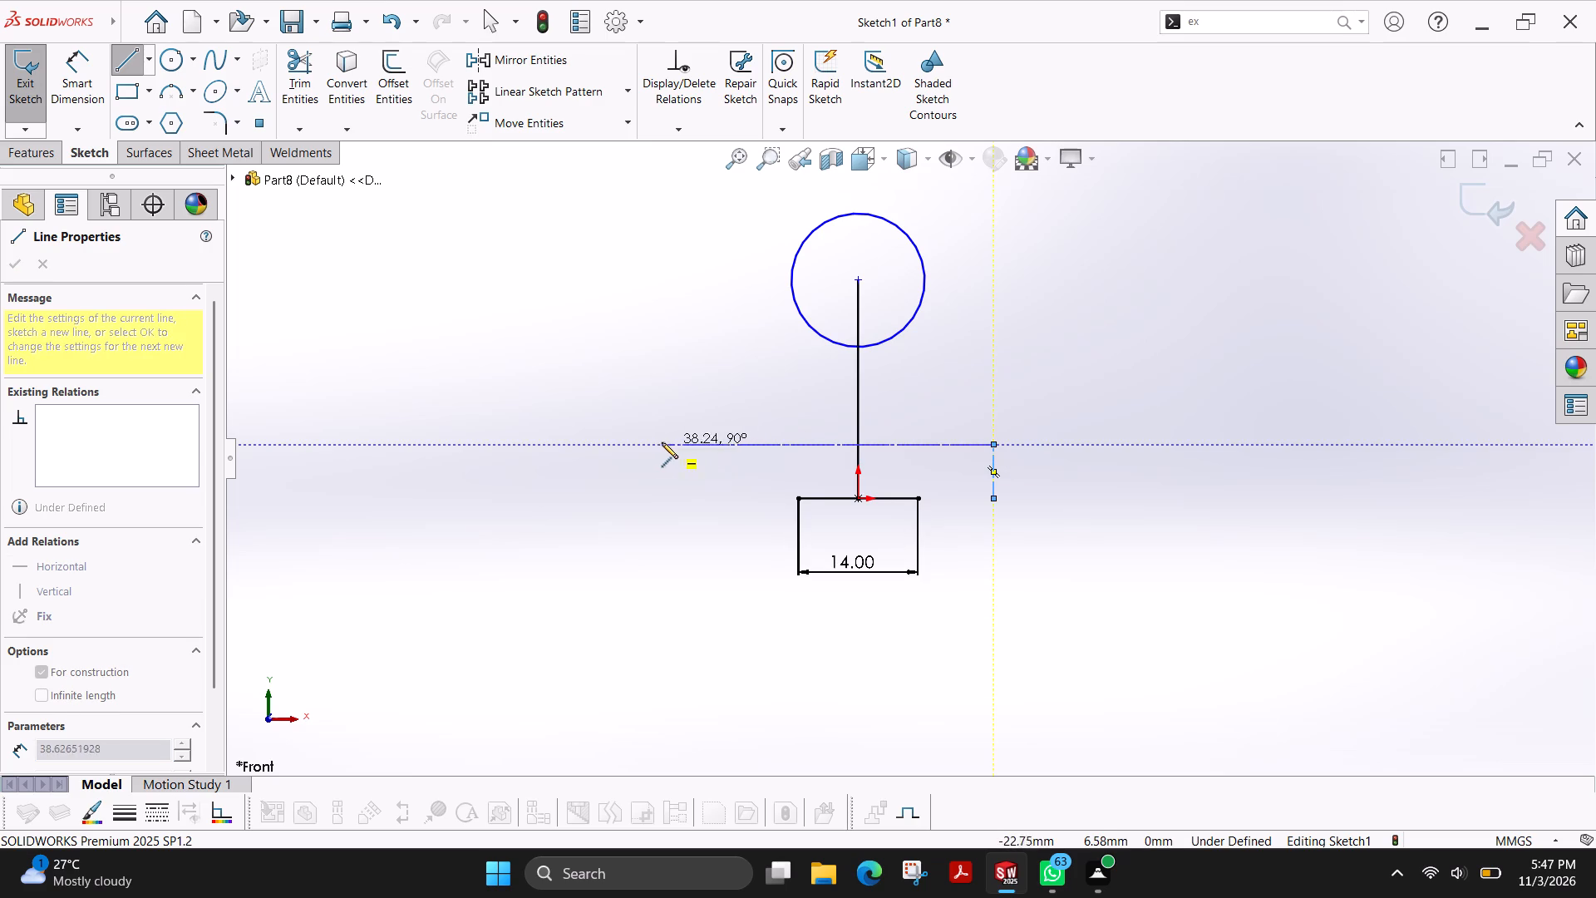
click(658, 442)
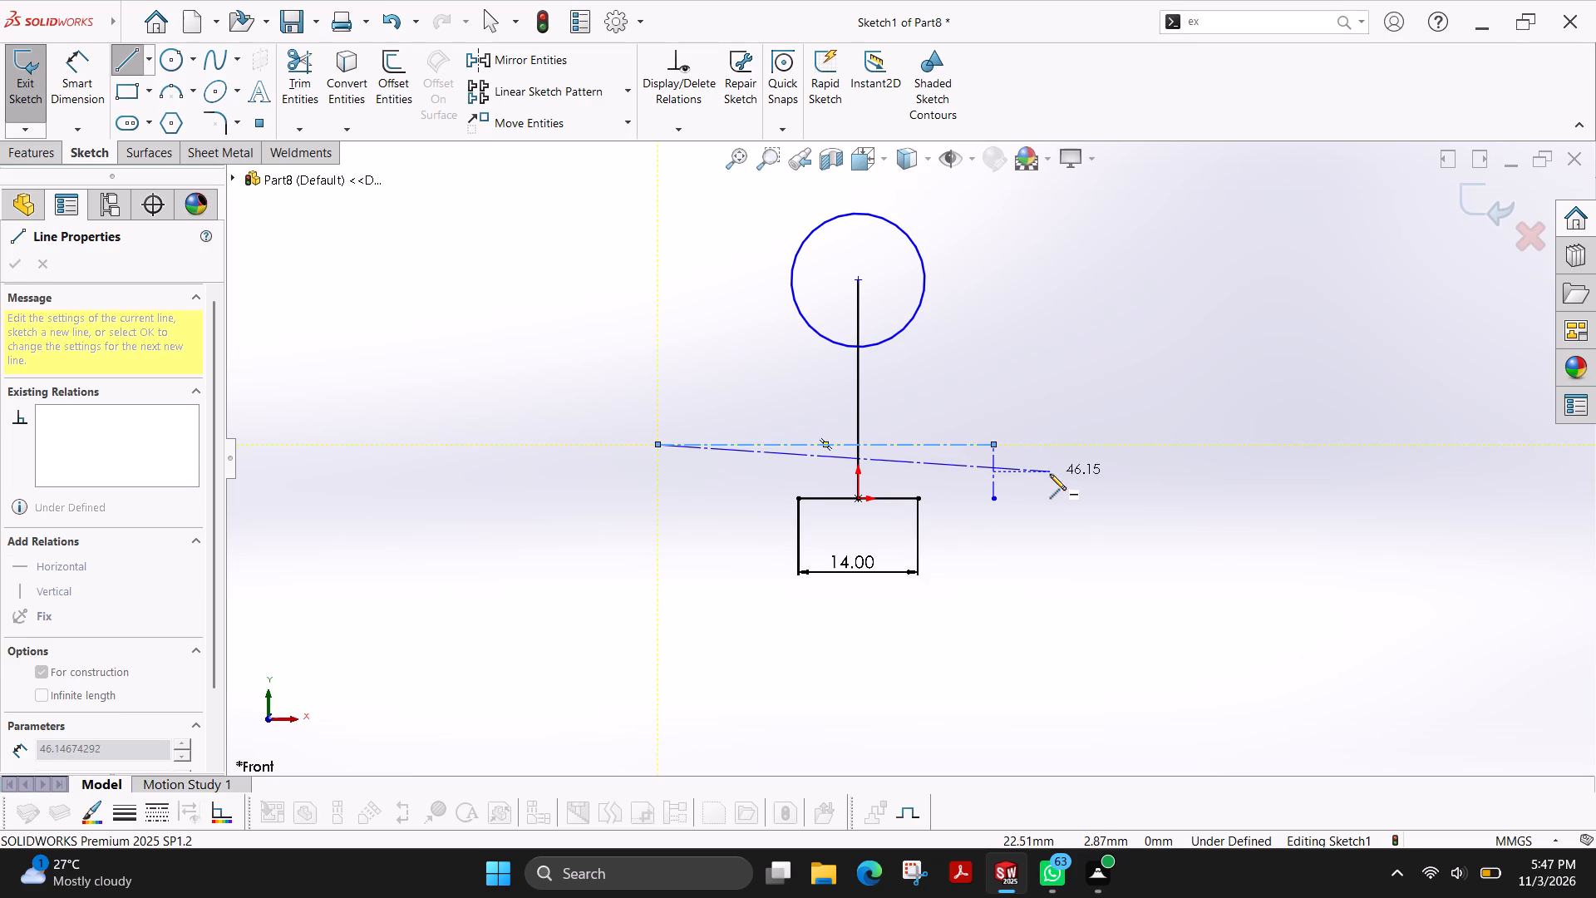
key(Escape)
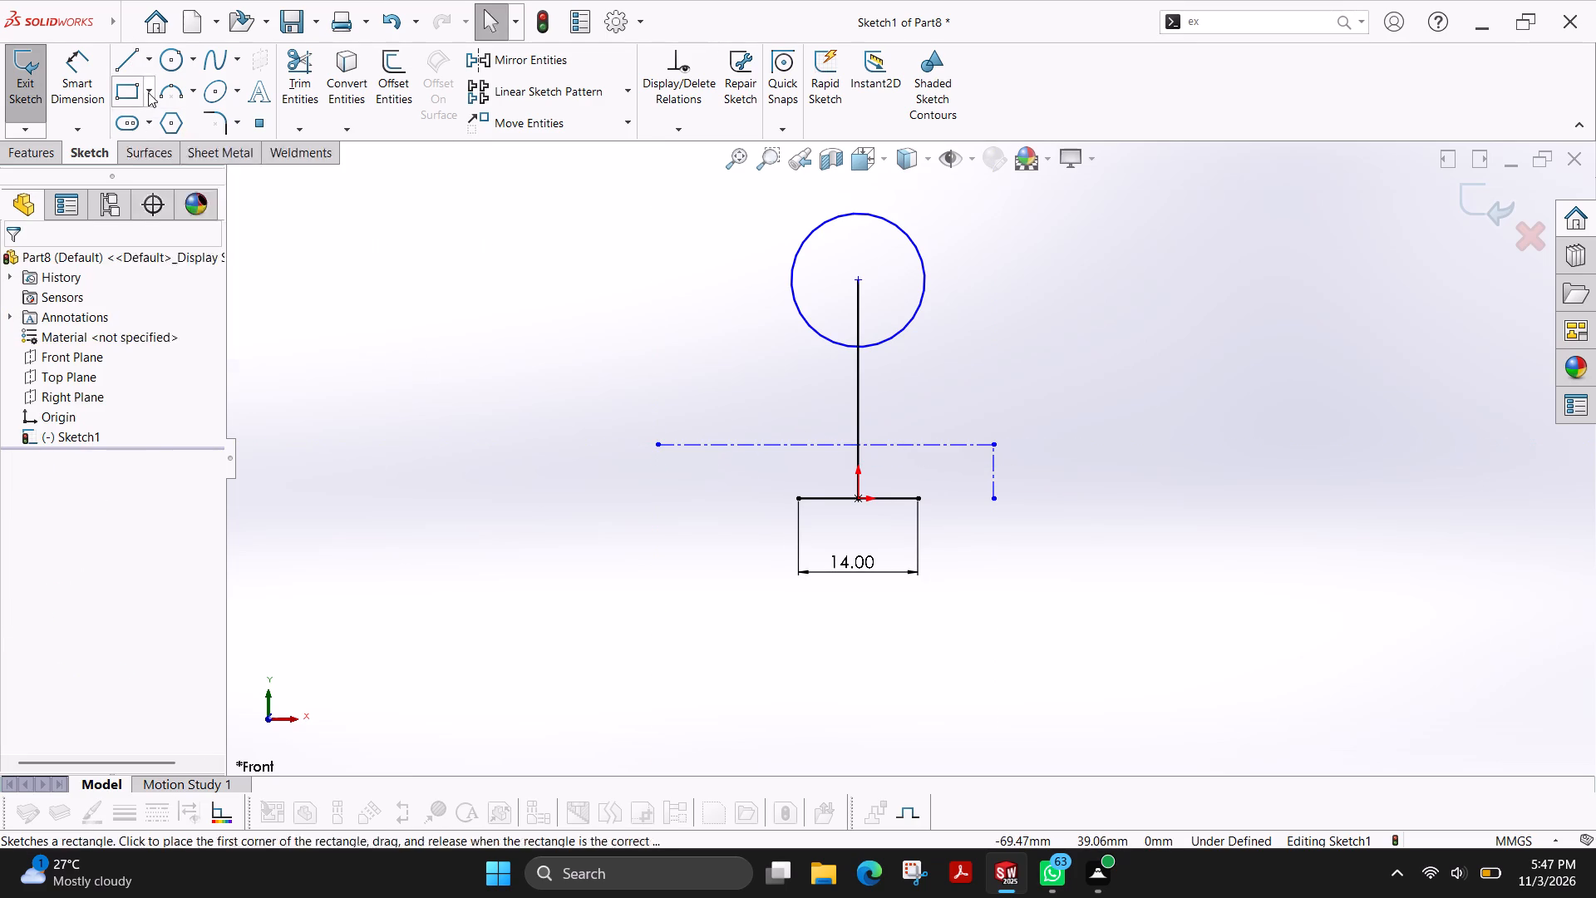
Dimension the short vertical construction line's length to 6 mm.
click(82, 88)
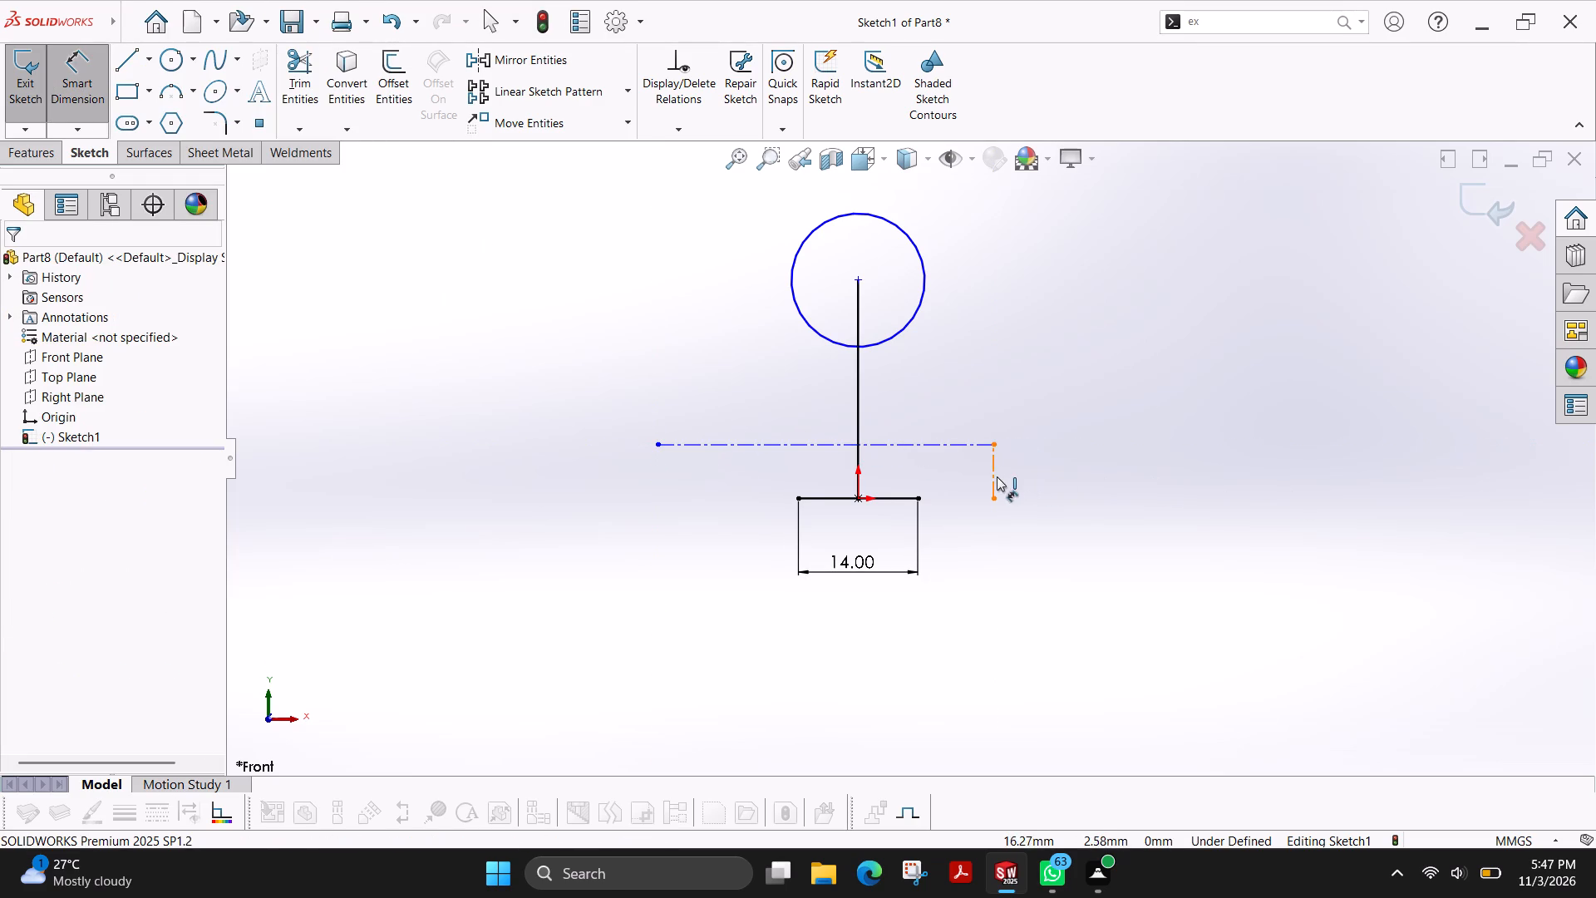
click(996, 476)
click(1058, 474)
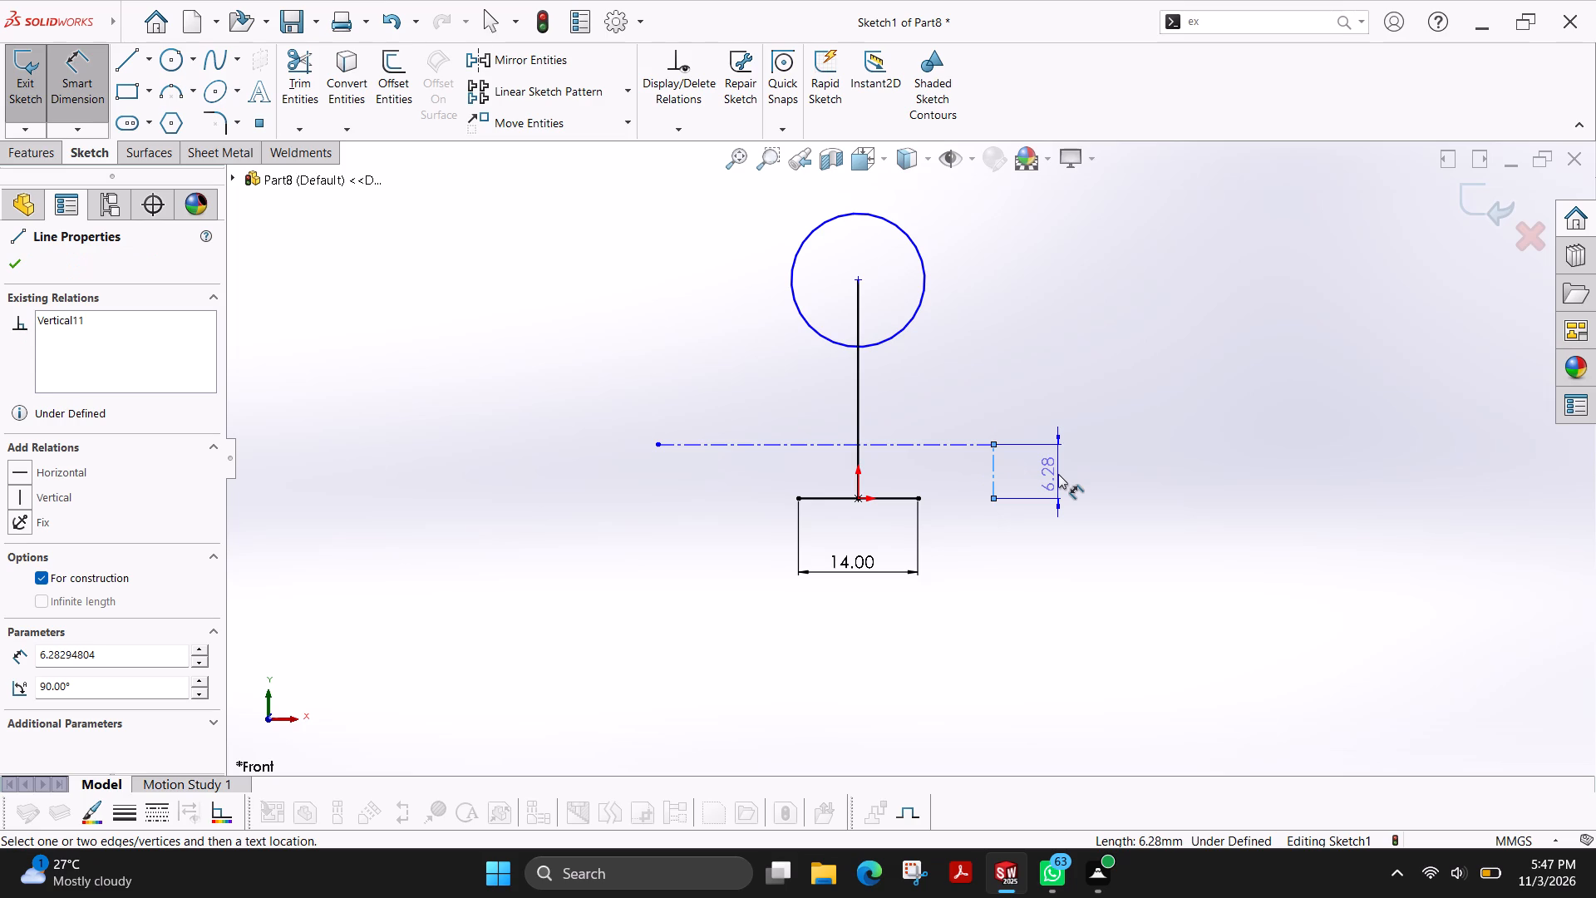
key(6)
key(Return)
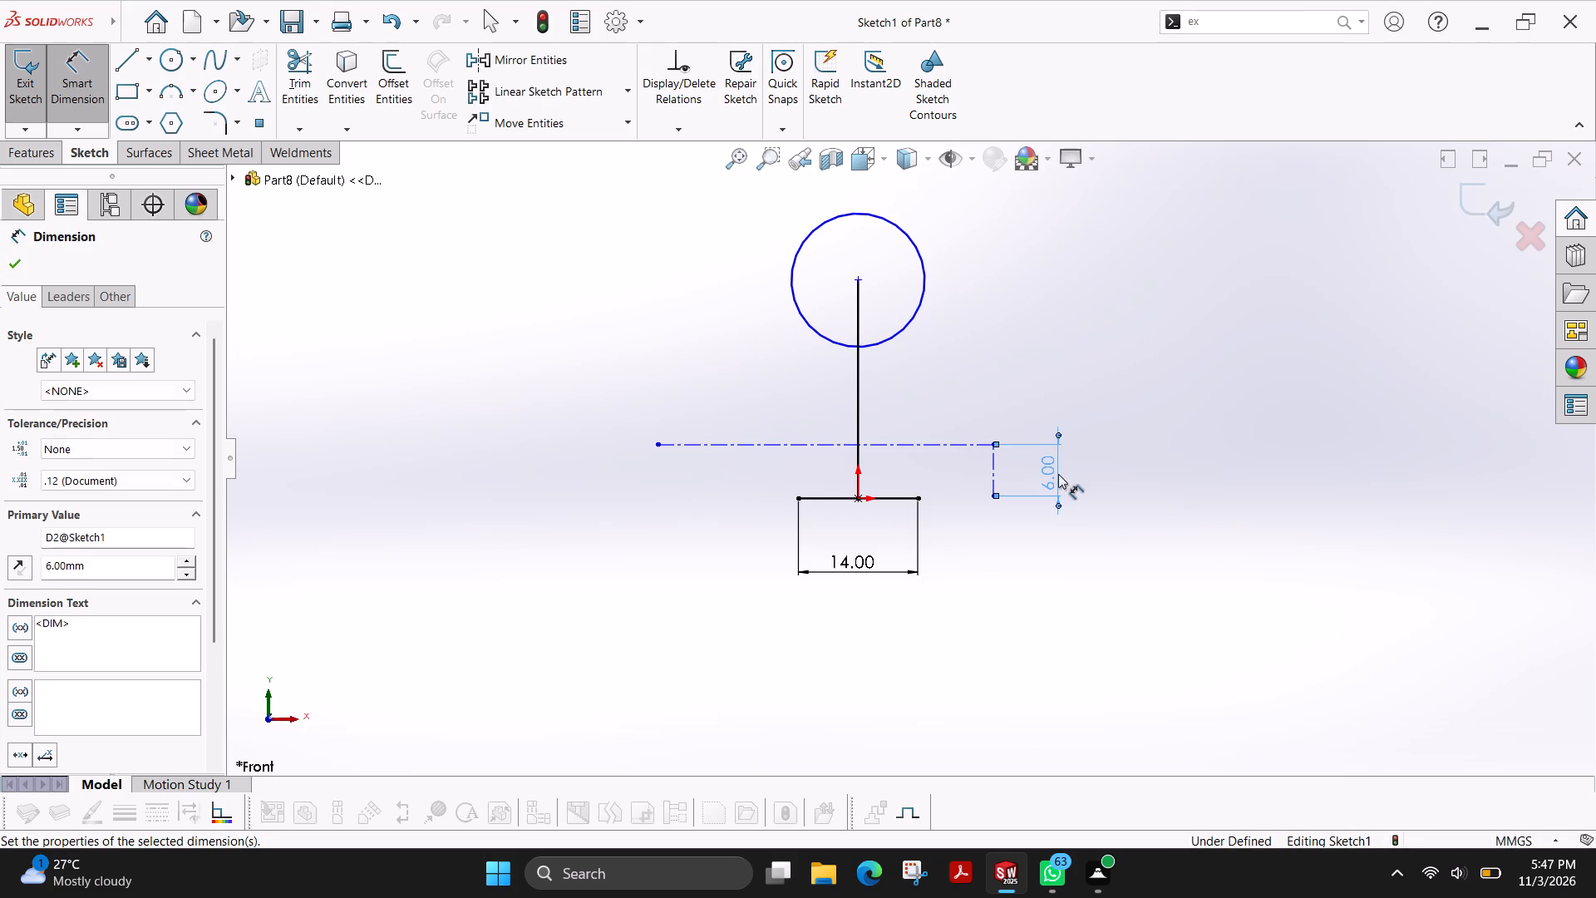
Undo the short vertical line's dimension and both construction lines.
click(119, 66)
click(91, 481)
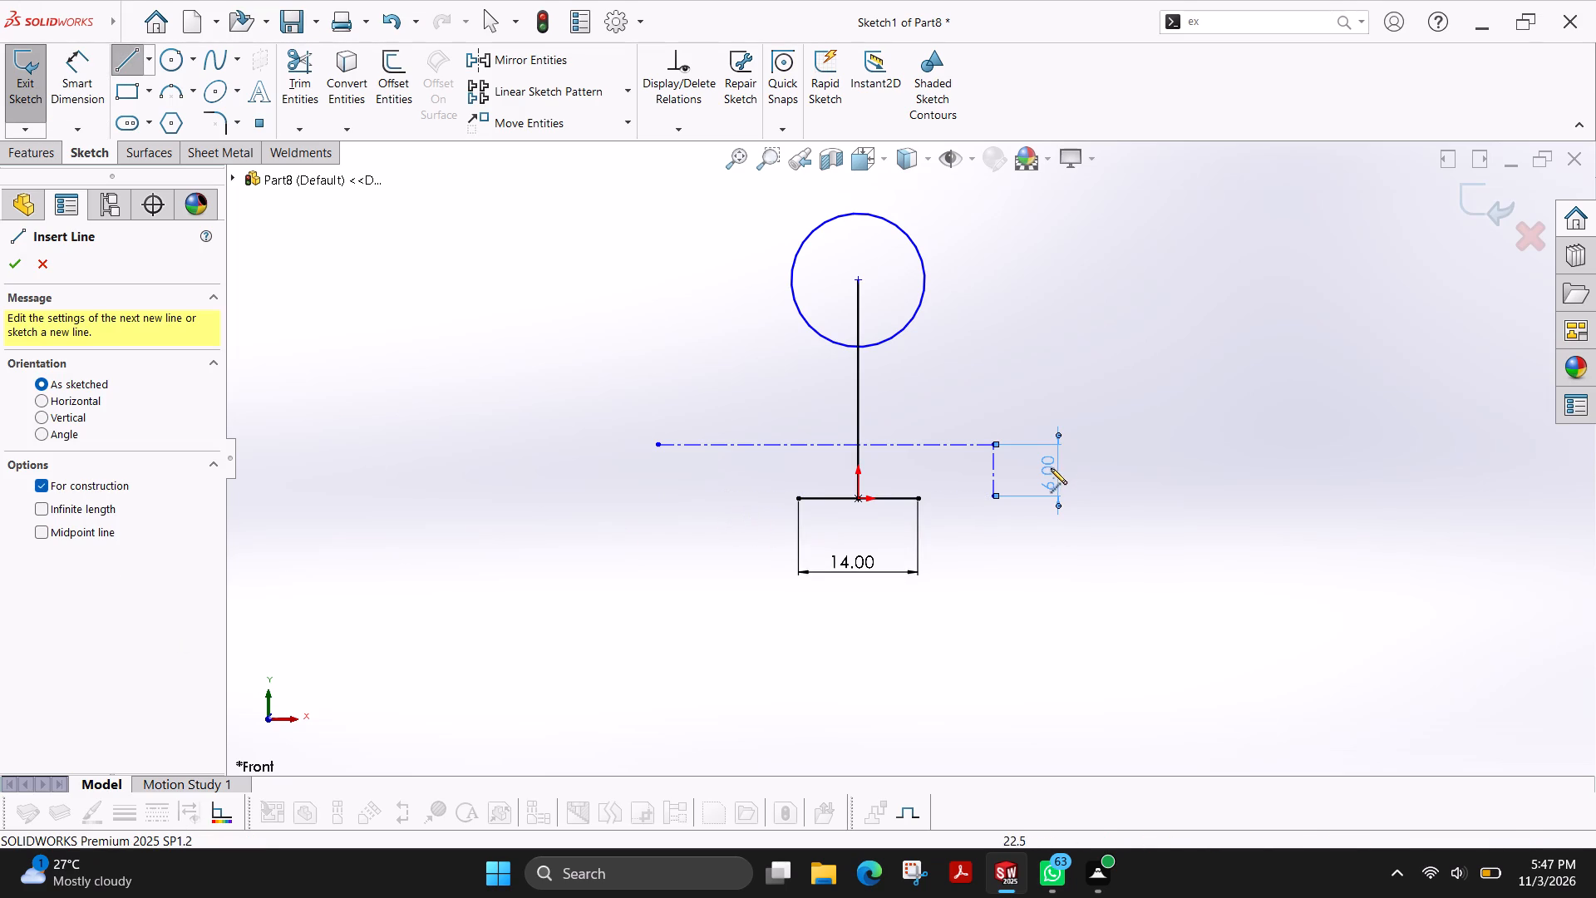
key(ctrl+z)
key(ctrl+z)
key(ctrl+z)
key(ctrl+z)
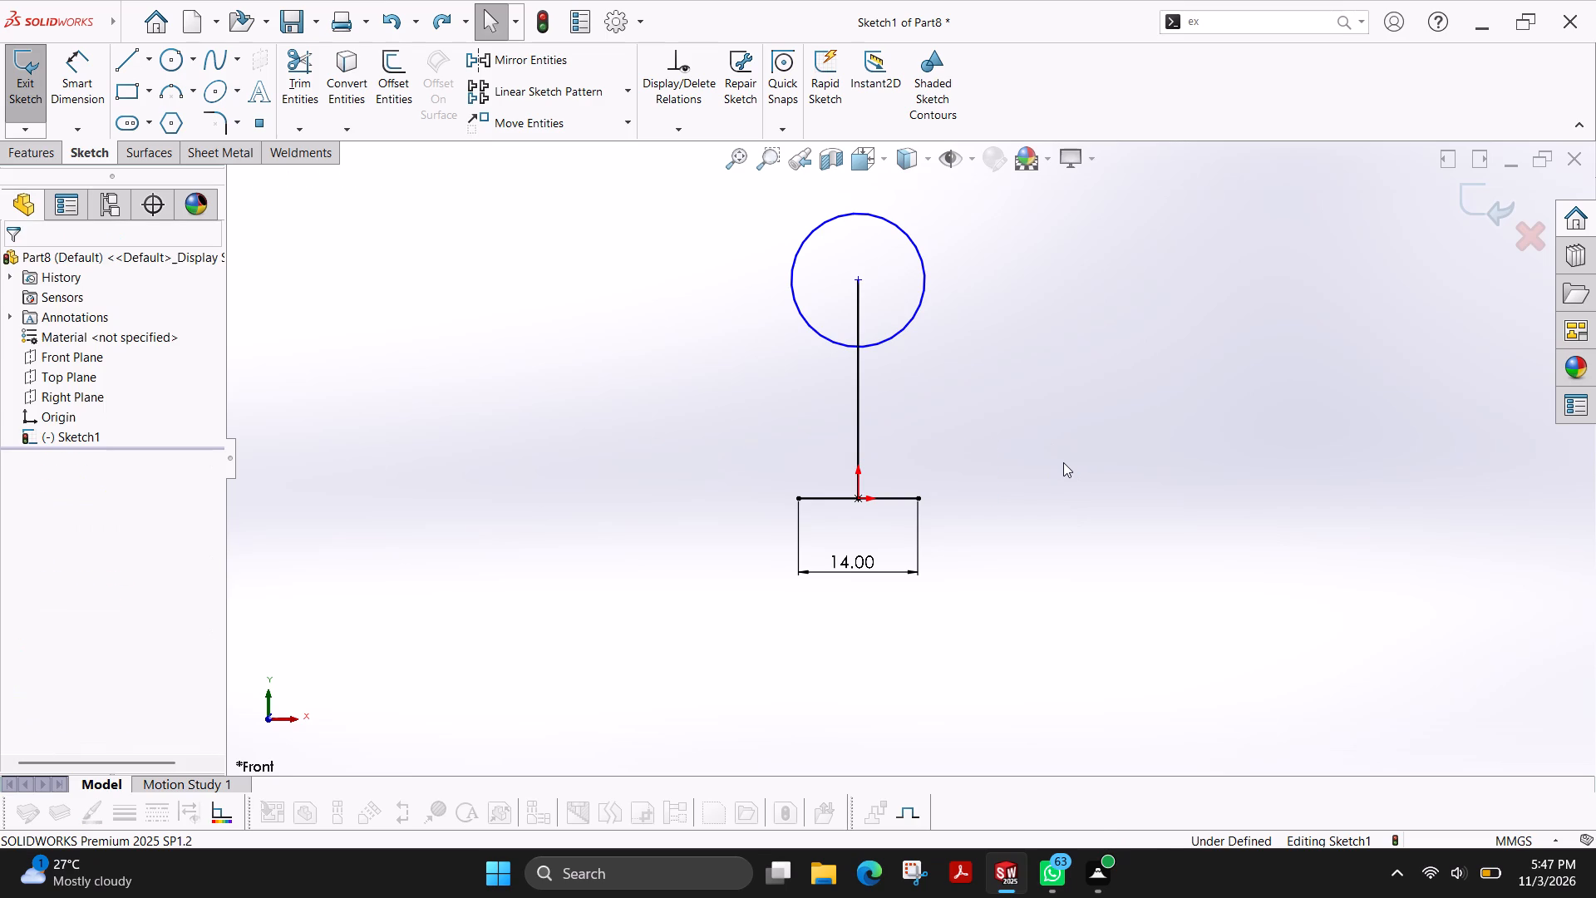
Draw a zigzag of construction lines from the origin: about 31 mm right, 6.6 mm up, 57 mm left, 6.6 mm up and 65 mm right.
click(116, 73)
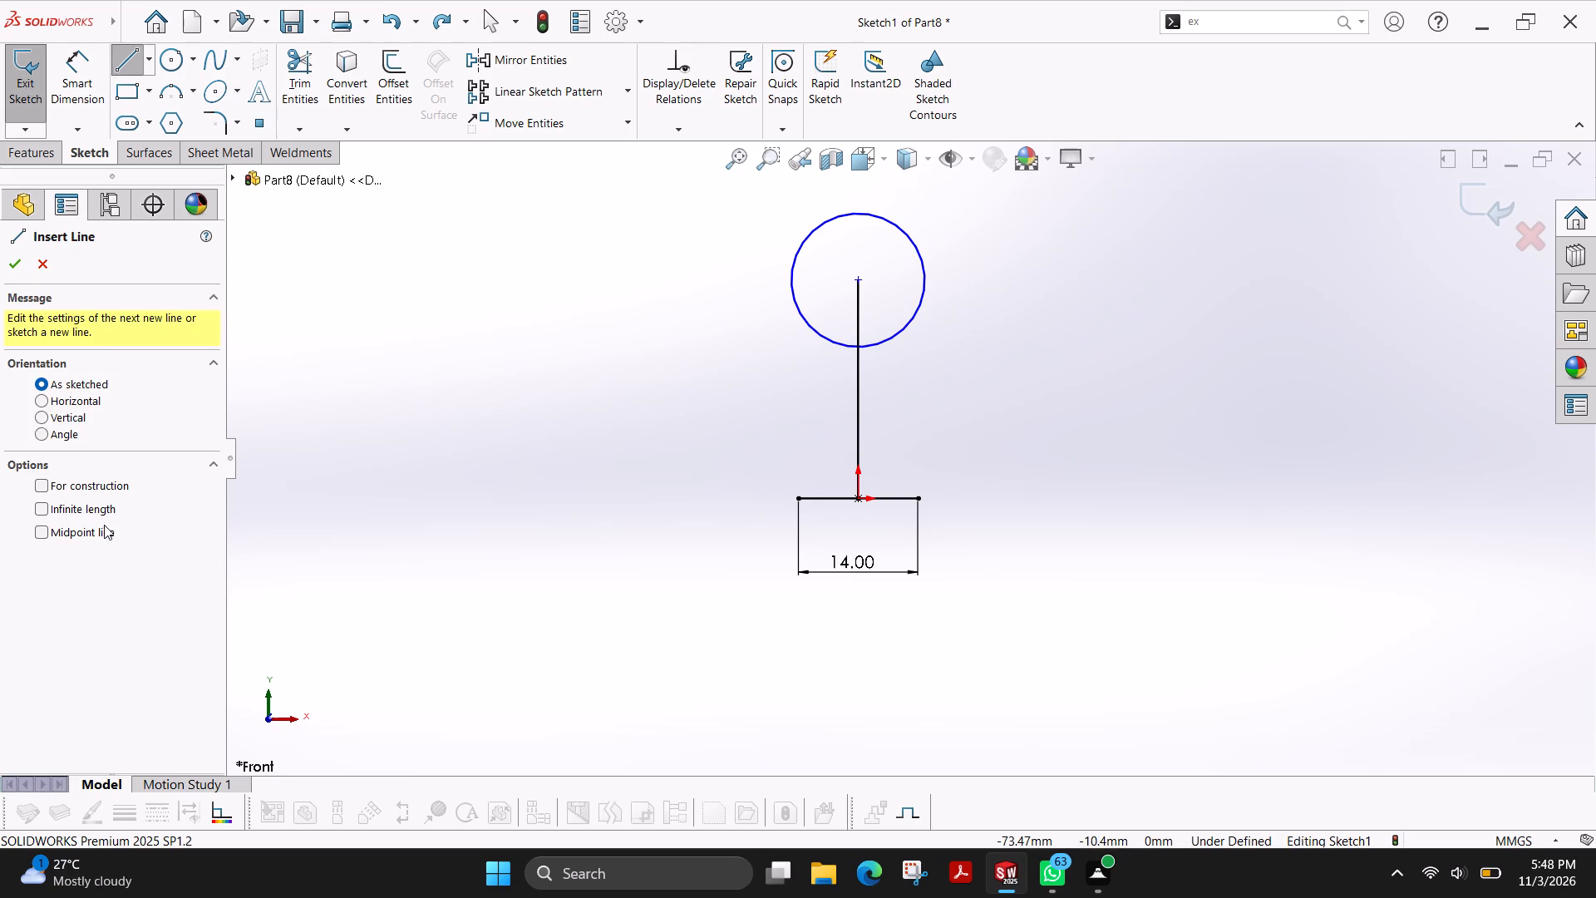
click(86, 484)
click(858, 501)
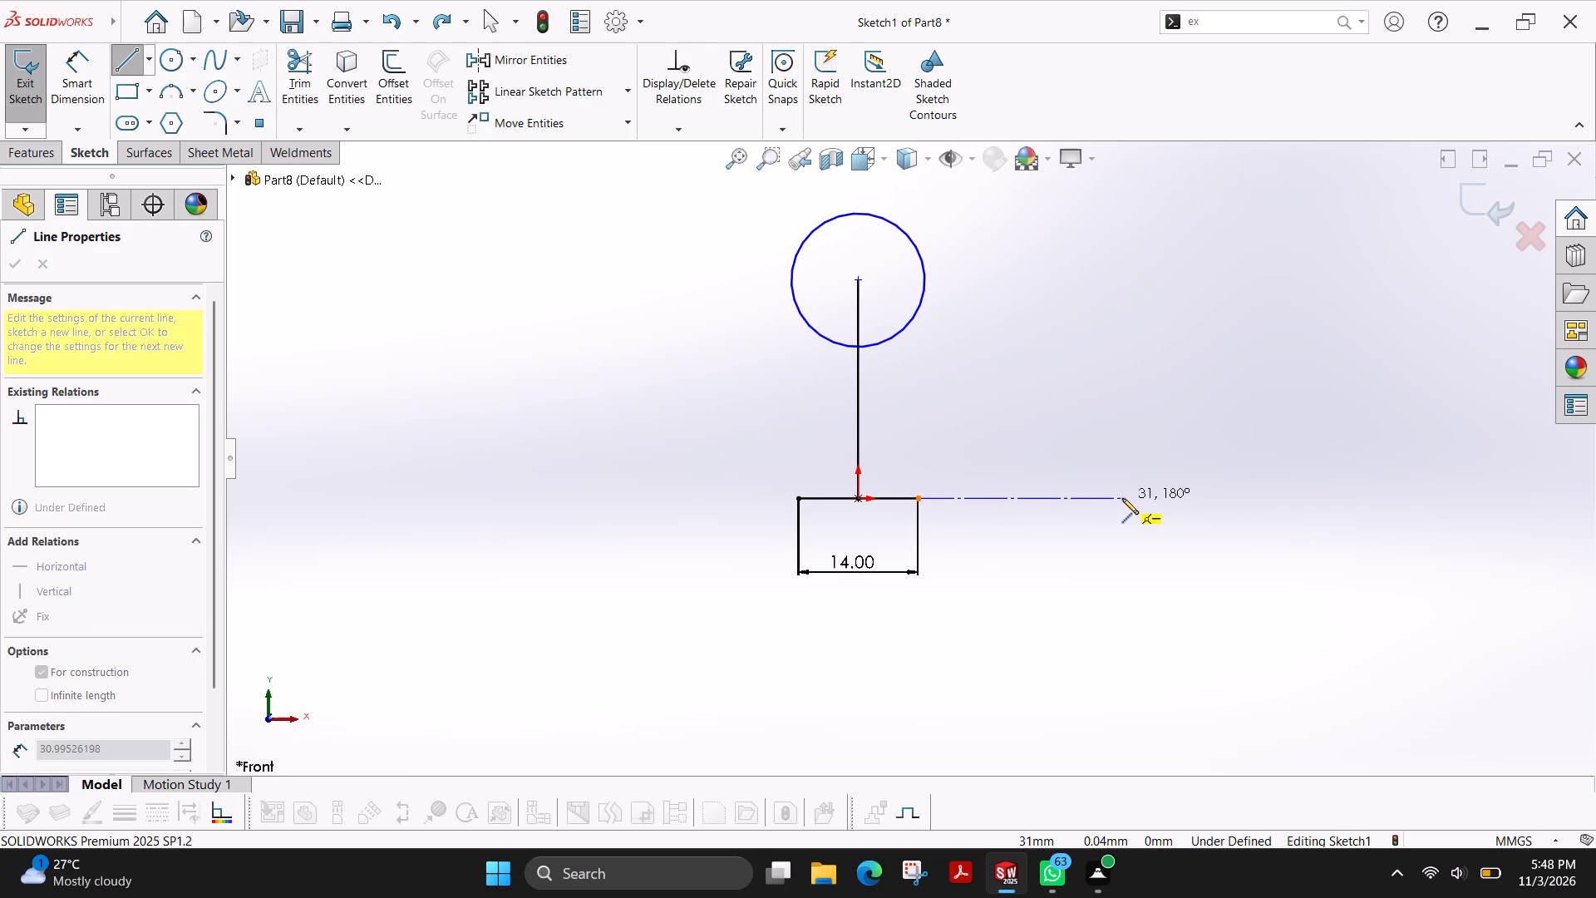
click(1122, 498)
click(1126, 442)
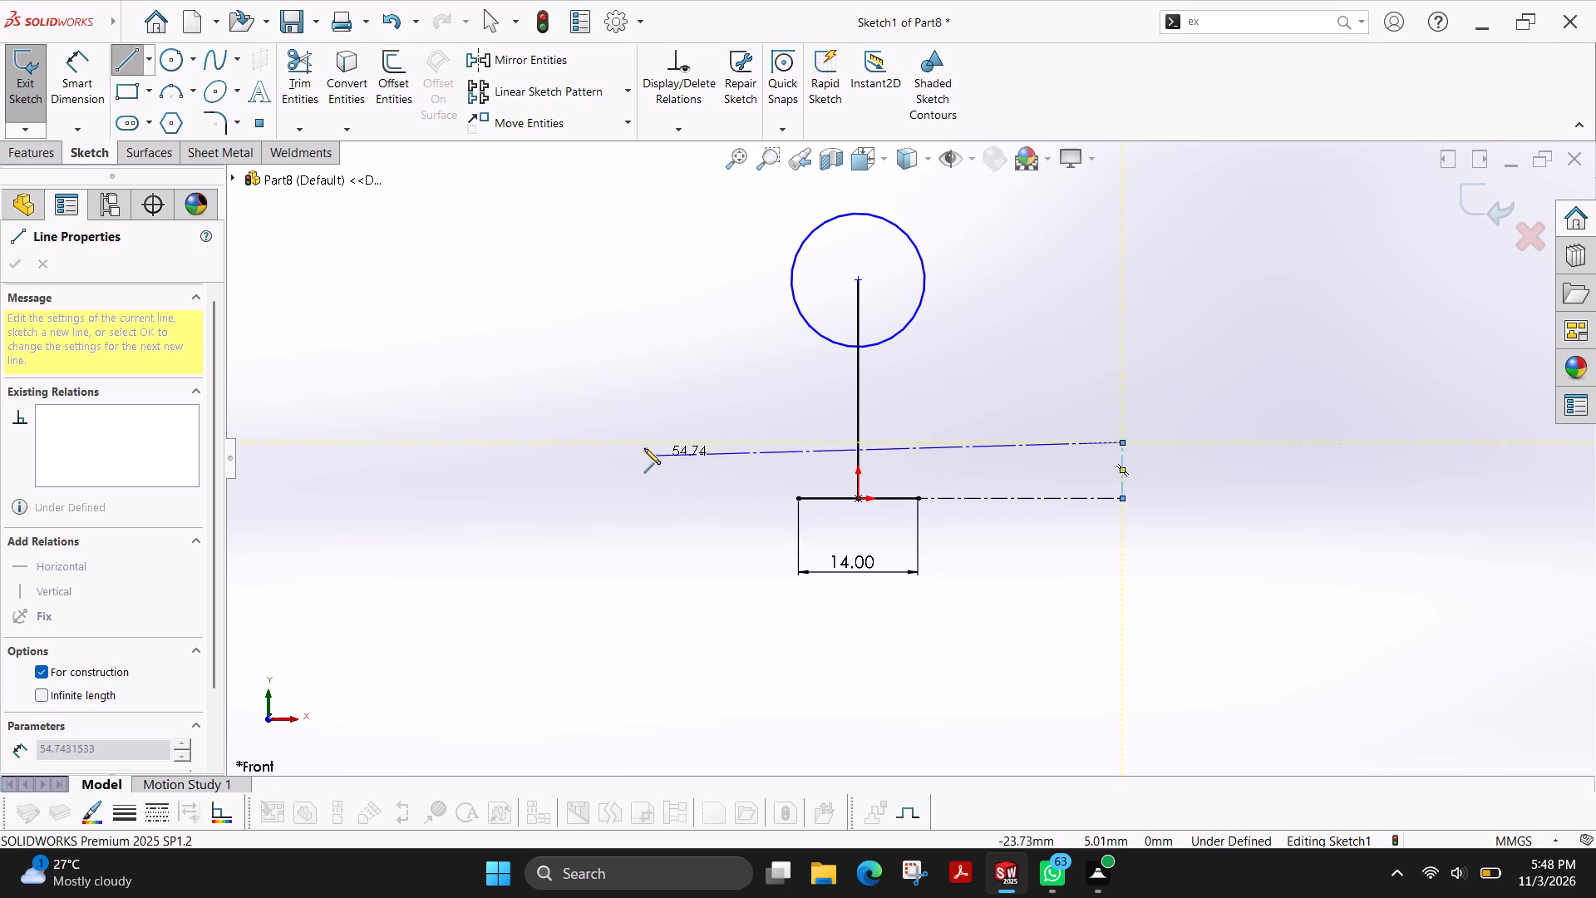
click(638, 438)
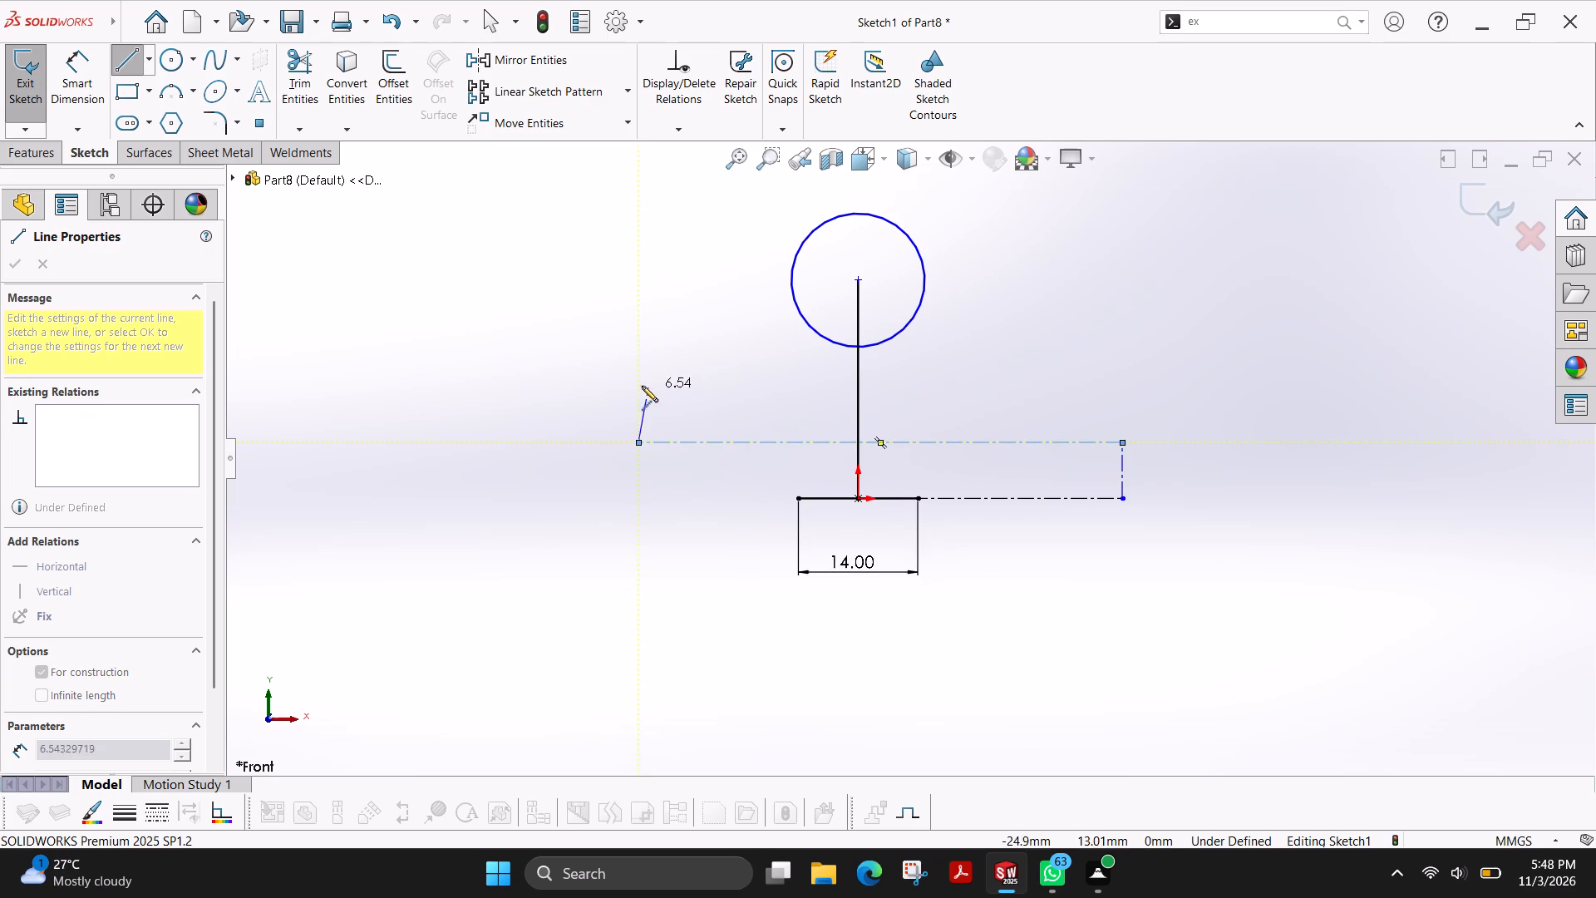
drag(639, 386, 663, 386)
click(1191, 386)
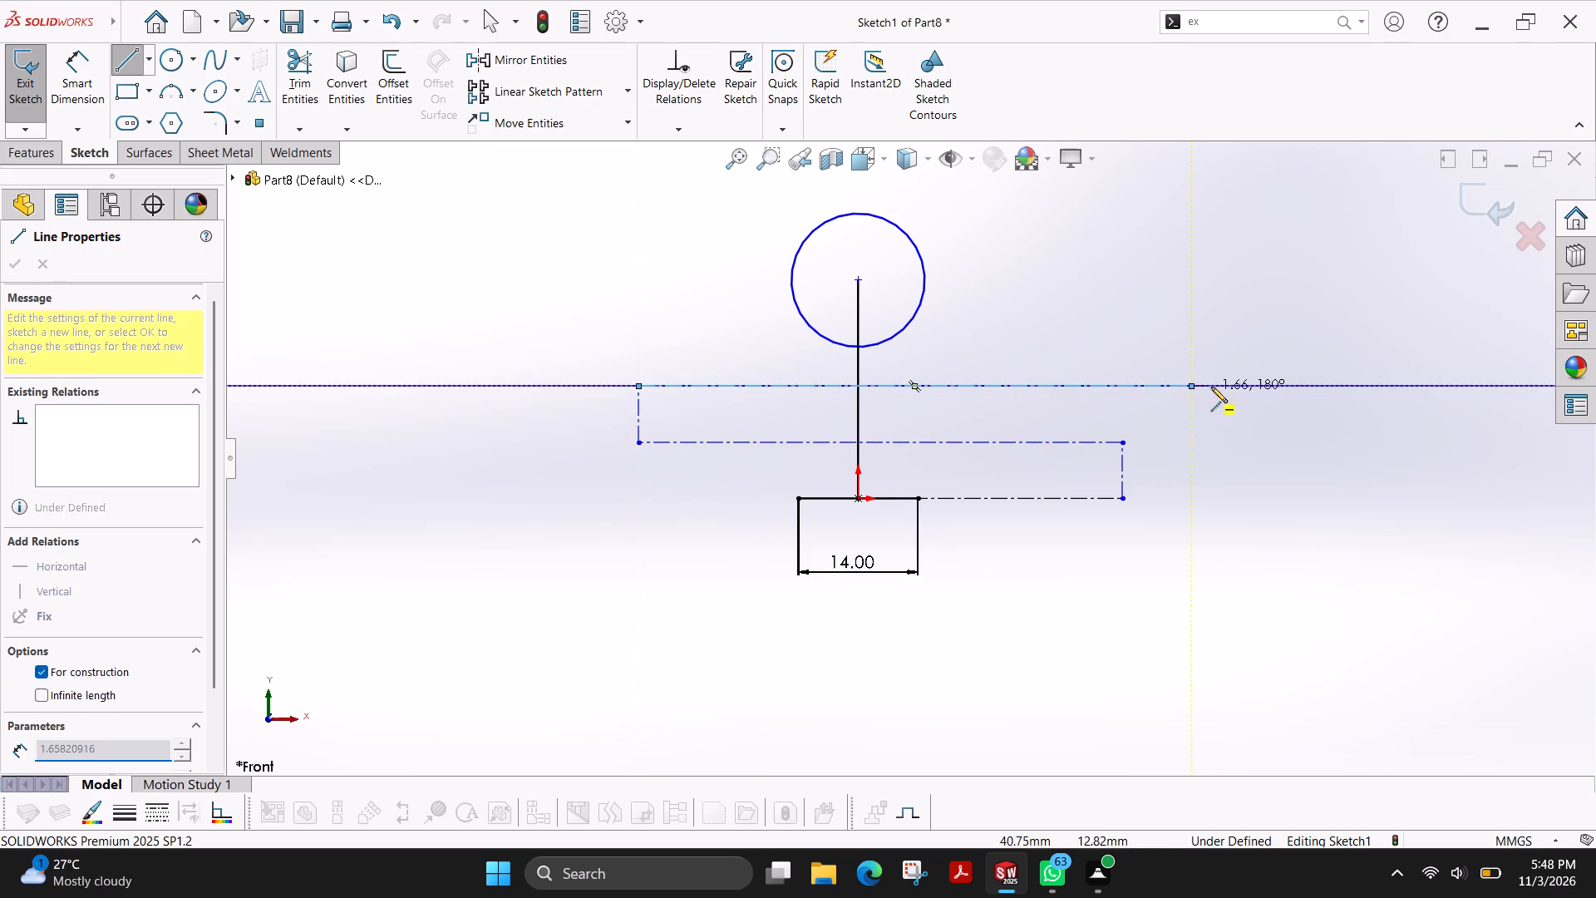
key(Escape)
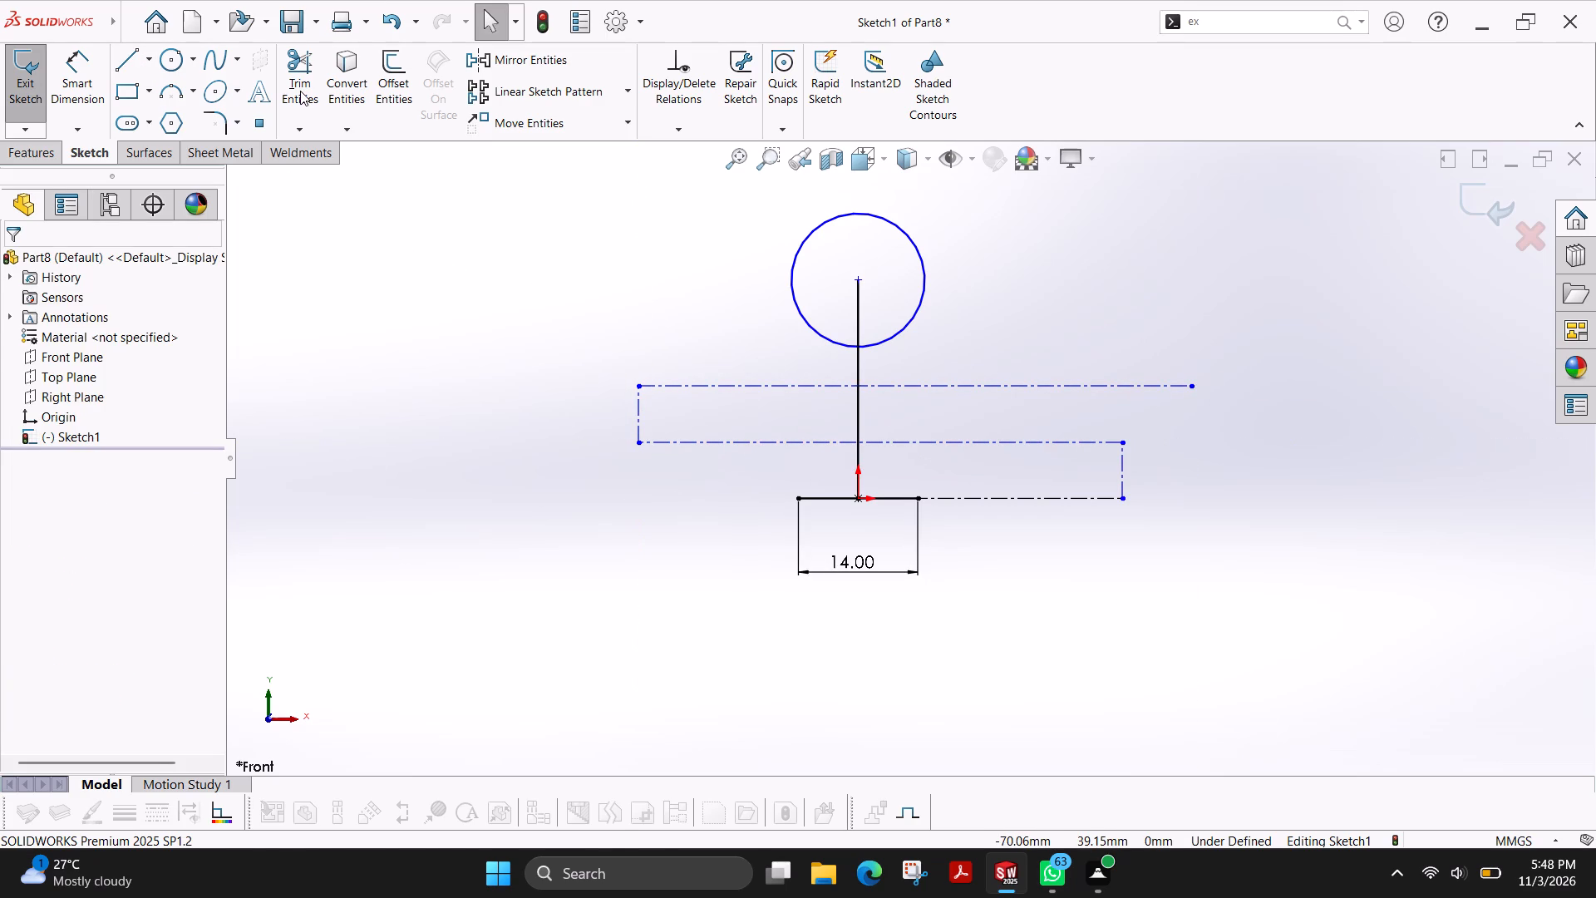
Trim away the short vertical construction line joining the left ends of the two upper horizontal lines.
click(300, 91)
drag(674, 414, 535, 400)
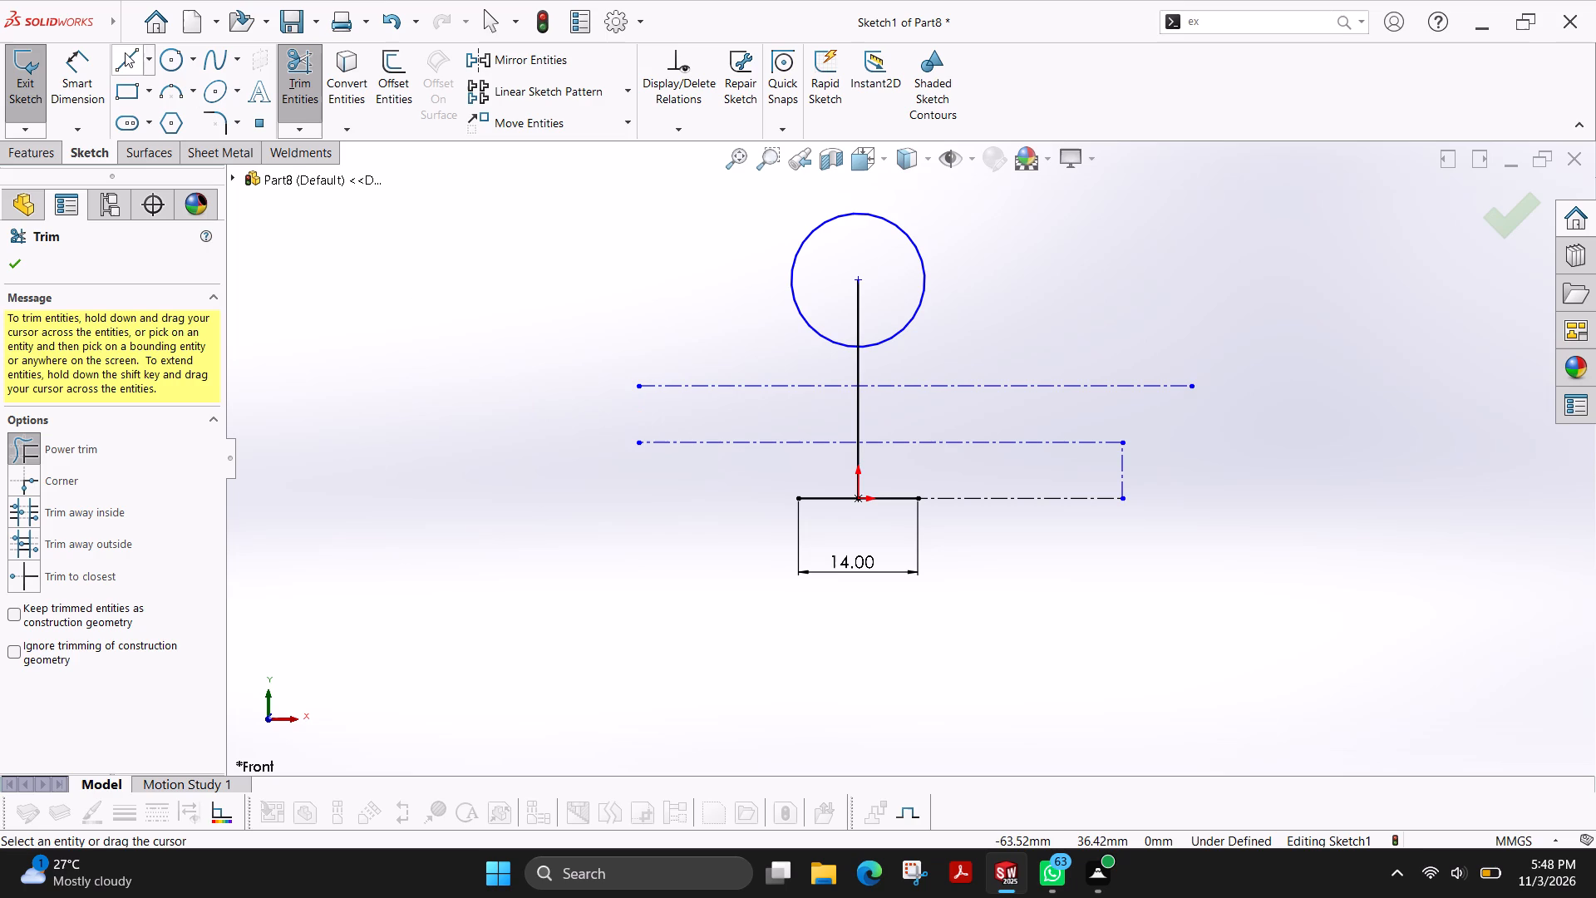
Dimension the lower horizontal construction line 6 mm above the construction line at origin level.
click(69, 88)
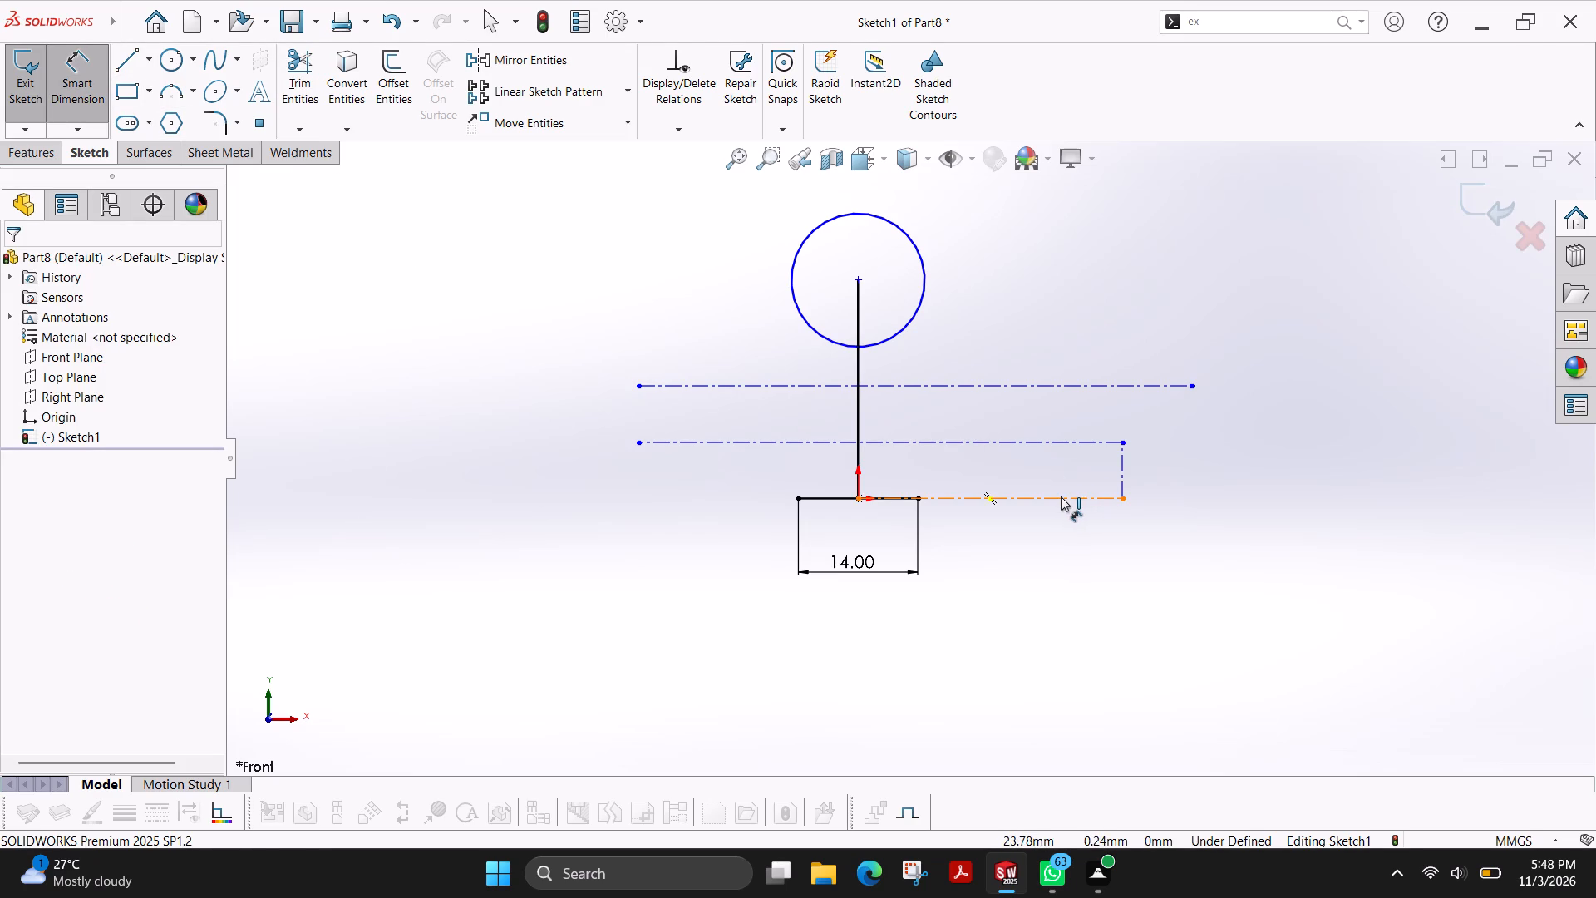
click(1061, 498)
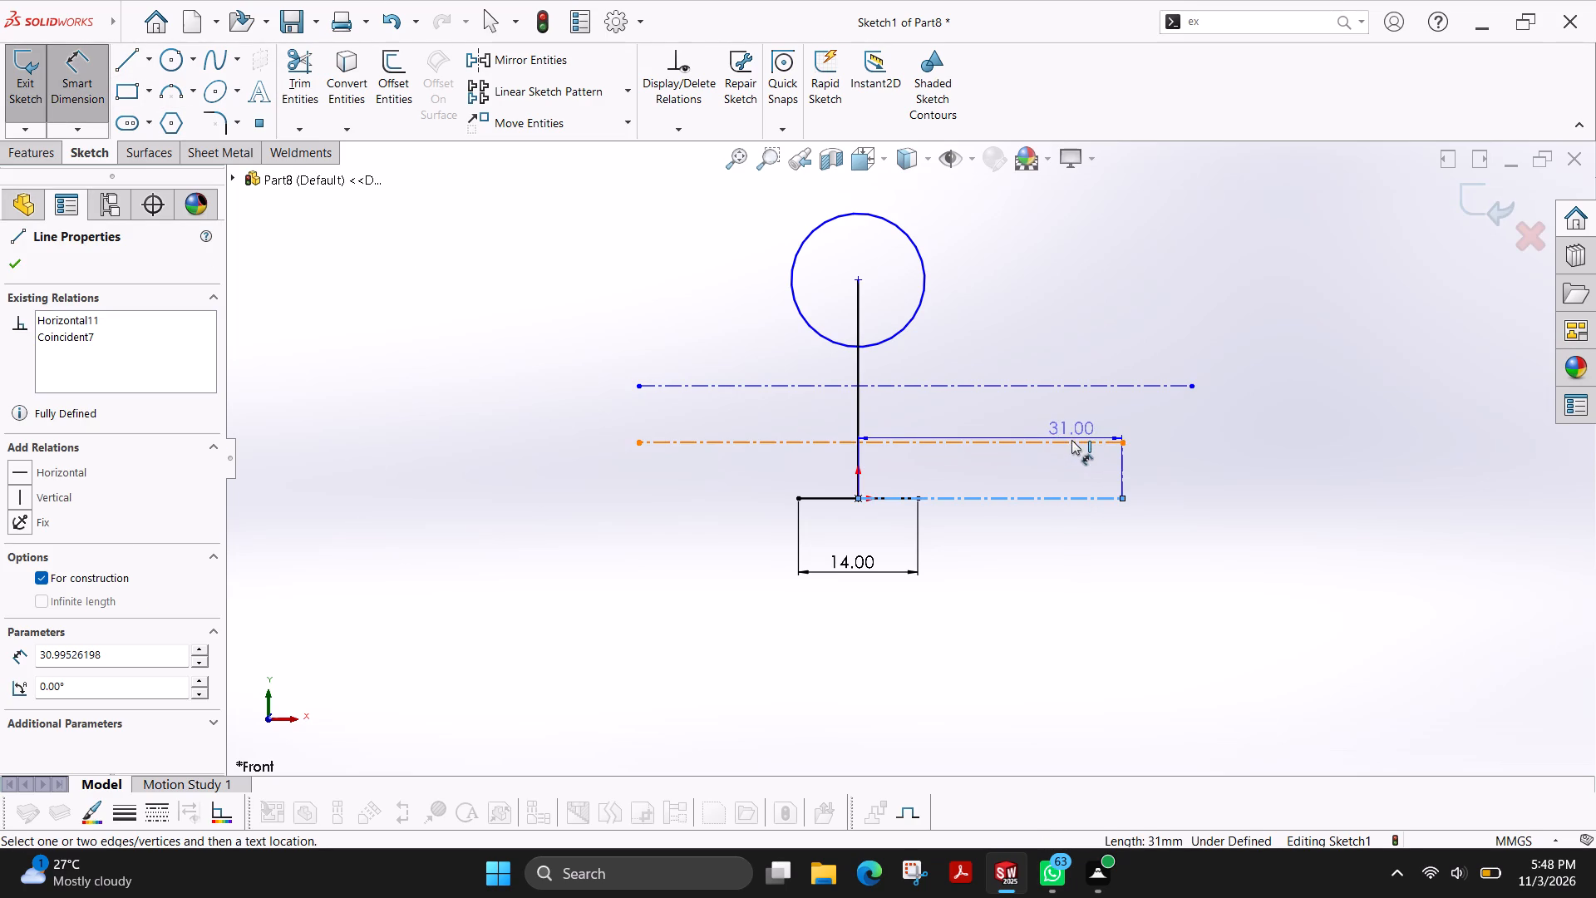
click(1071, 440)
click(1228, 476)
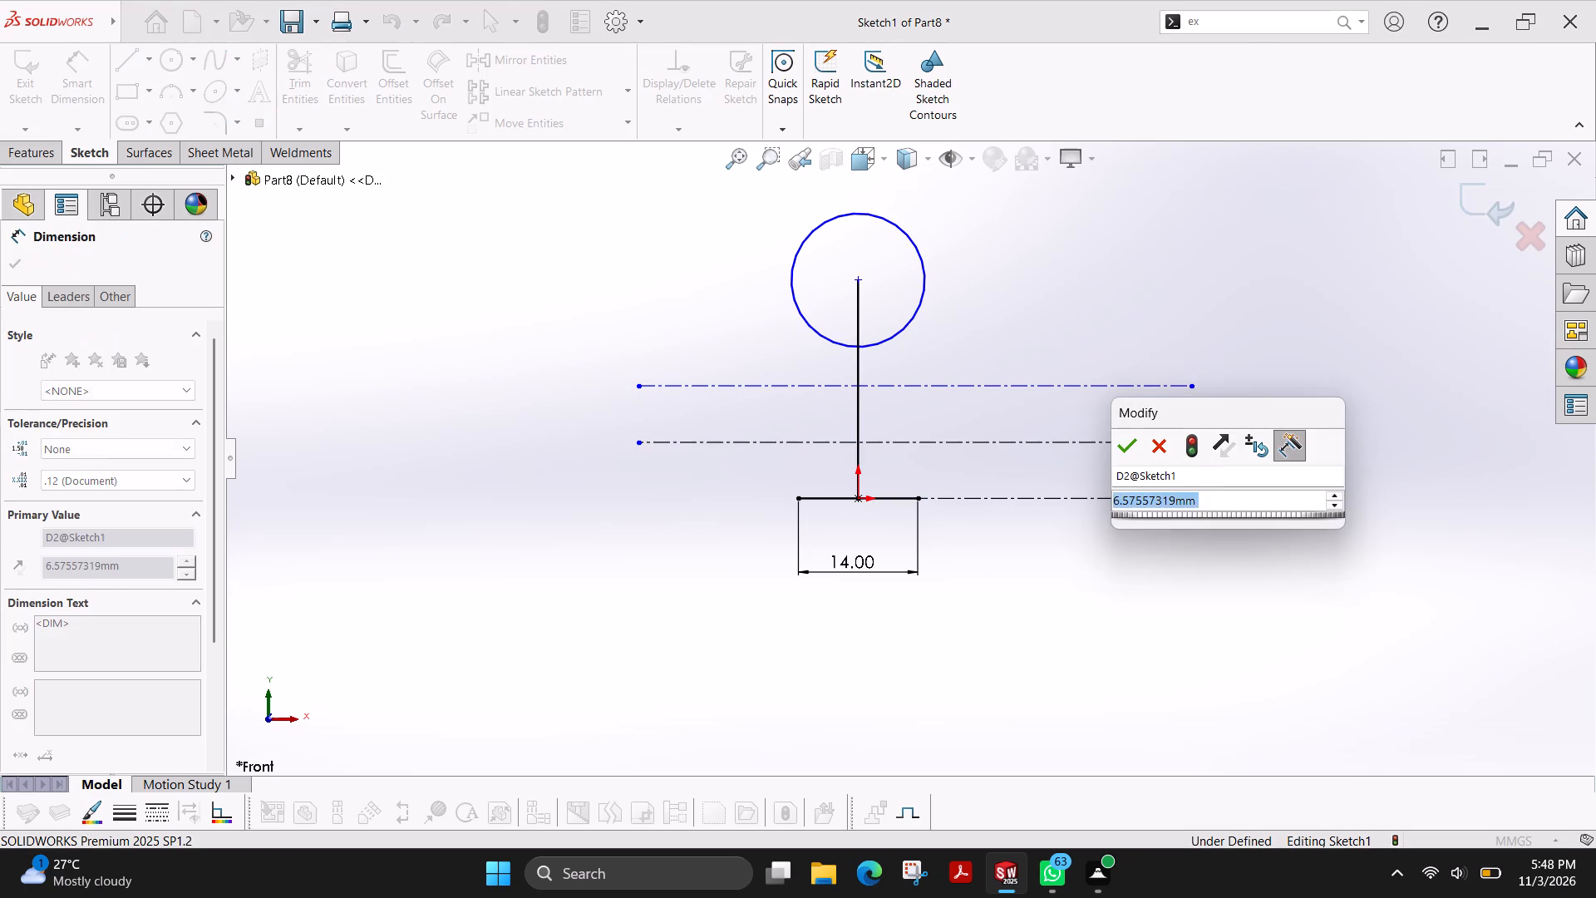
key(6)
key(Return)
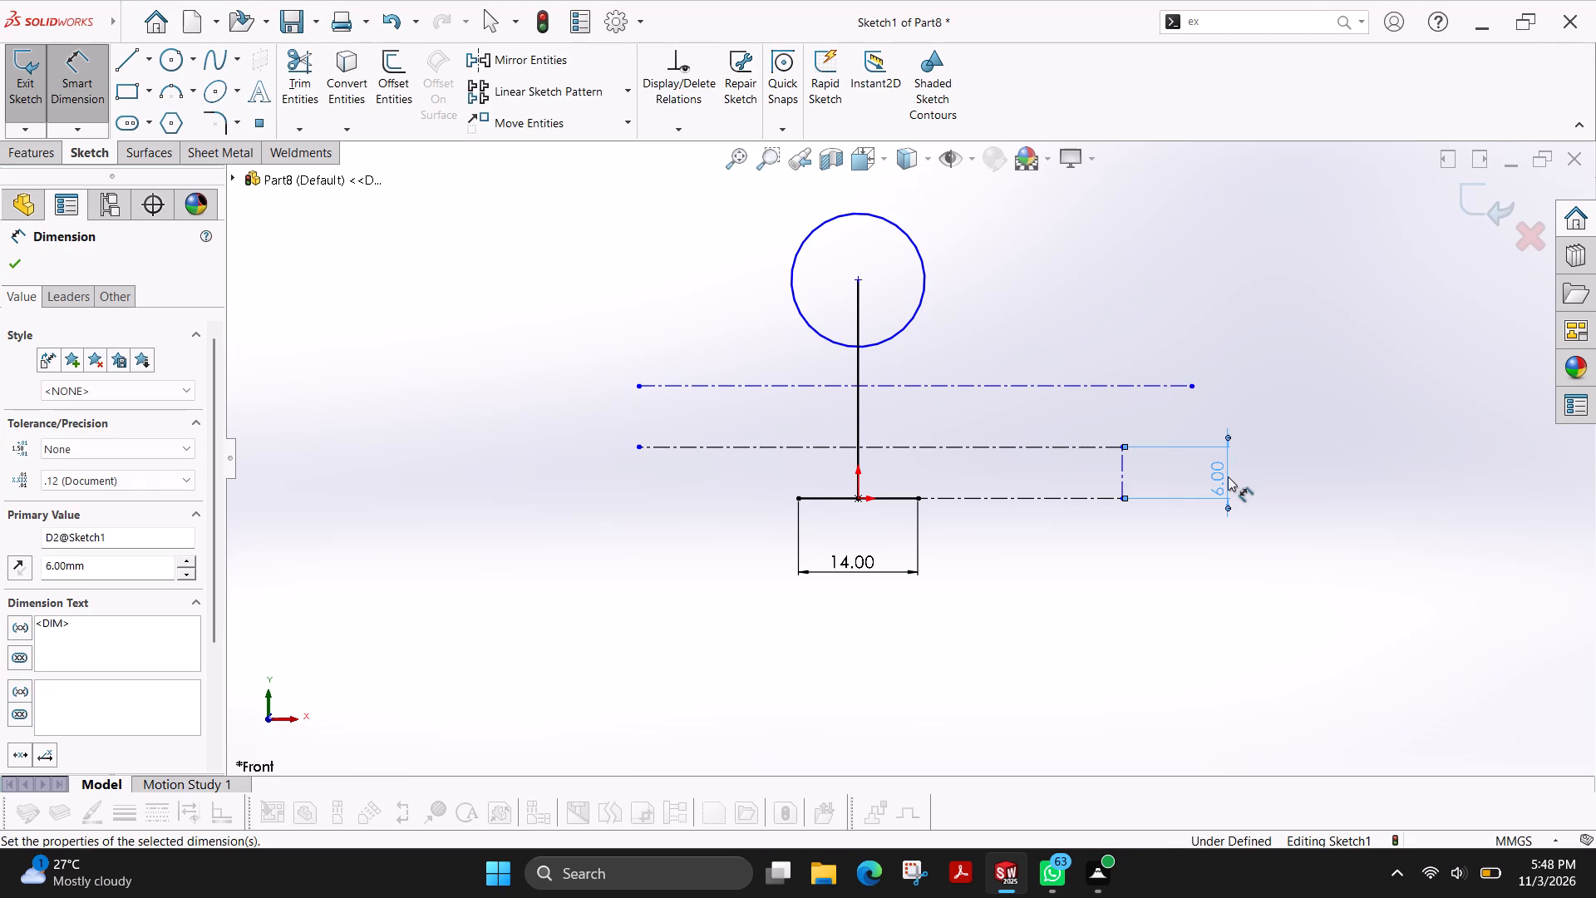
Dimension the upper horizontal construction line 10 mm above the solid base line.
click(825, 501)
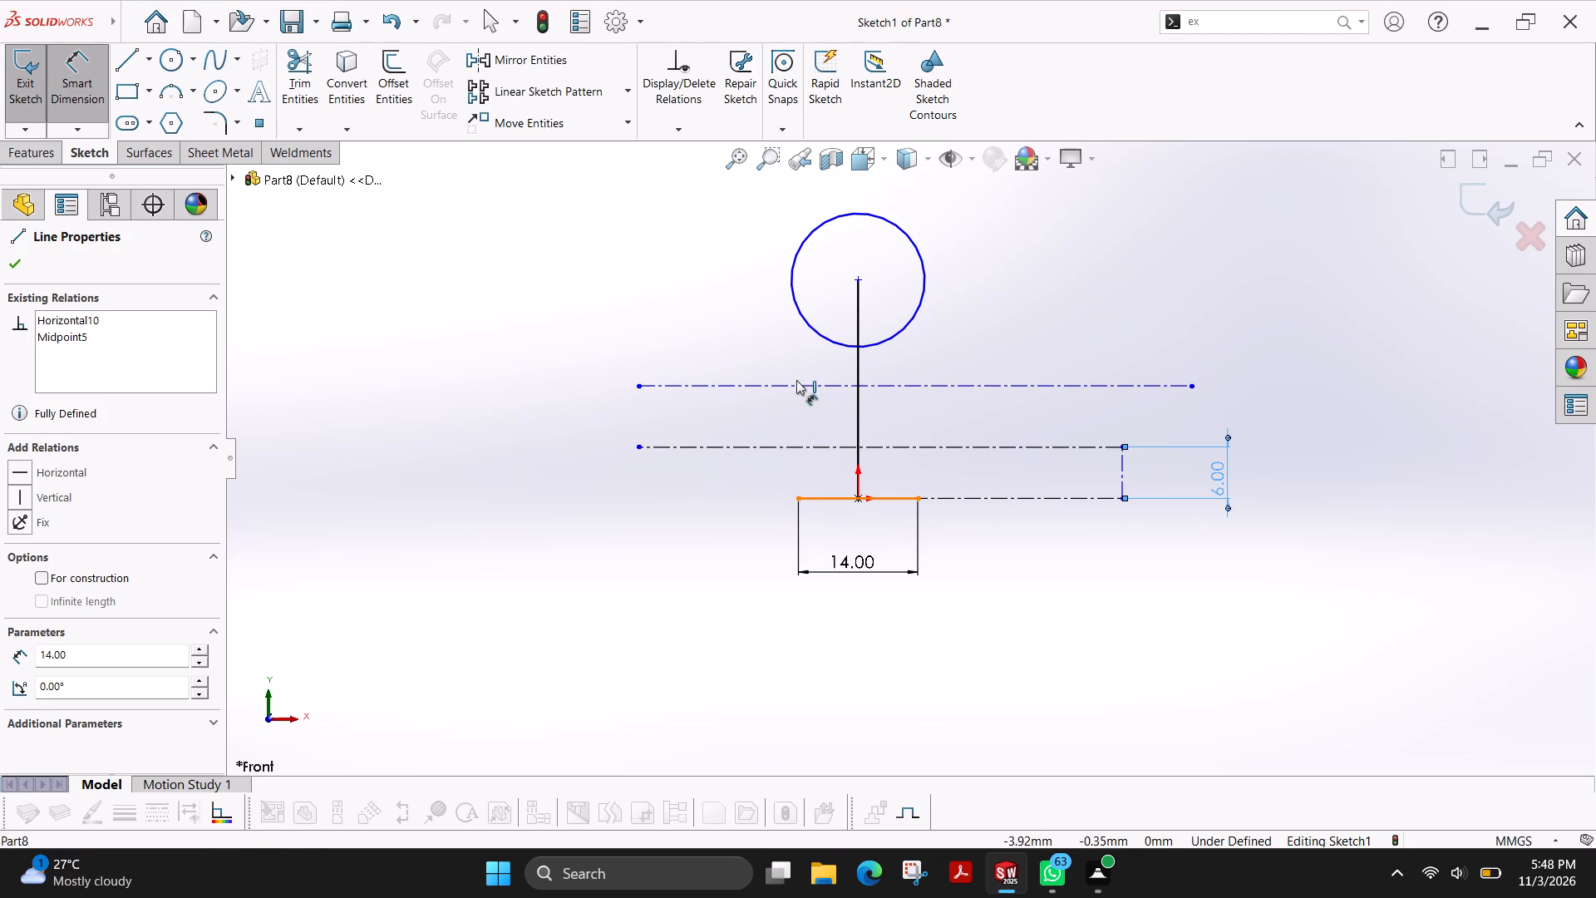
click(805, 383)
click(603, 442)
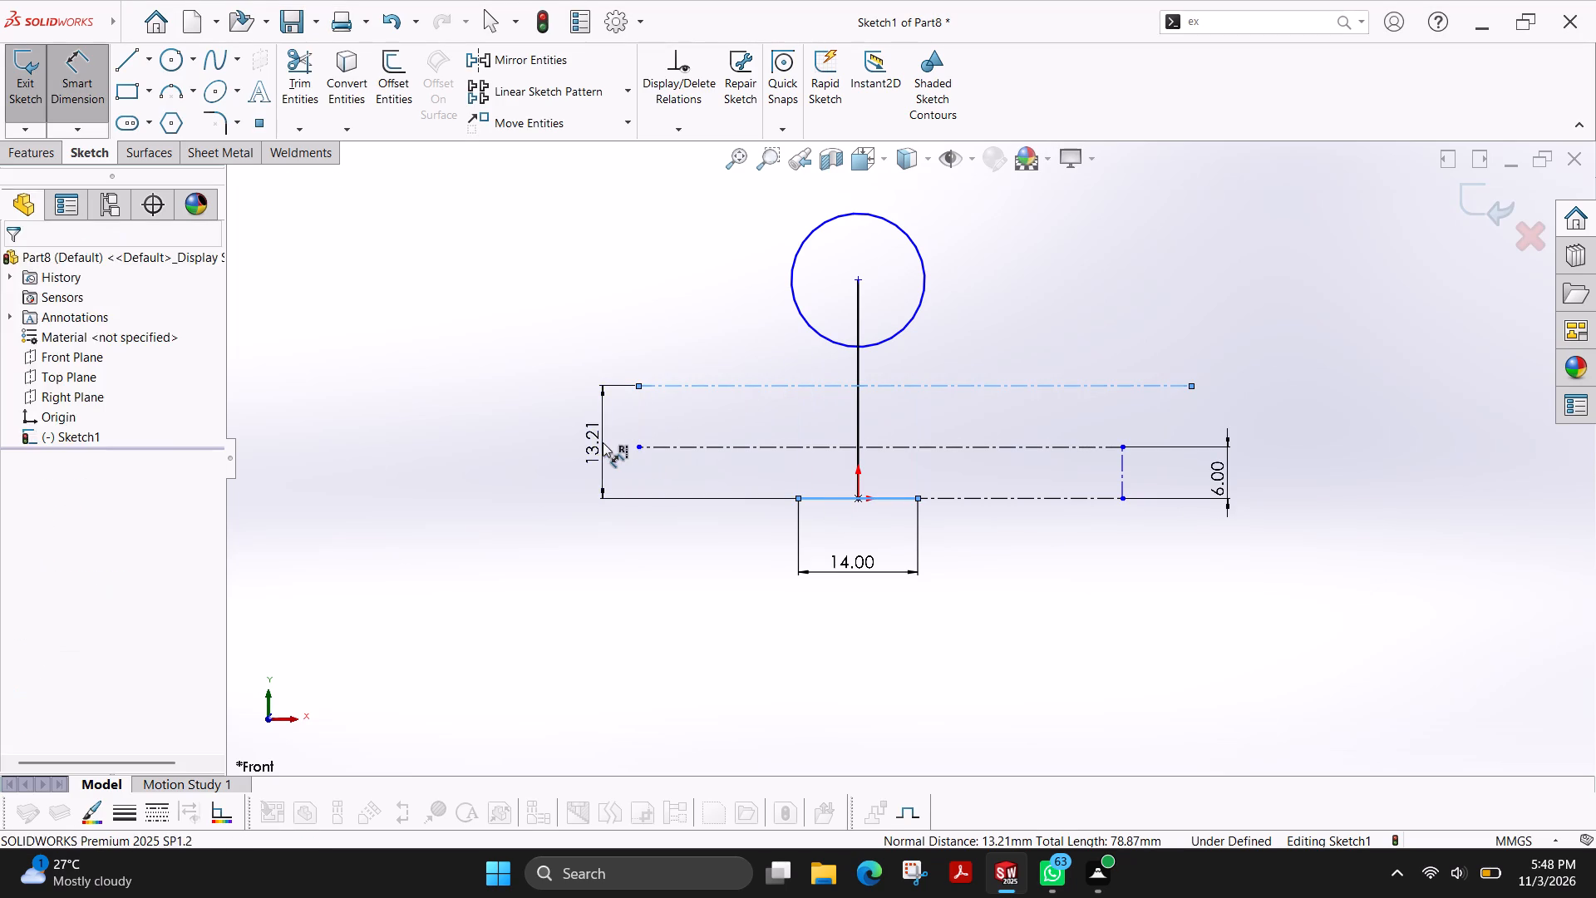
text(10)
key(Return)
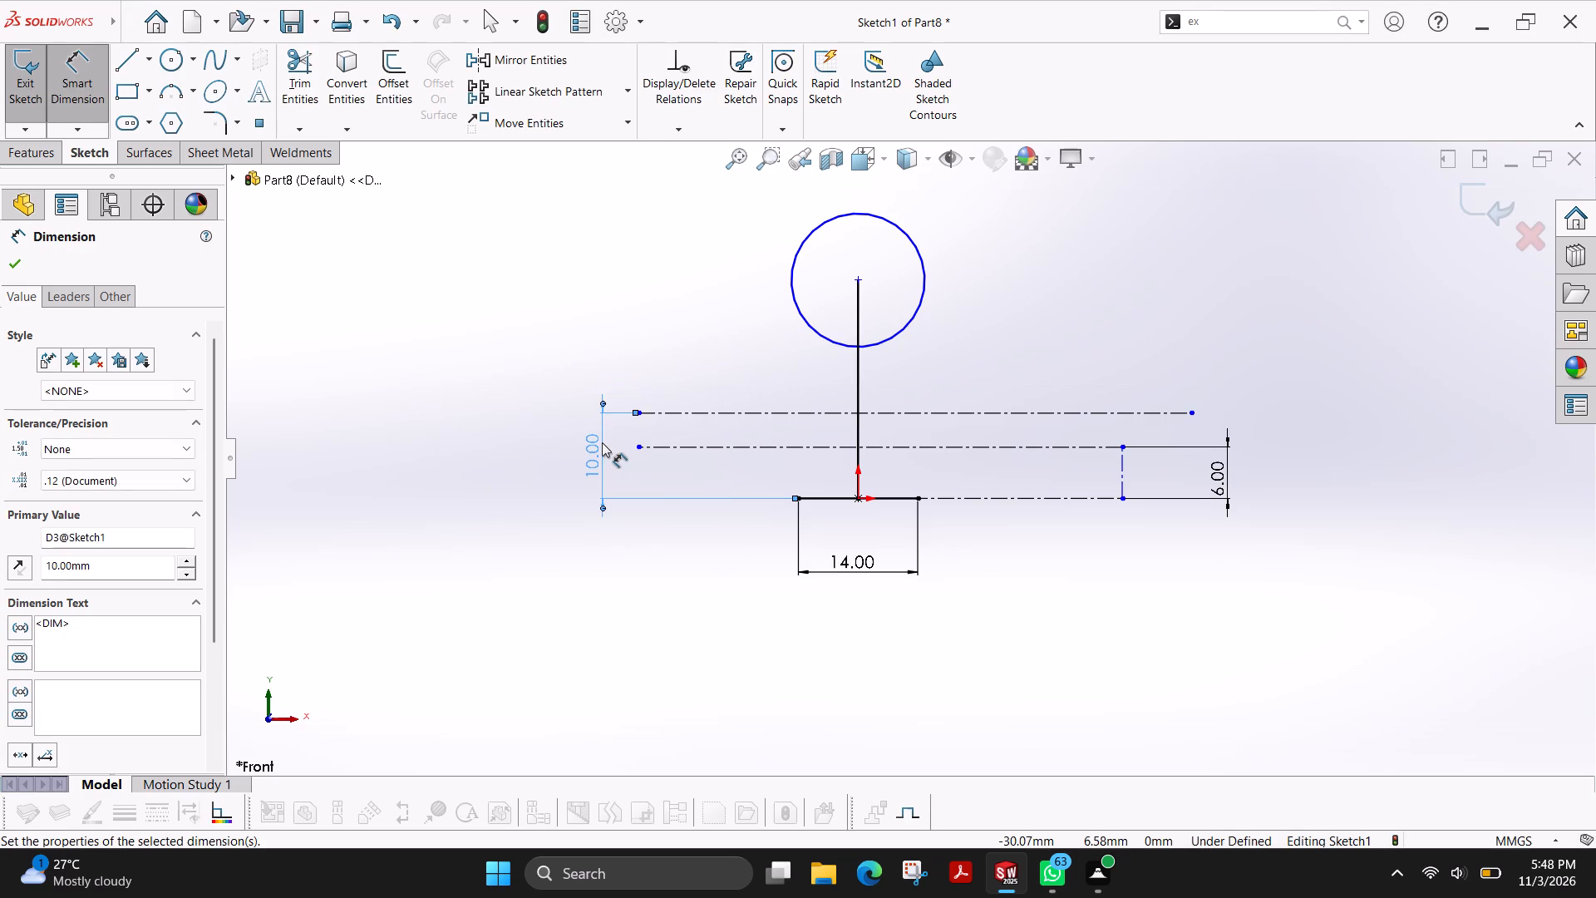
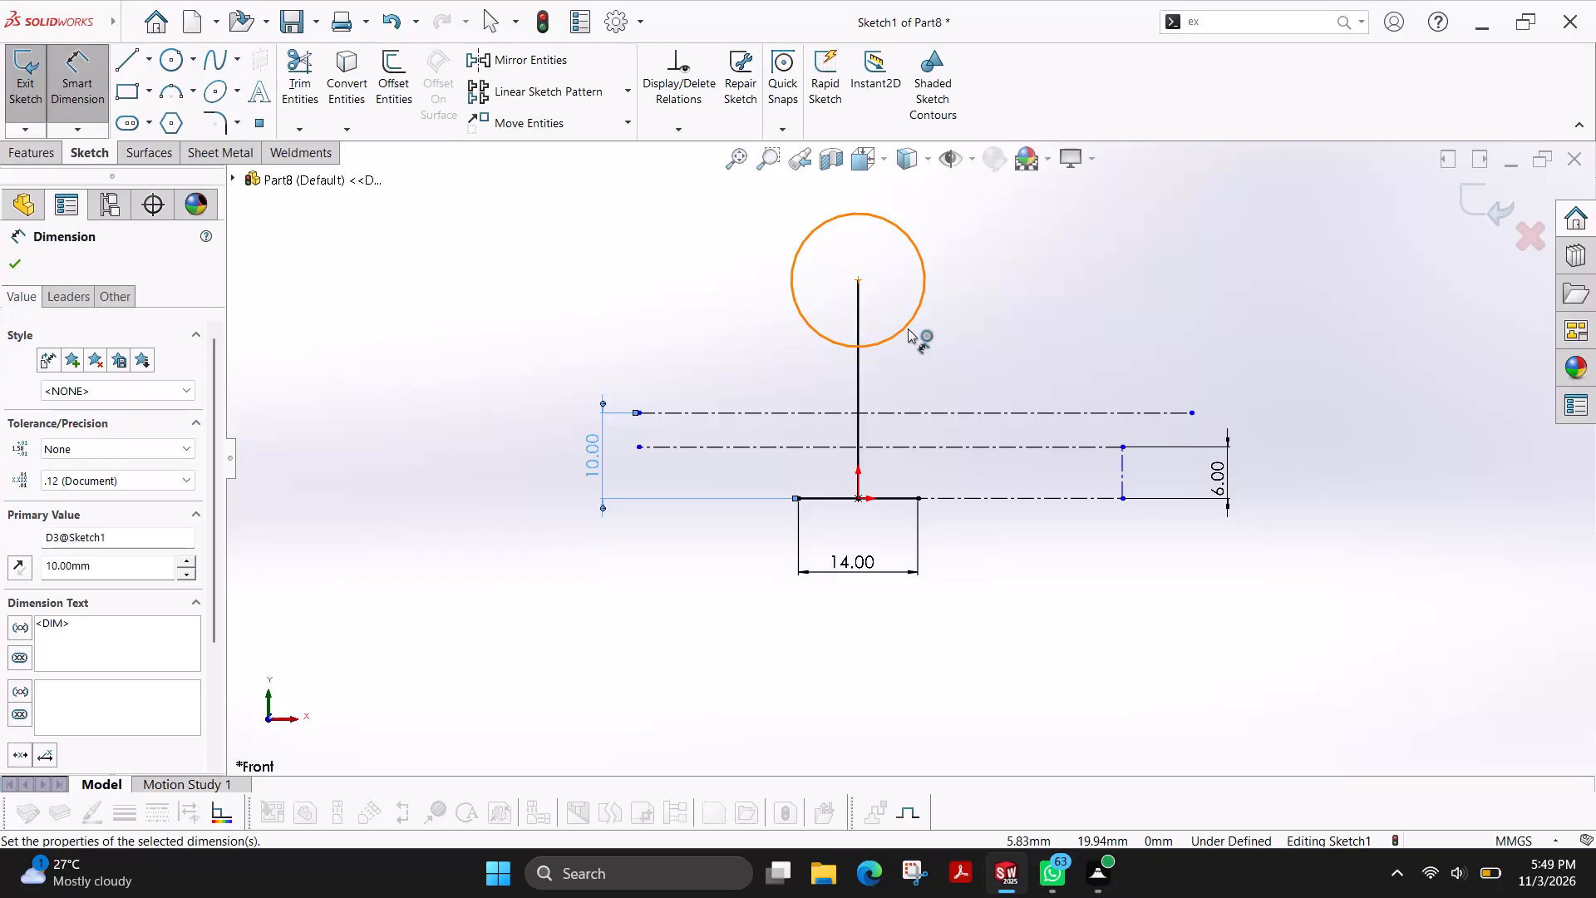
Draw a circle of about 4.2 mm radius centred on the lower horizontal construction line, about 14.4 mm right of the origin.
scroll(795, 462, down, 2)
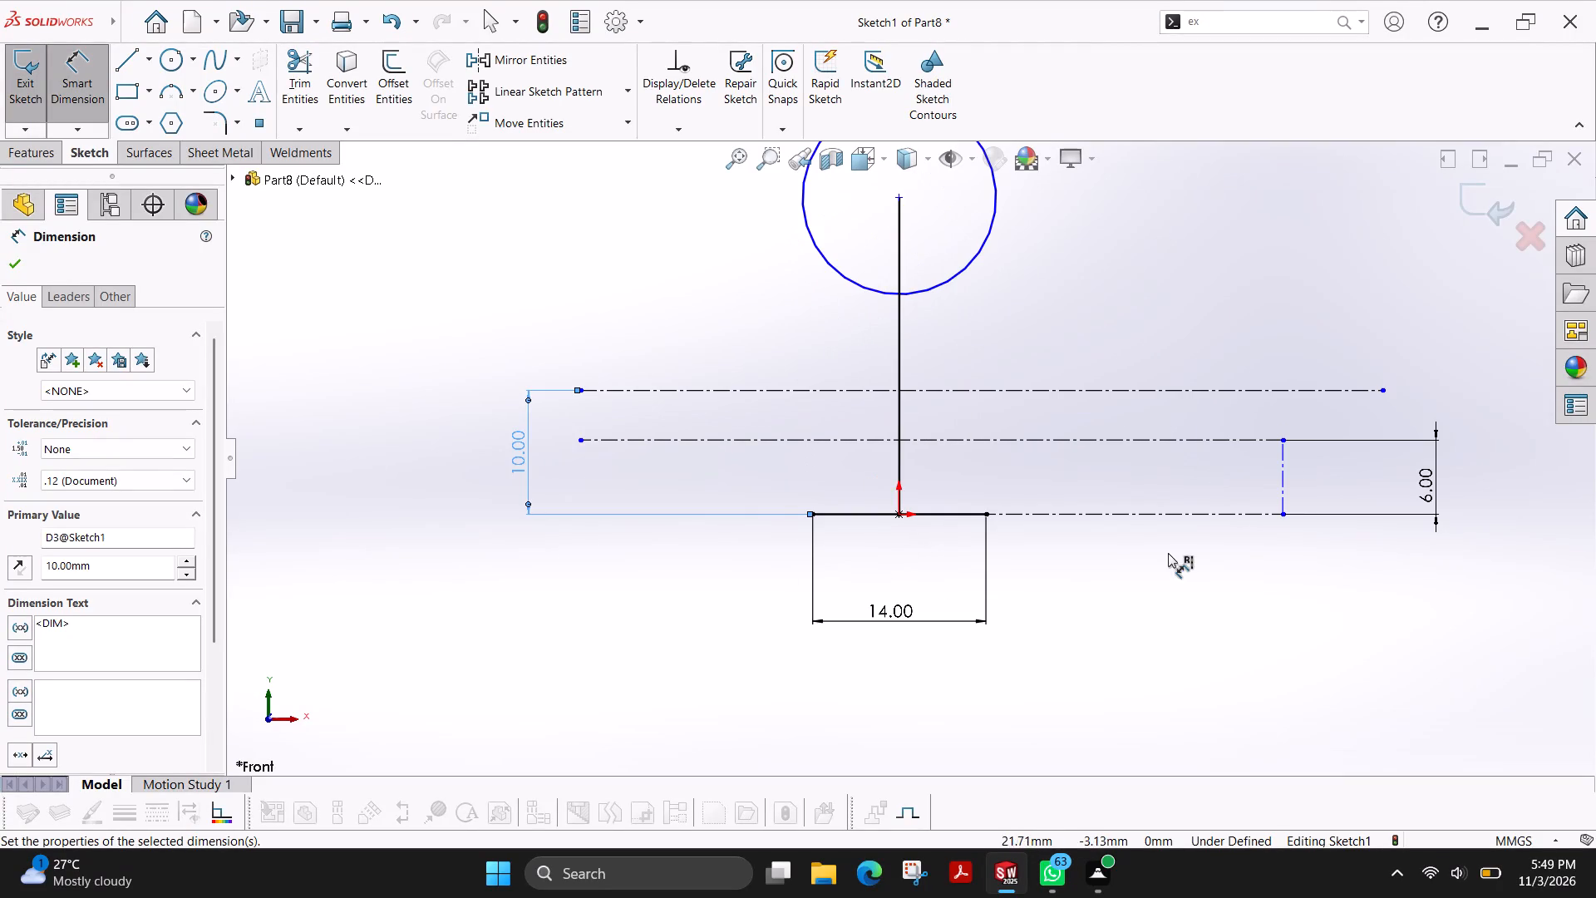
scroll(985, 502, down, 1)
click(131, 68)
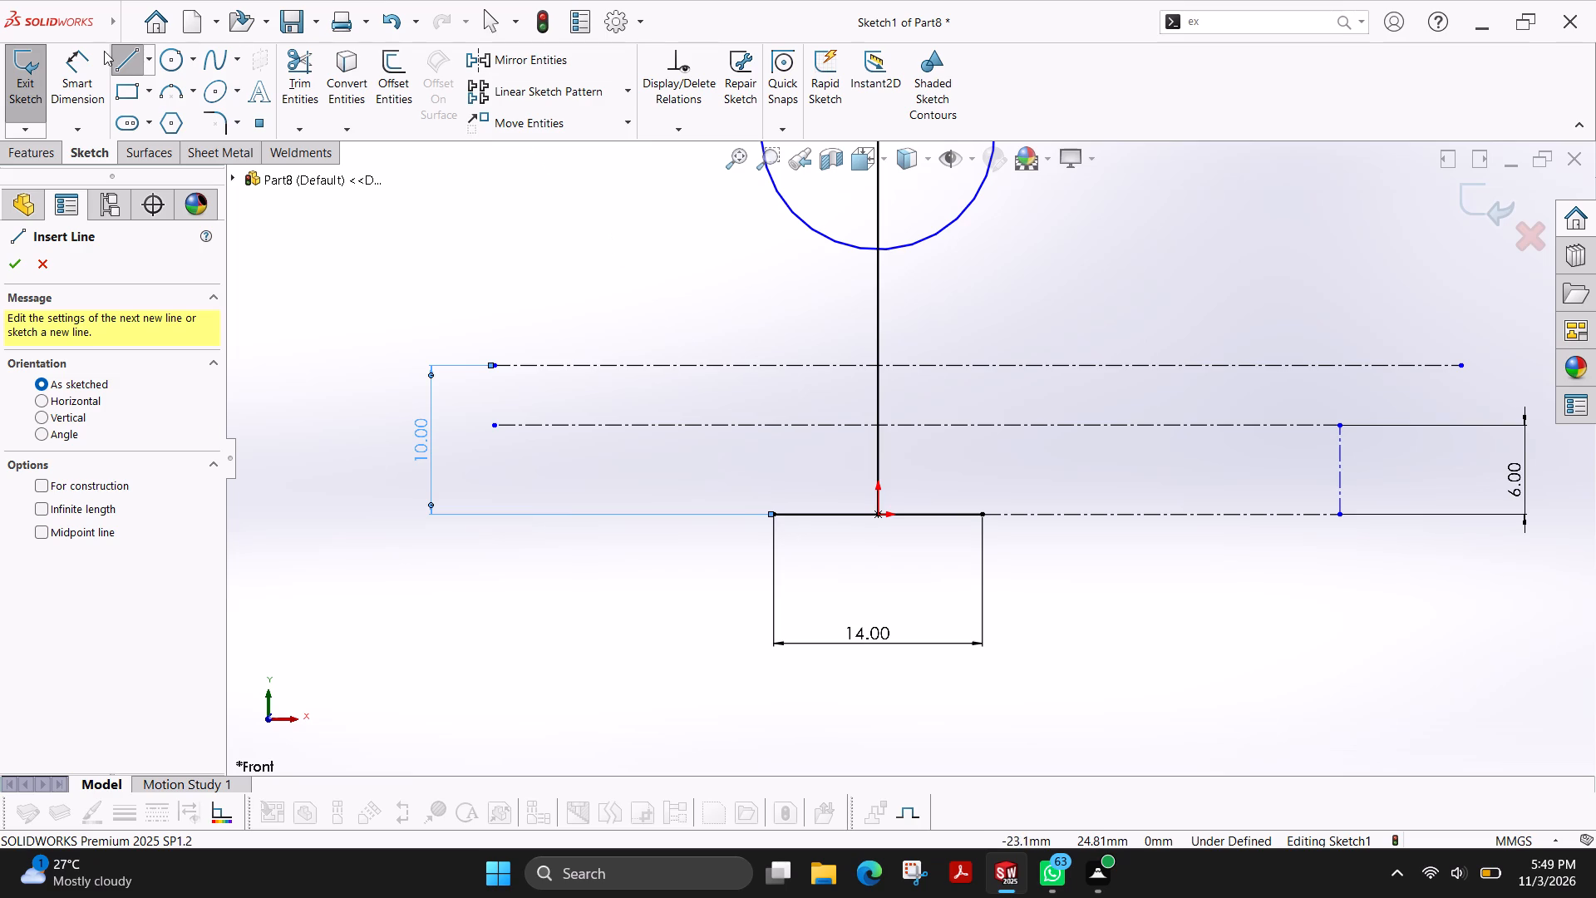
click(168, 67)
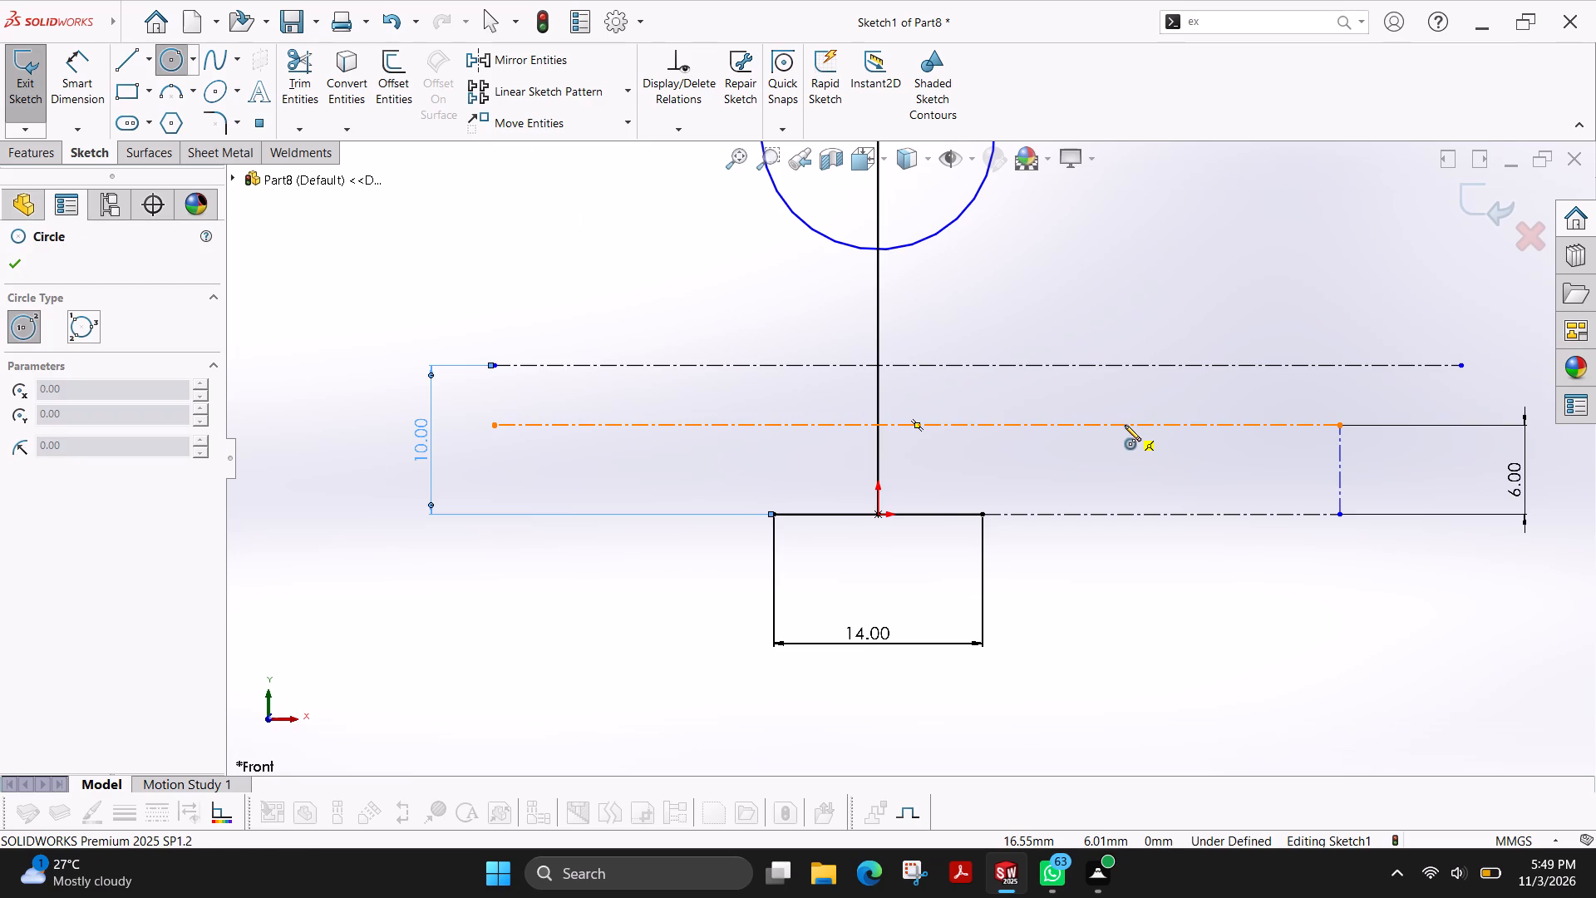
click(1093, 427)
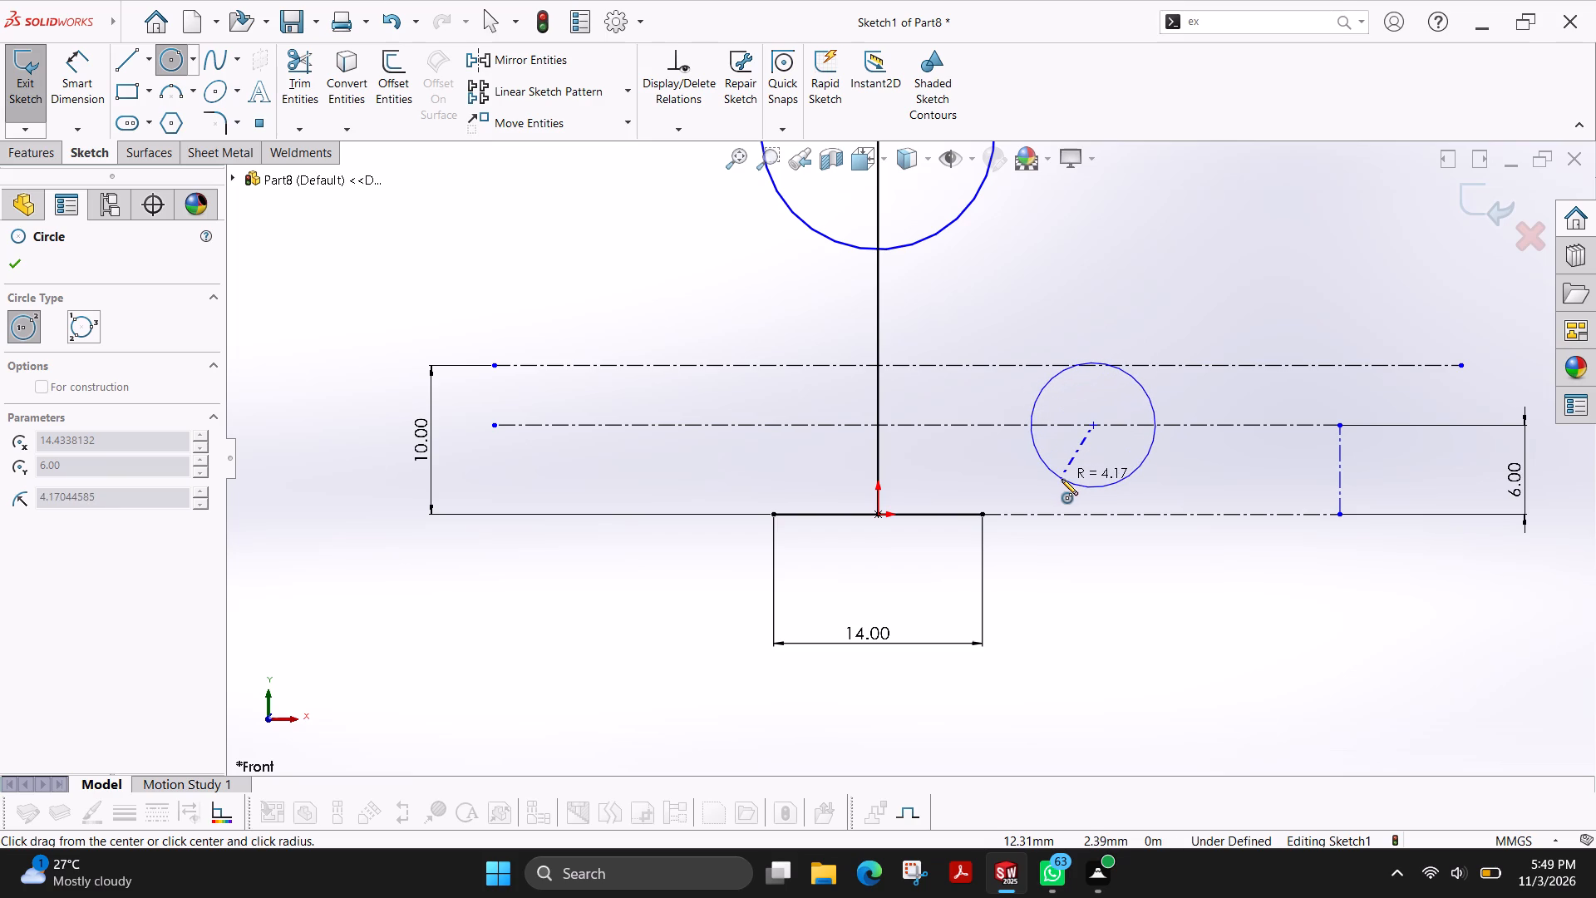
click(1062, 479)
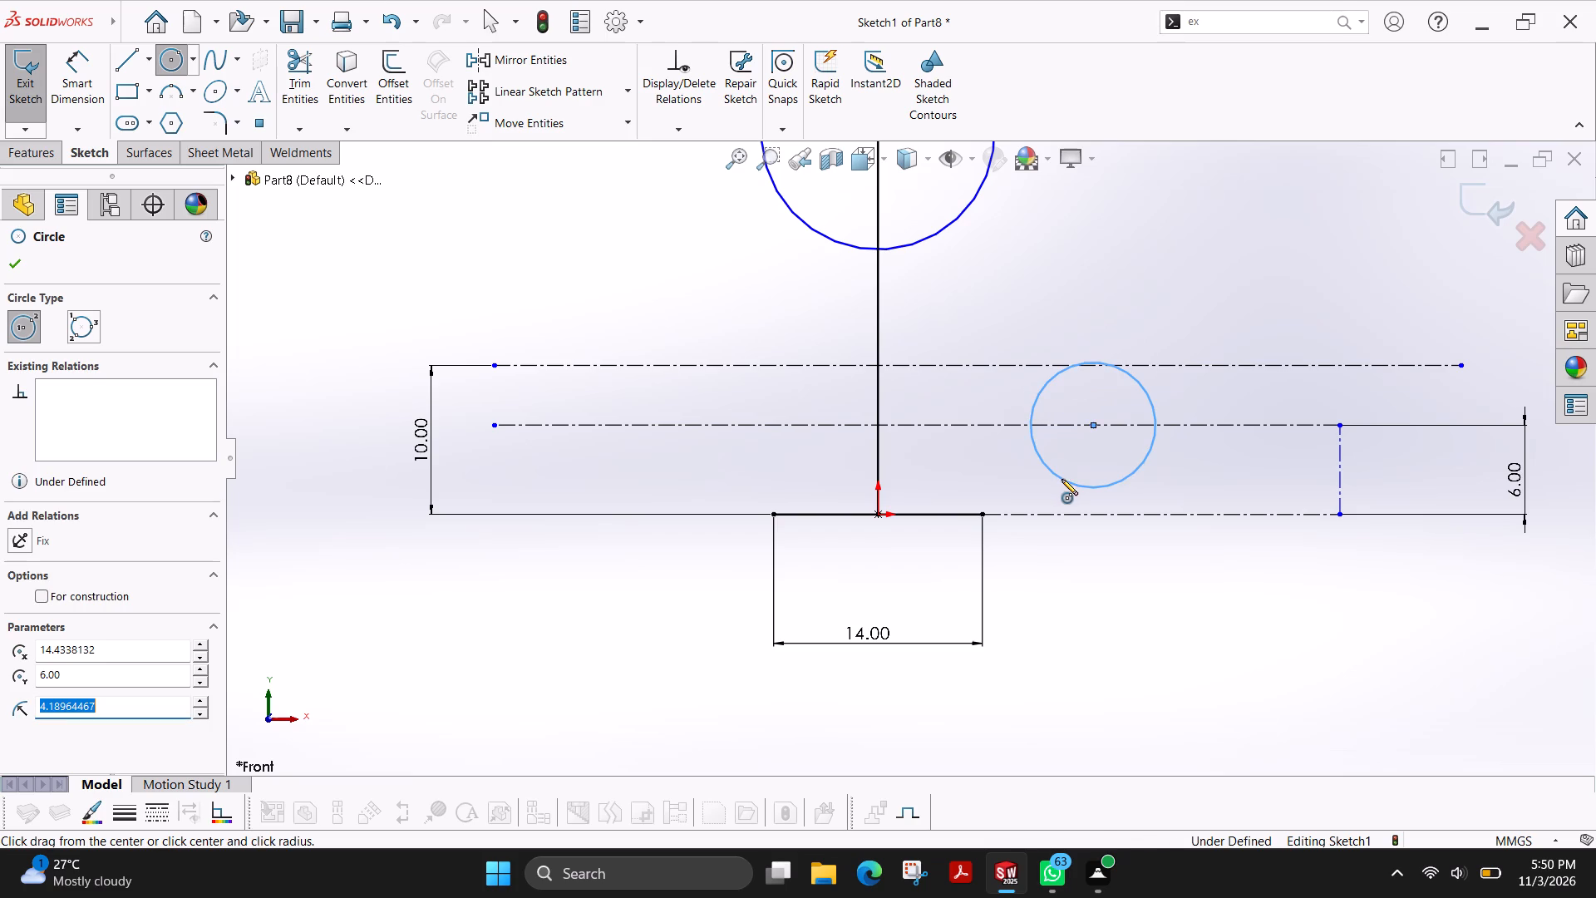
Dimension the new circle's diameter as 8 mm.
click(65, 88)
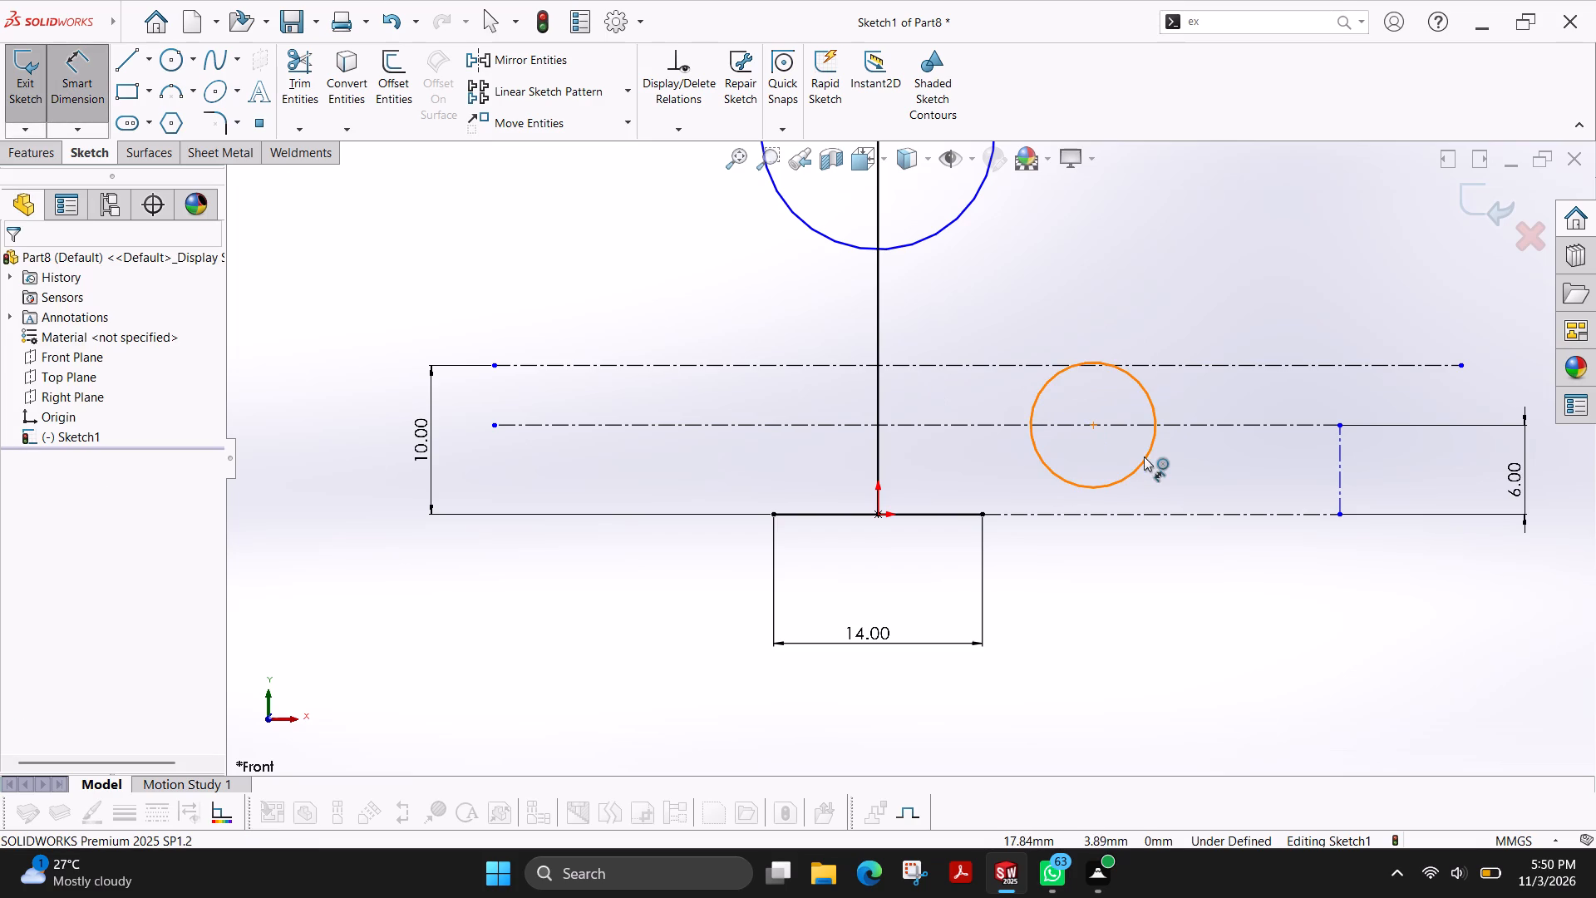
click(1144, 456)
click(1259, 593)
key(8)
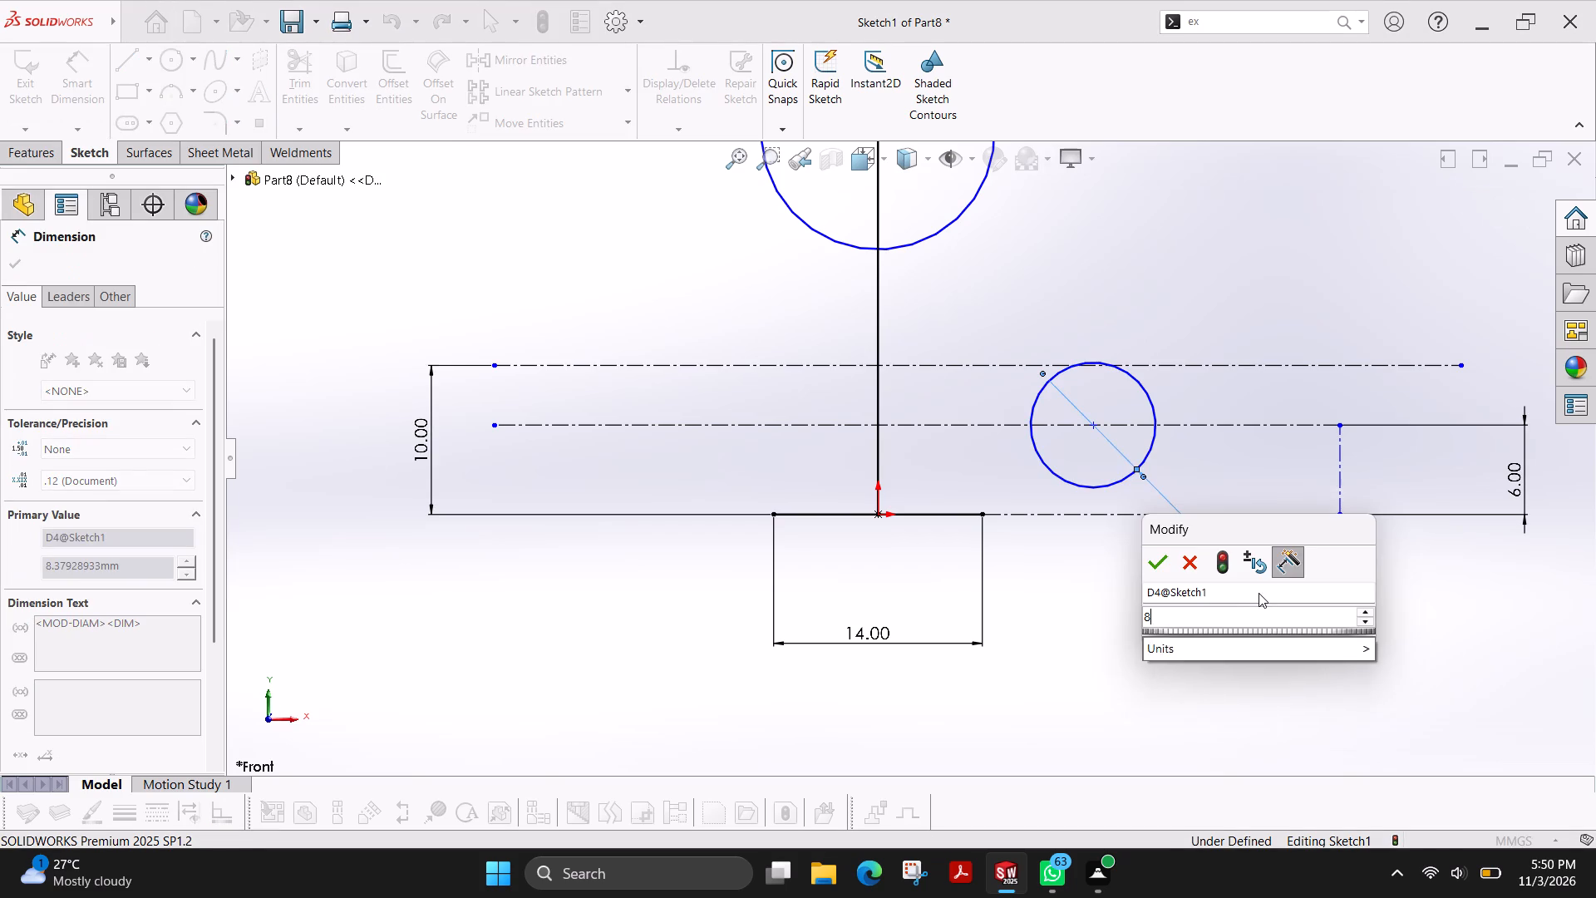
key(Return)
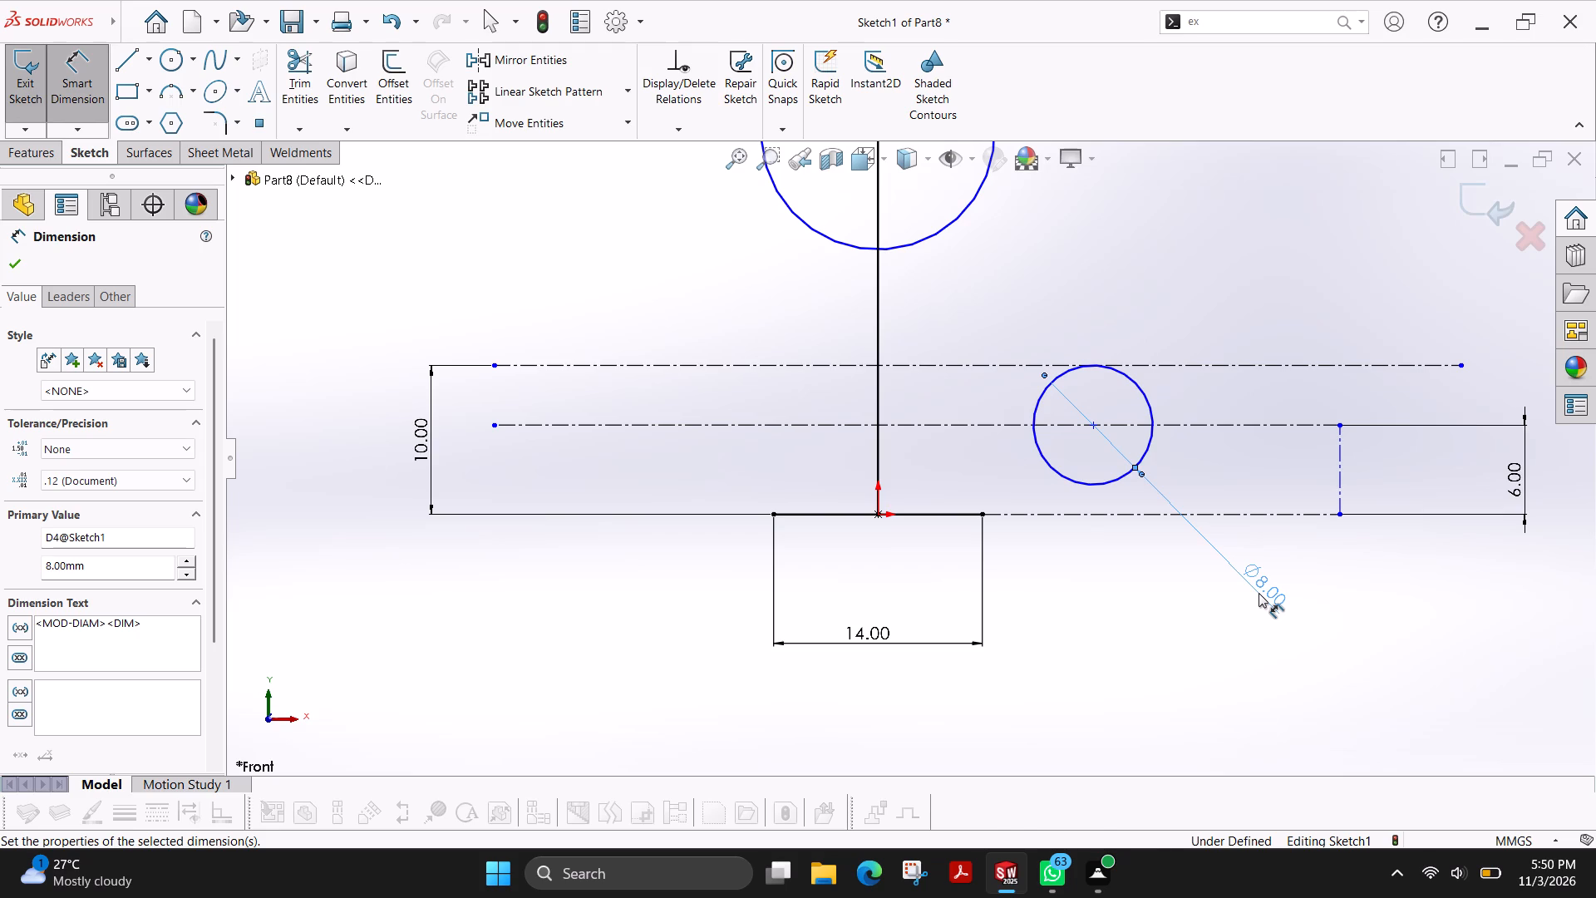
Draw a vertical line about 17 mm upward from the right end of the 14 mm base line.
click(126, 64)
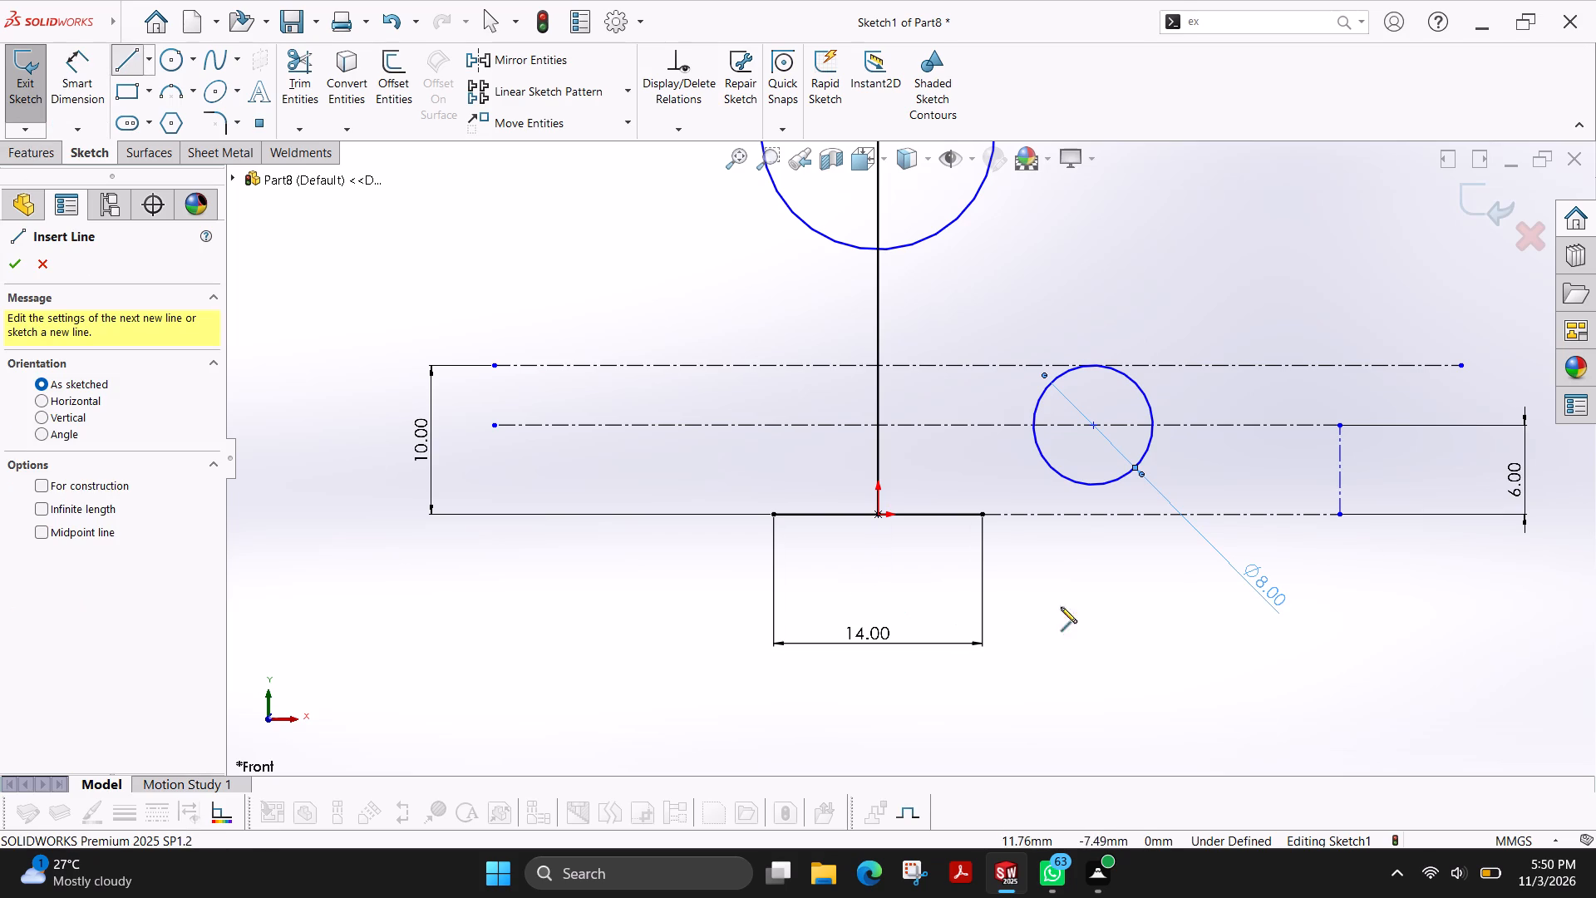
click(983, 515)
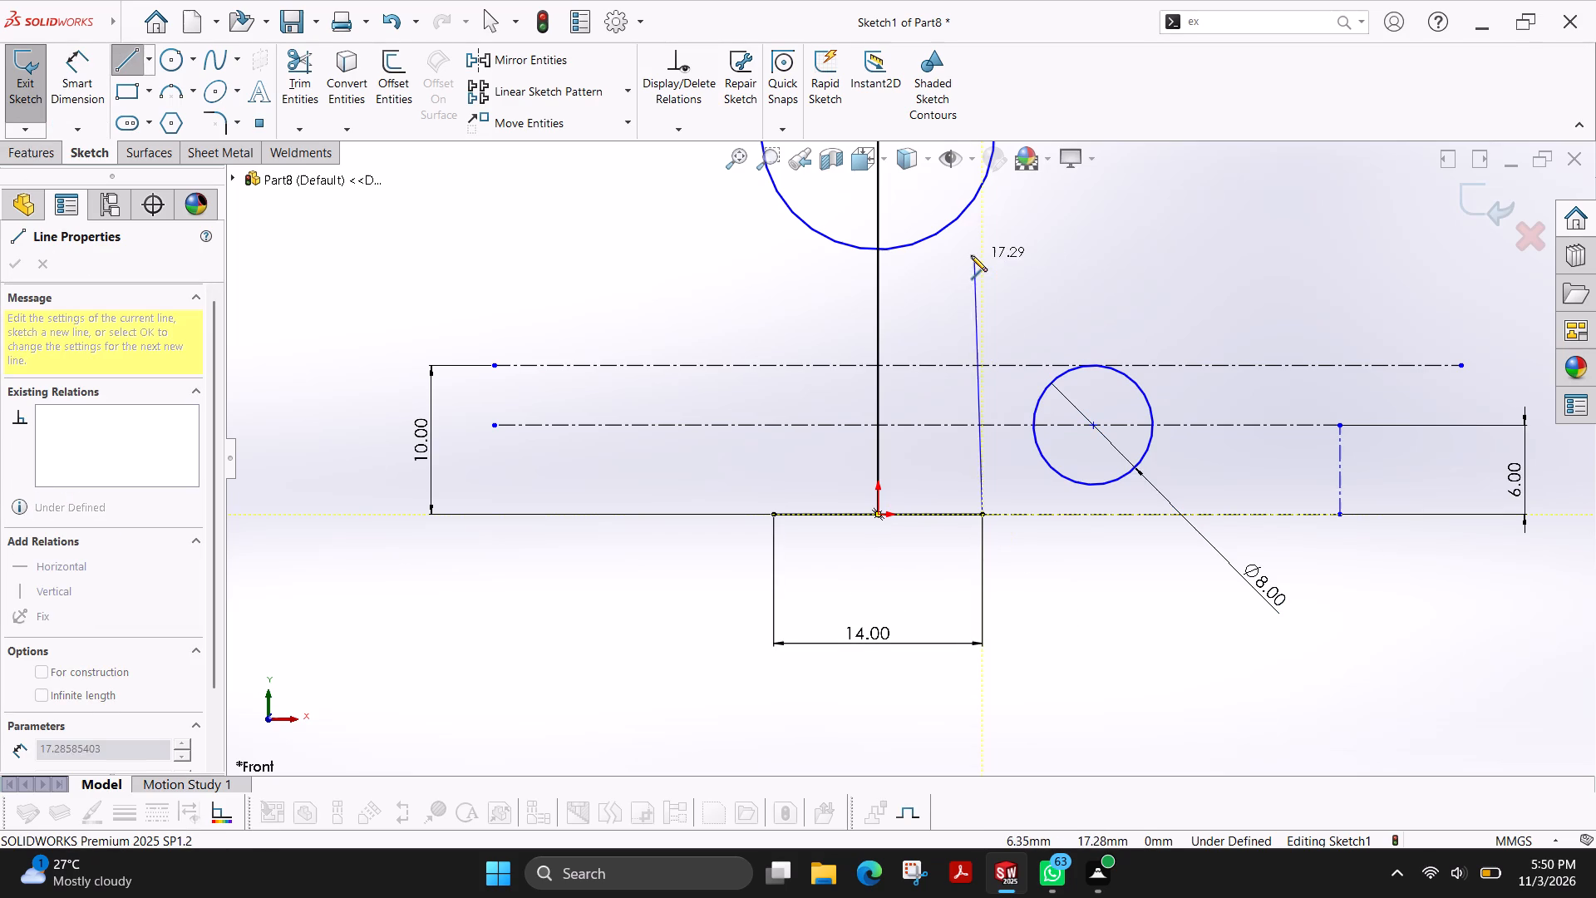
click(982, 257)
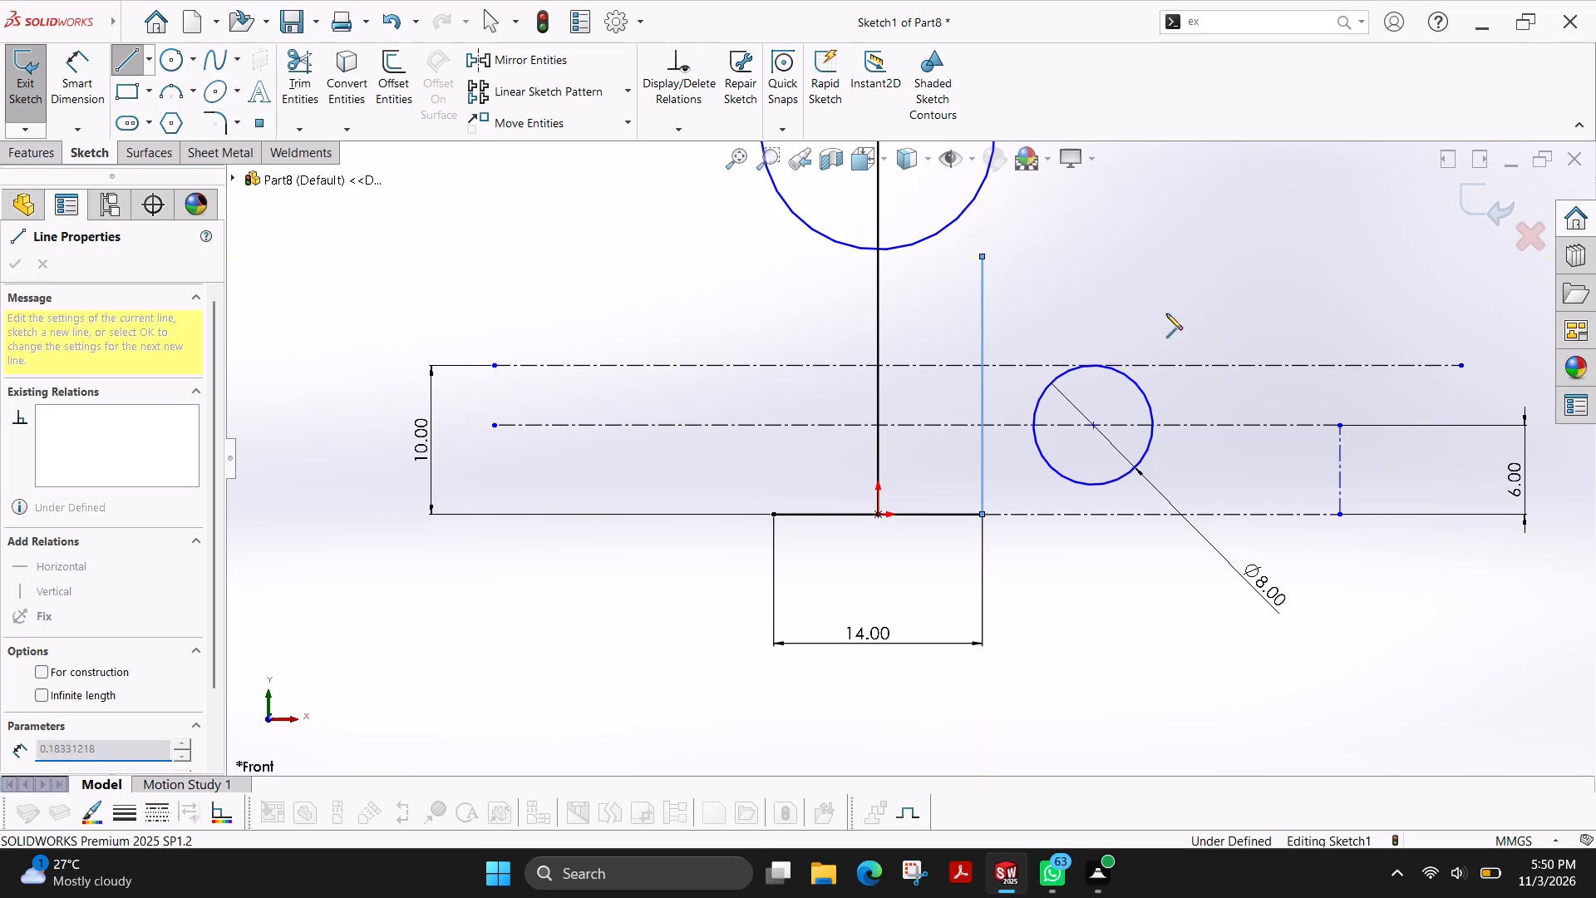
key(Escape)
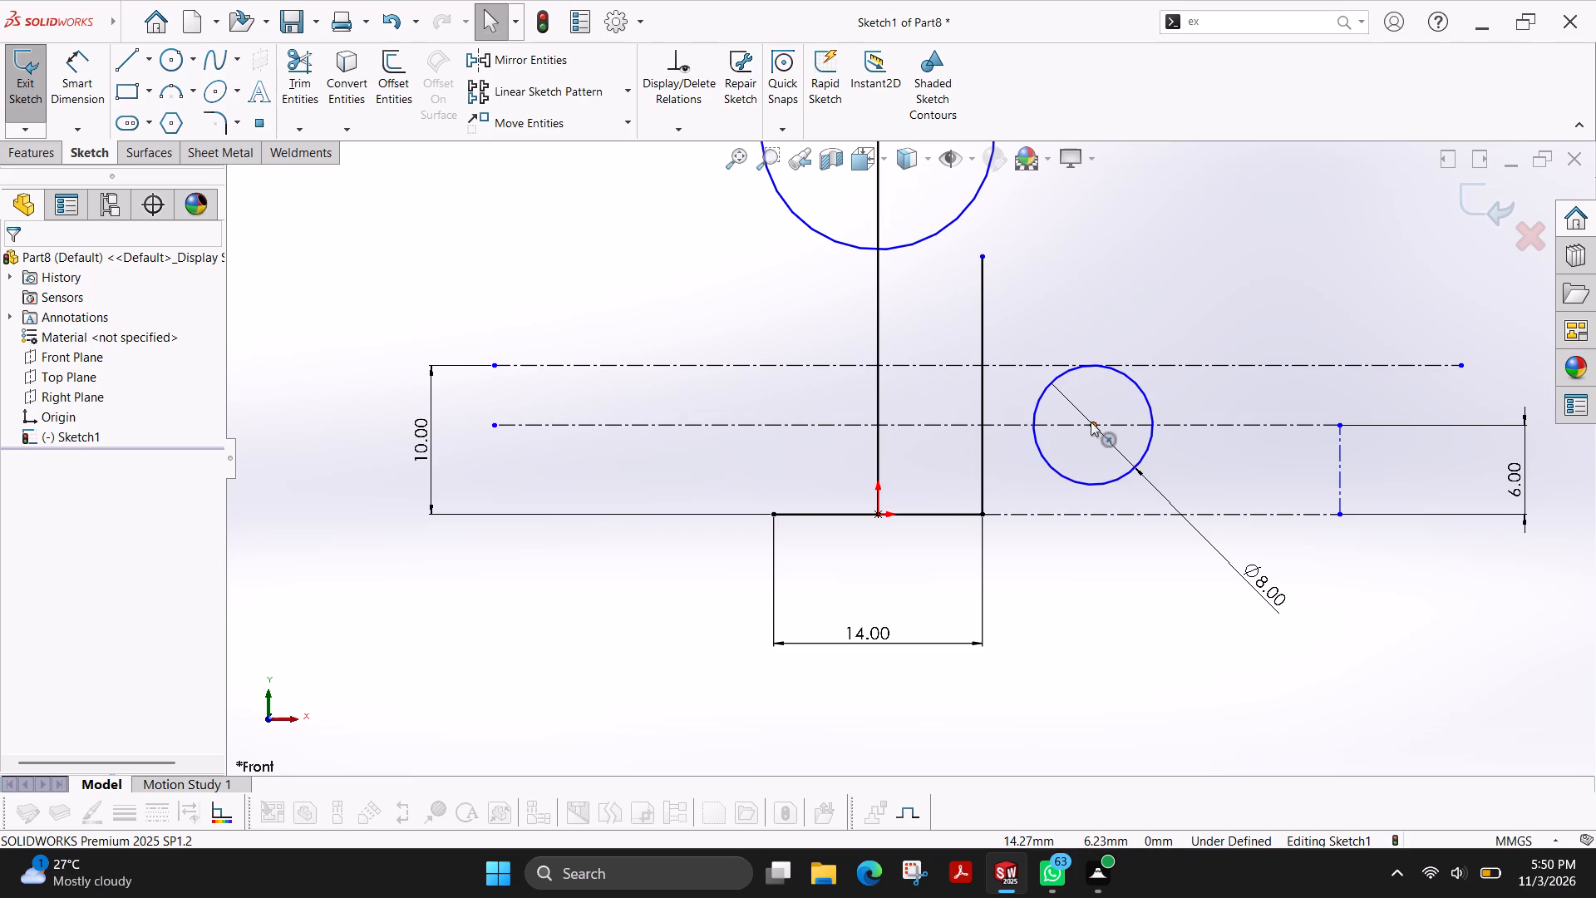
Draw two tangent lines on the 8 mm circle: about 8 mm rightward from its bottom point and about 6.8 mm upward from its left point.
click(130, 62)
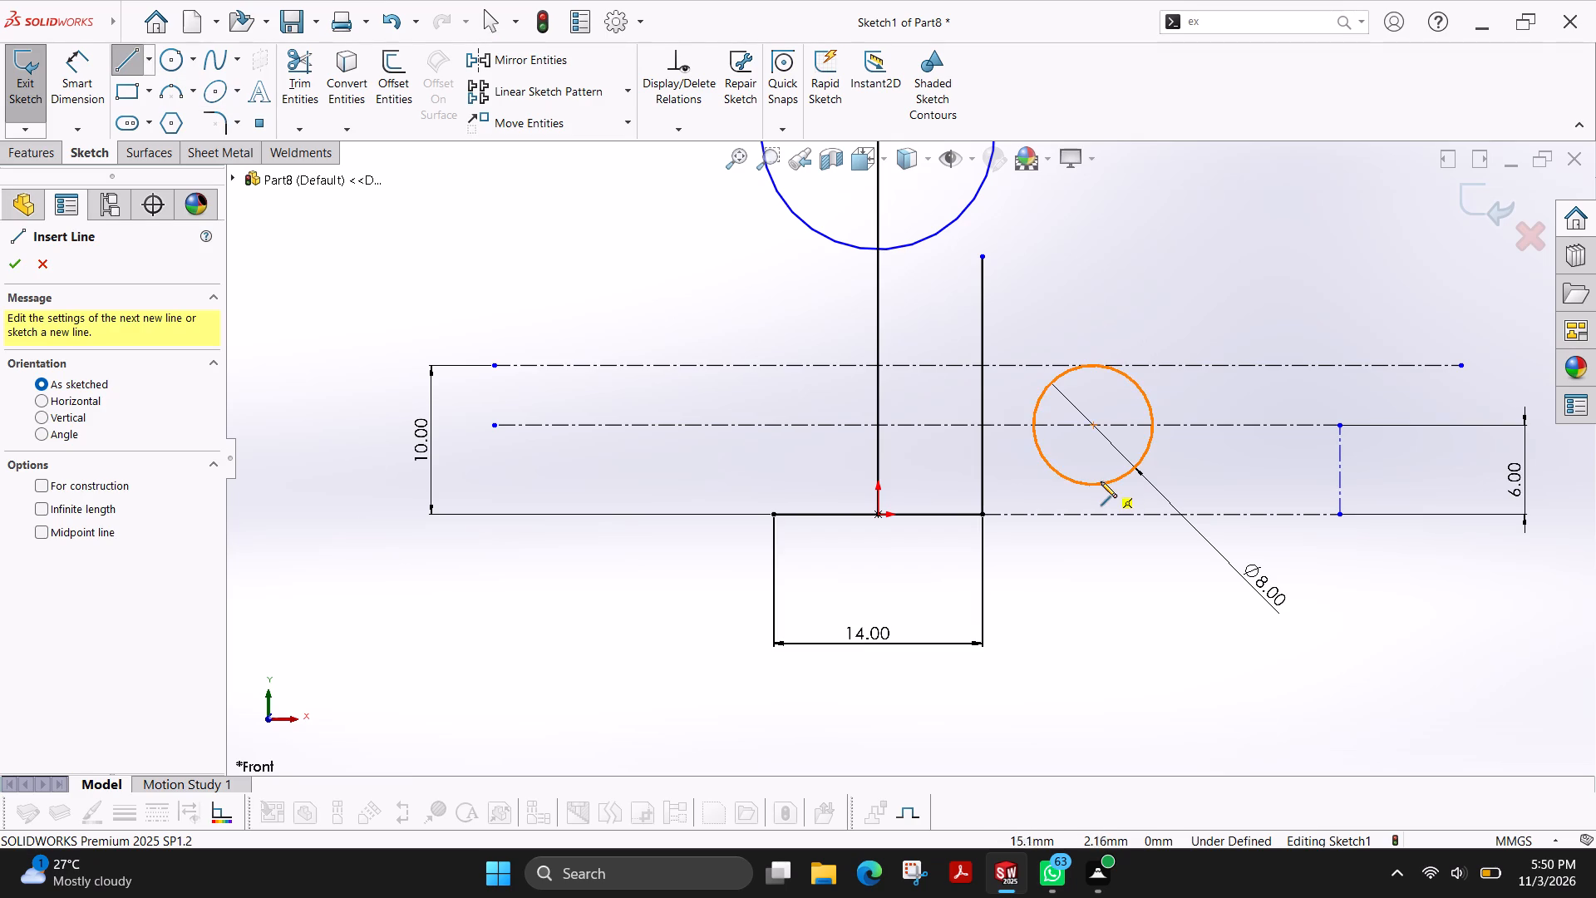
click(1093, 483)
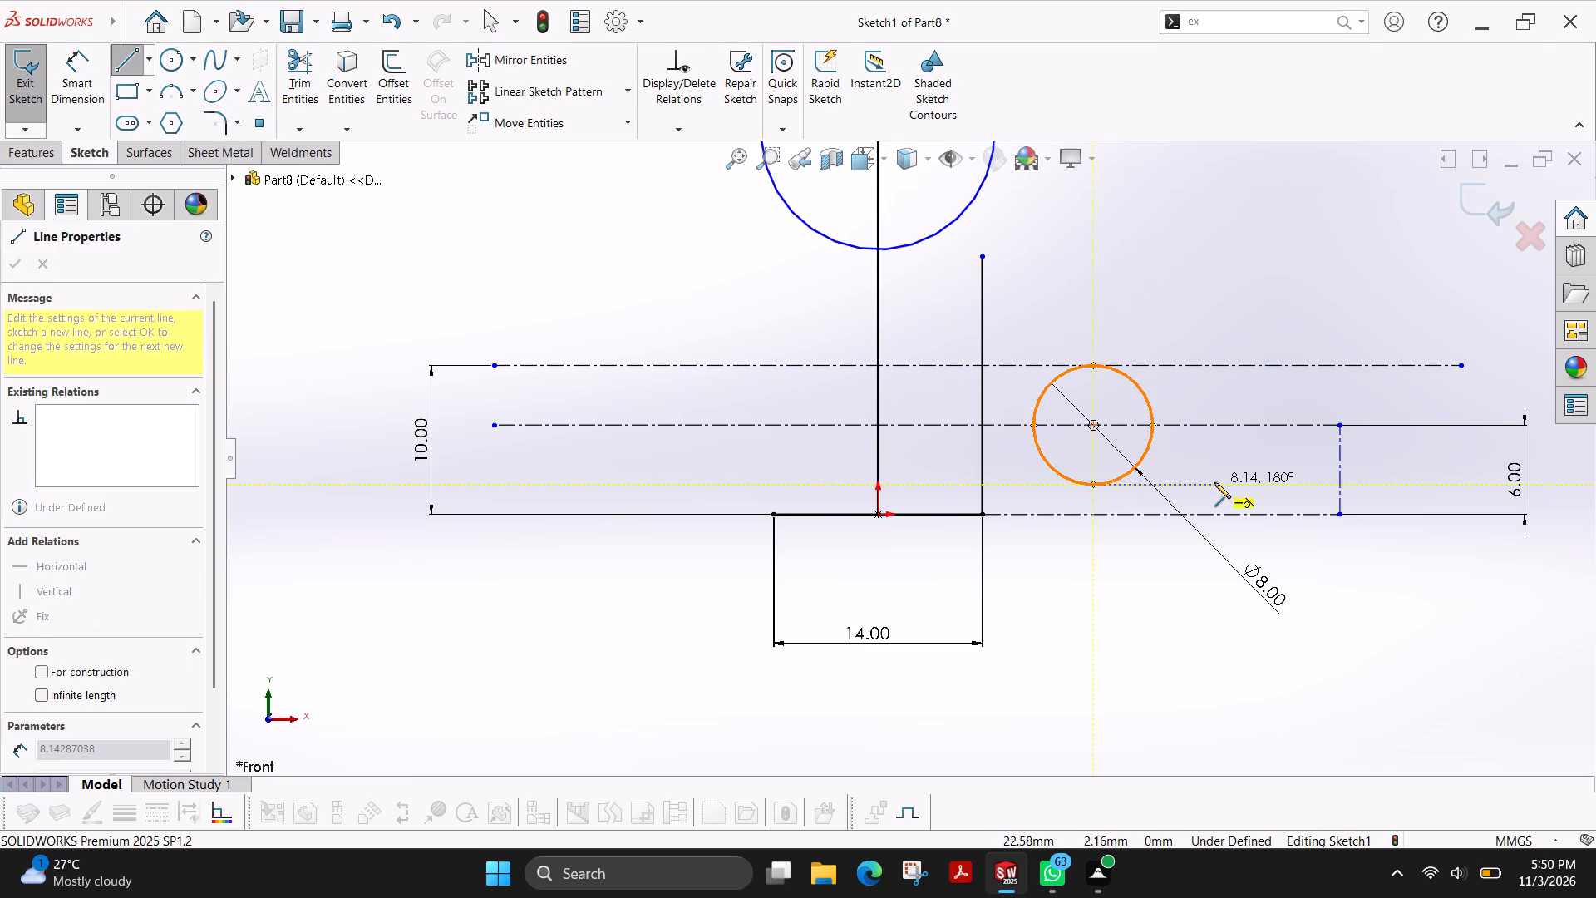
click(1214, 482)
key(Escape)
key(l)
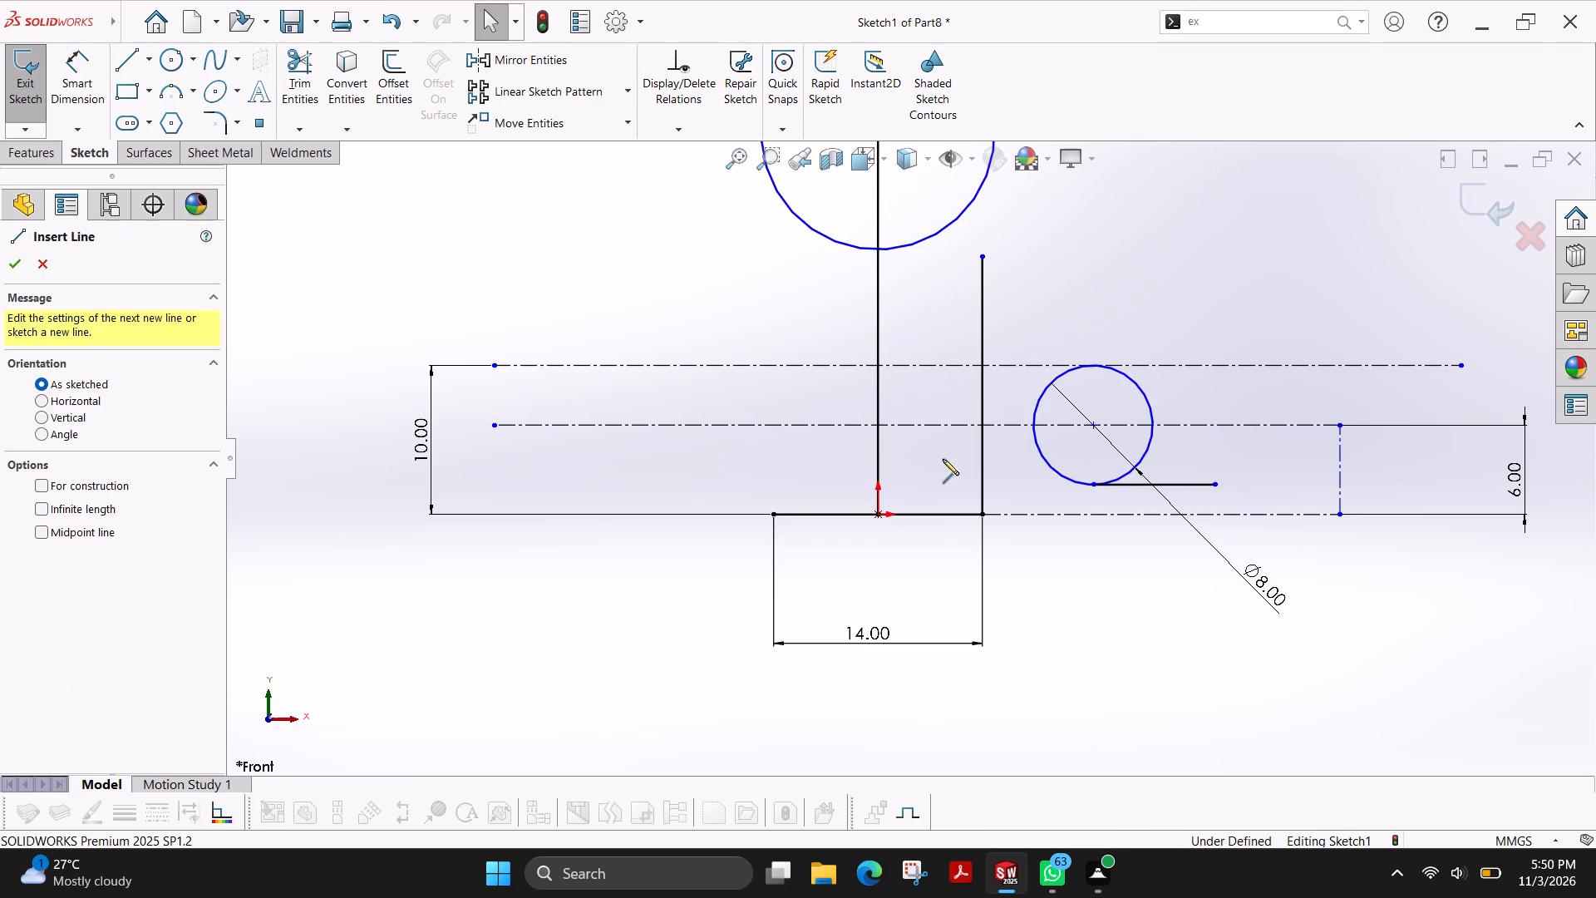
click(1033, 425)
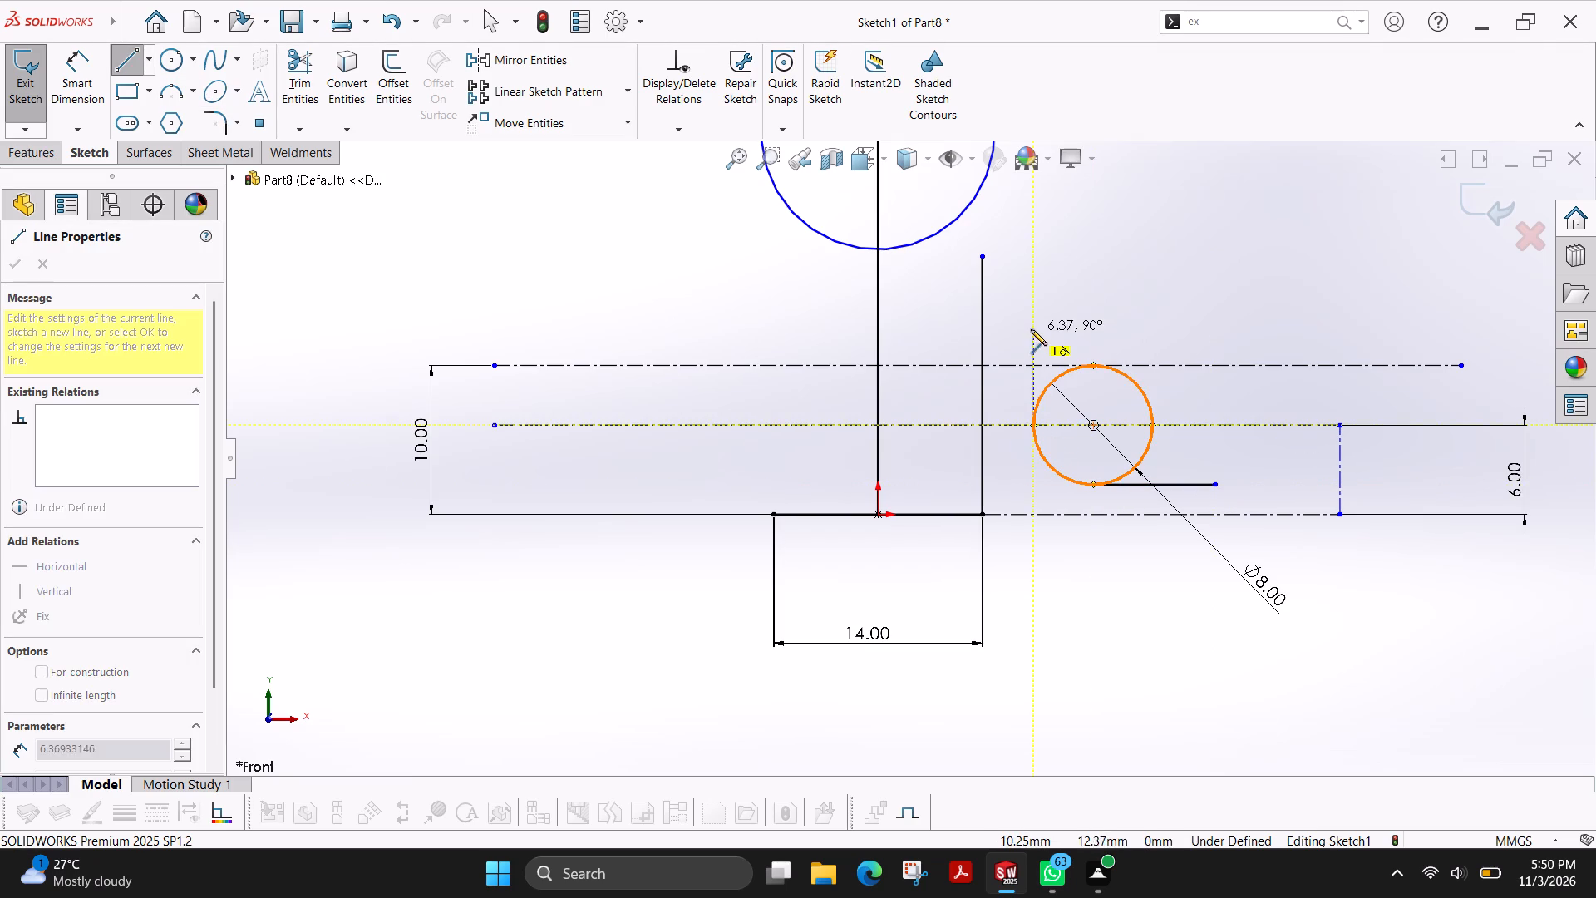
click(1031, 324)
key(Escape)
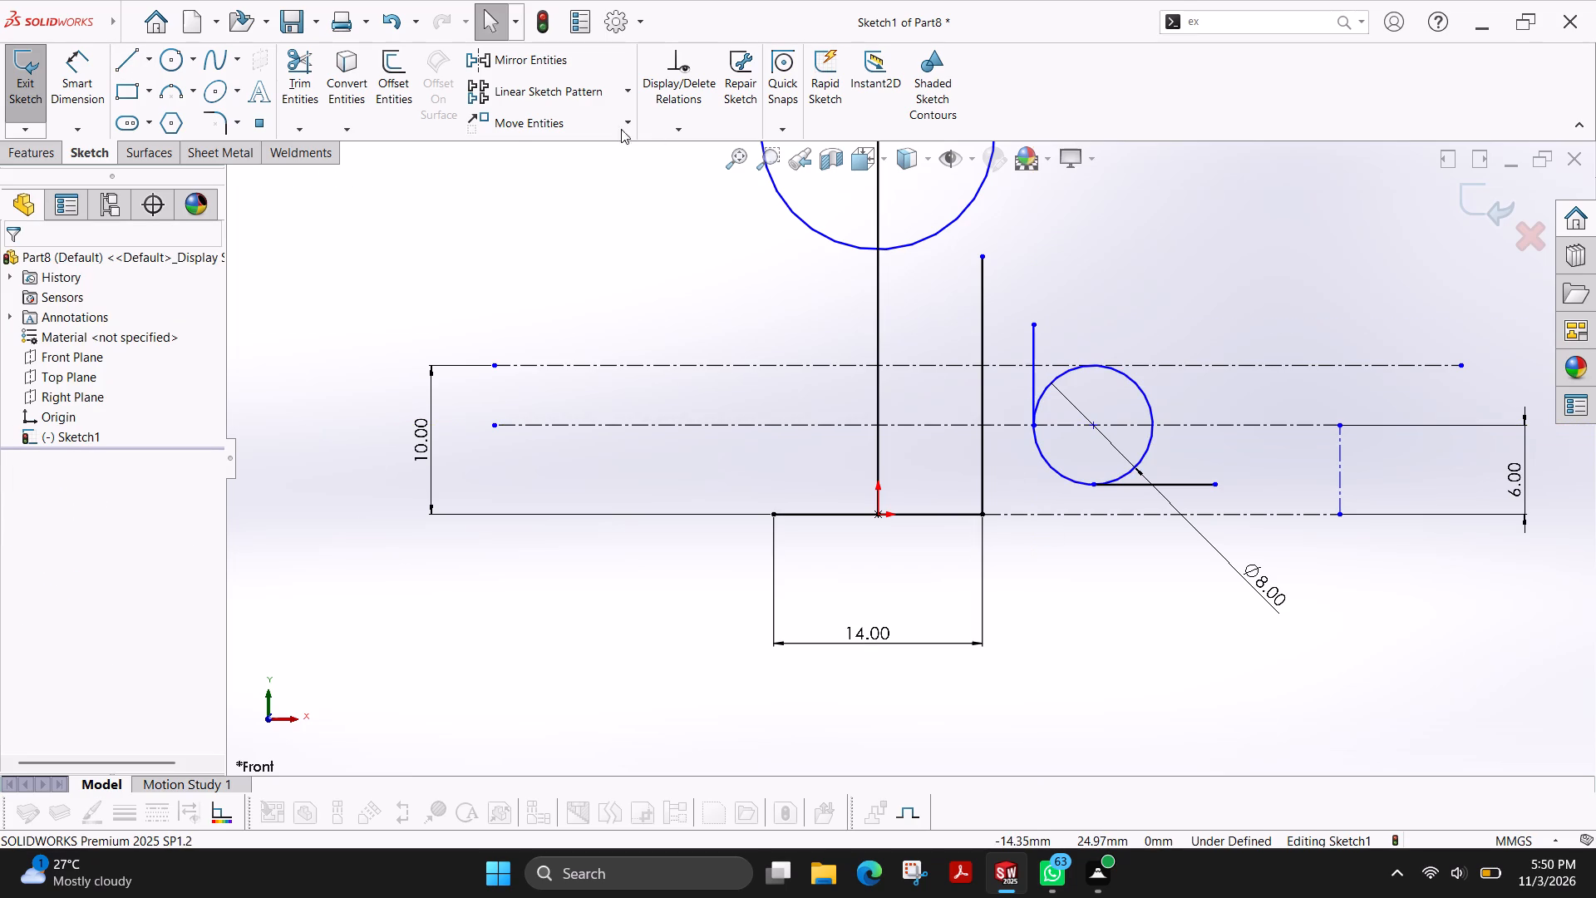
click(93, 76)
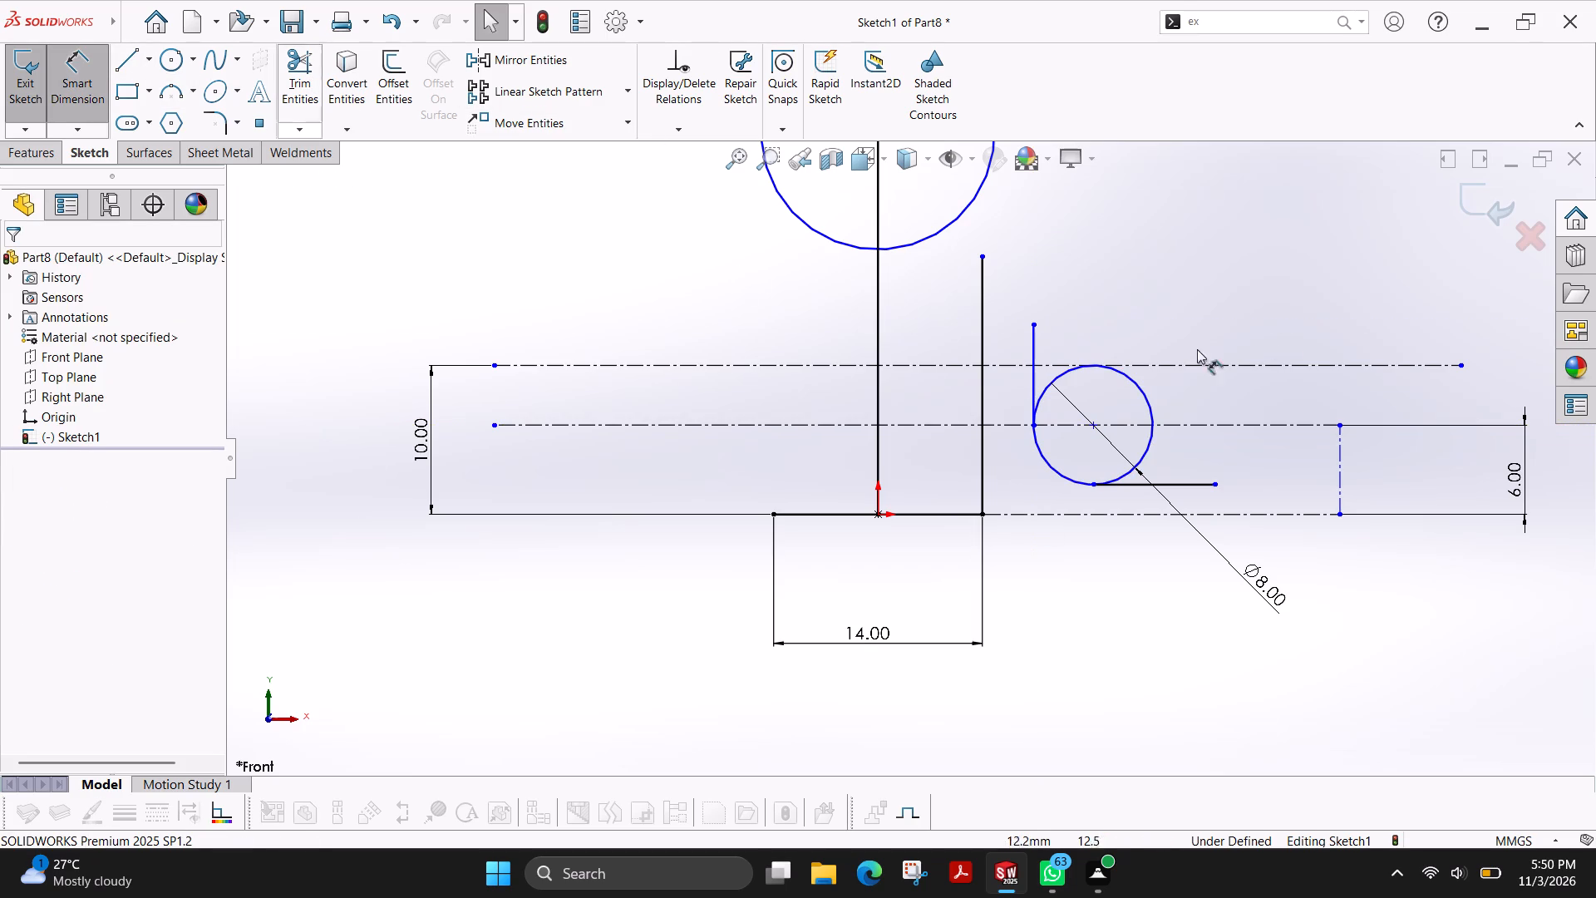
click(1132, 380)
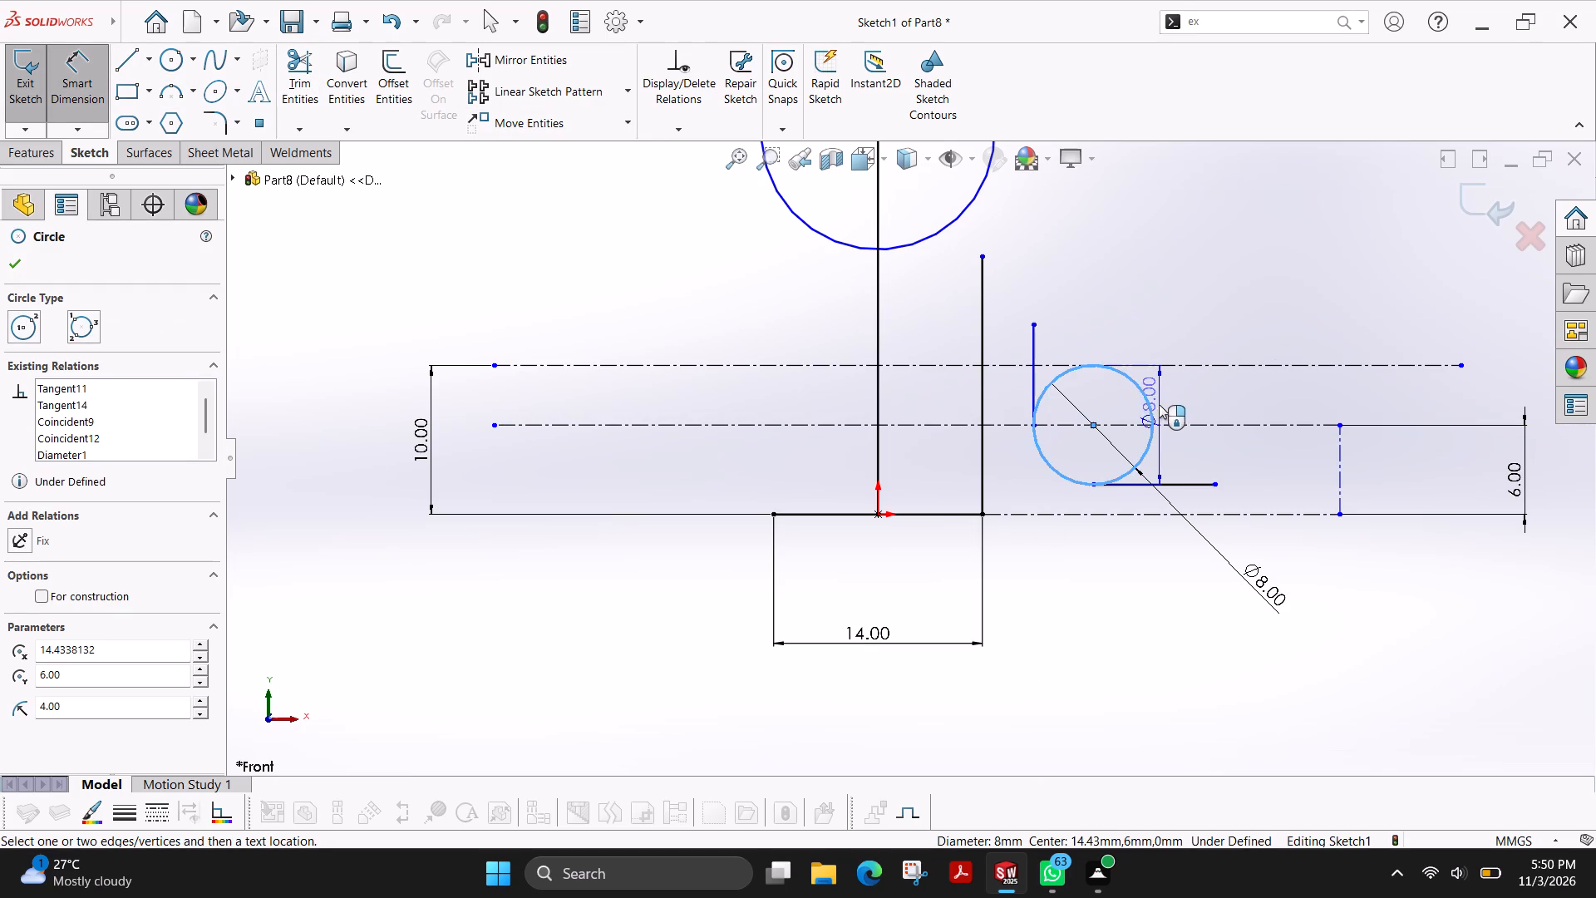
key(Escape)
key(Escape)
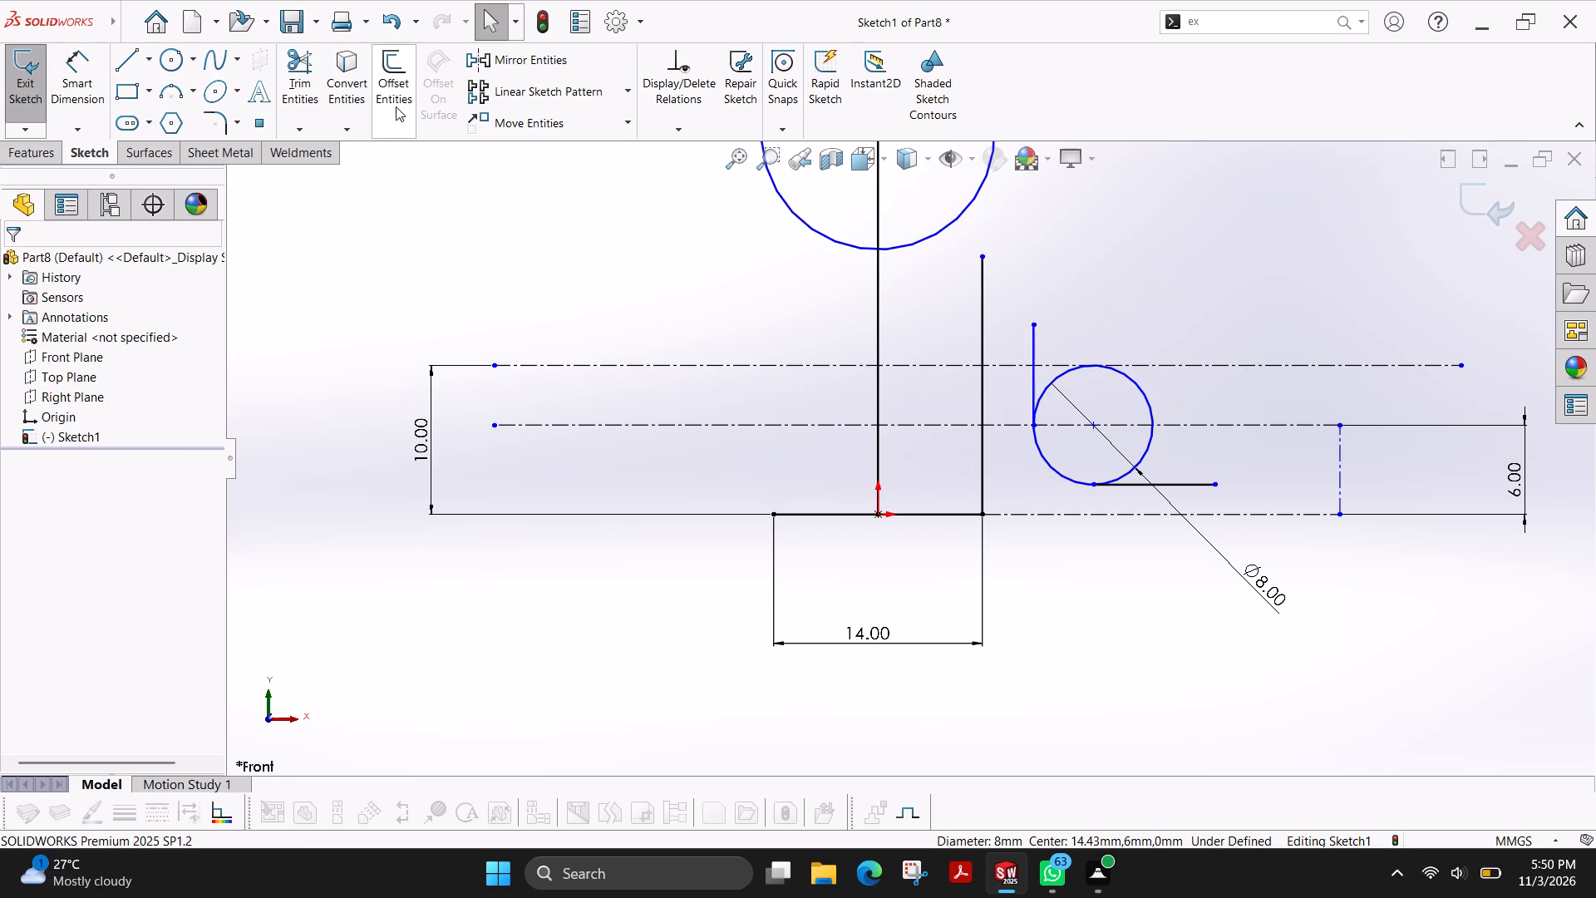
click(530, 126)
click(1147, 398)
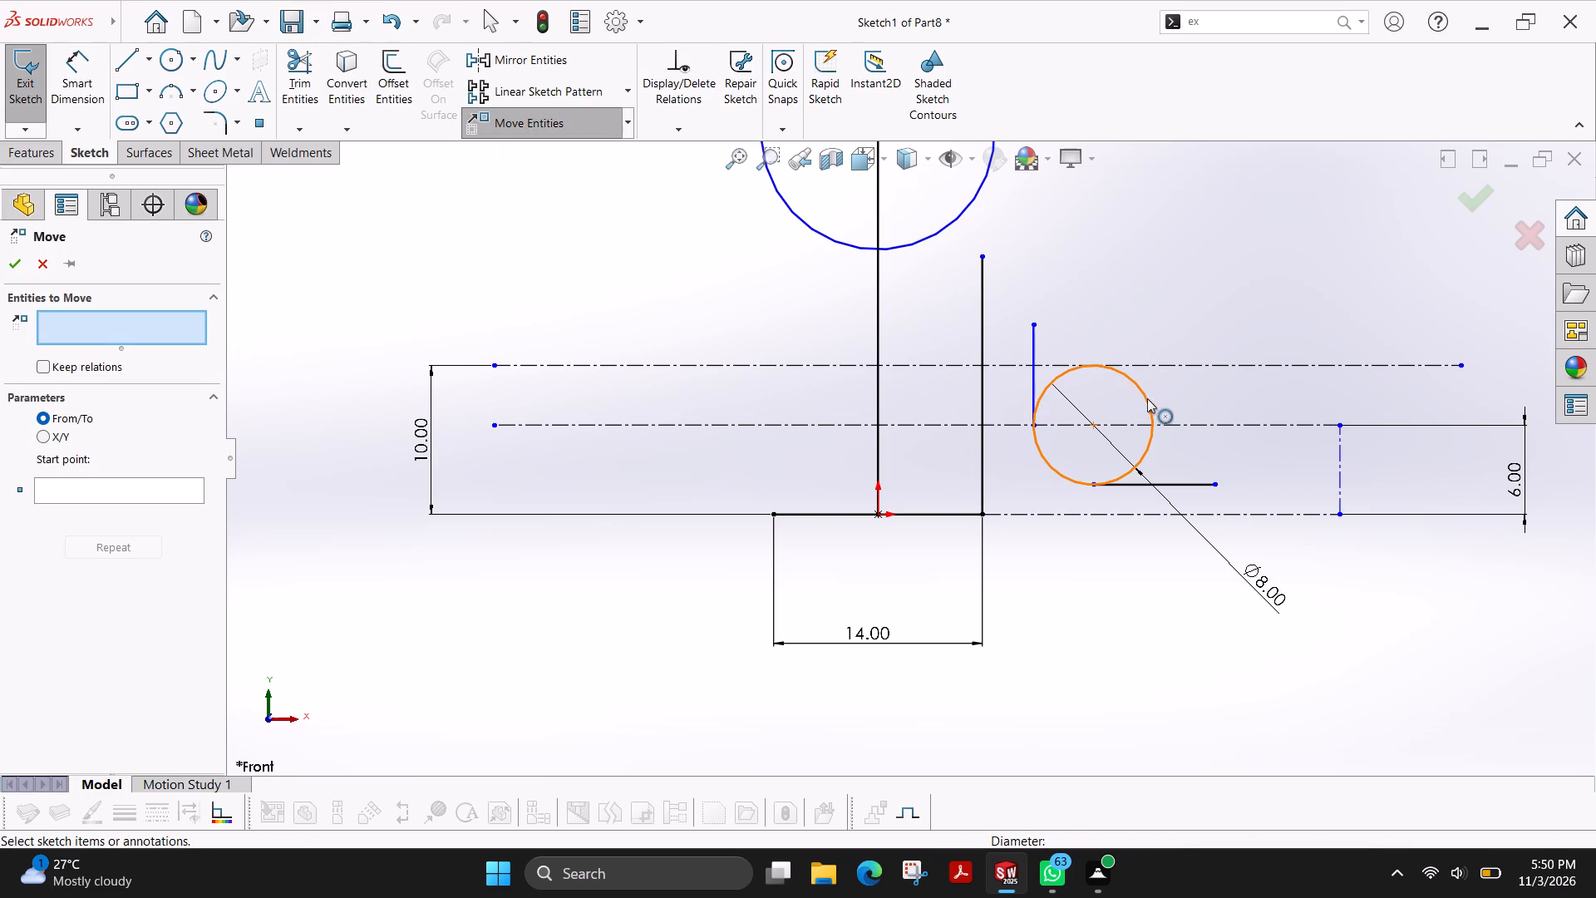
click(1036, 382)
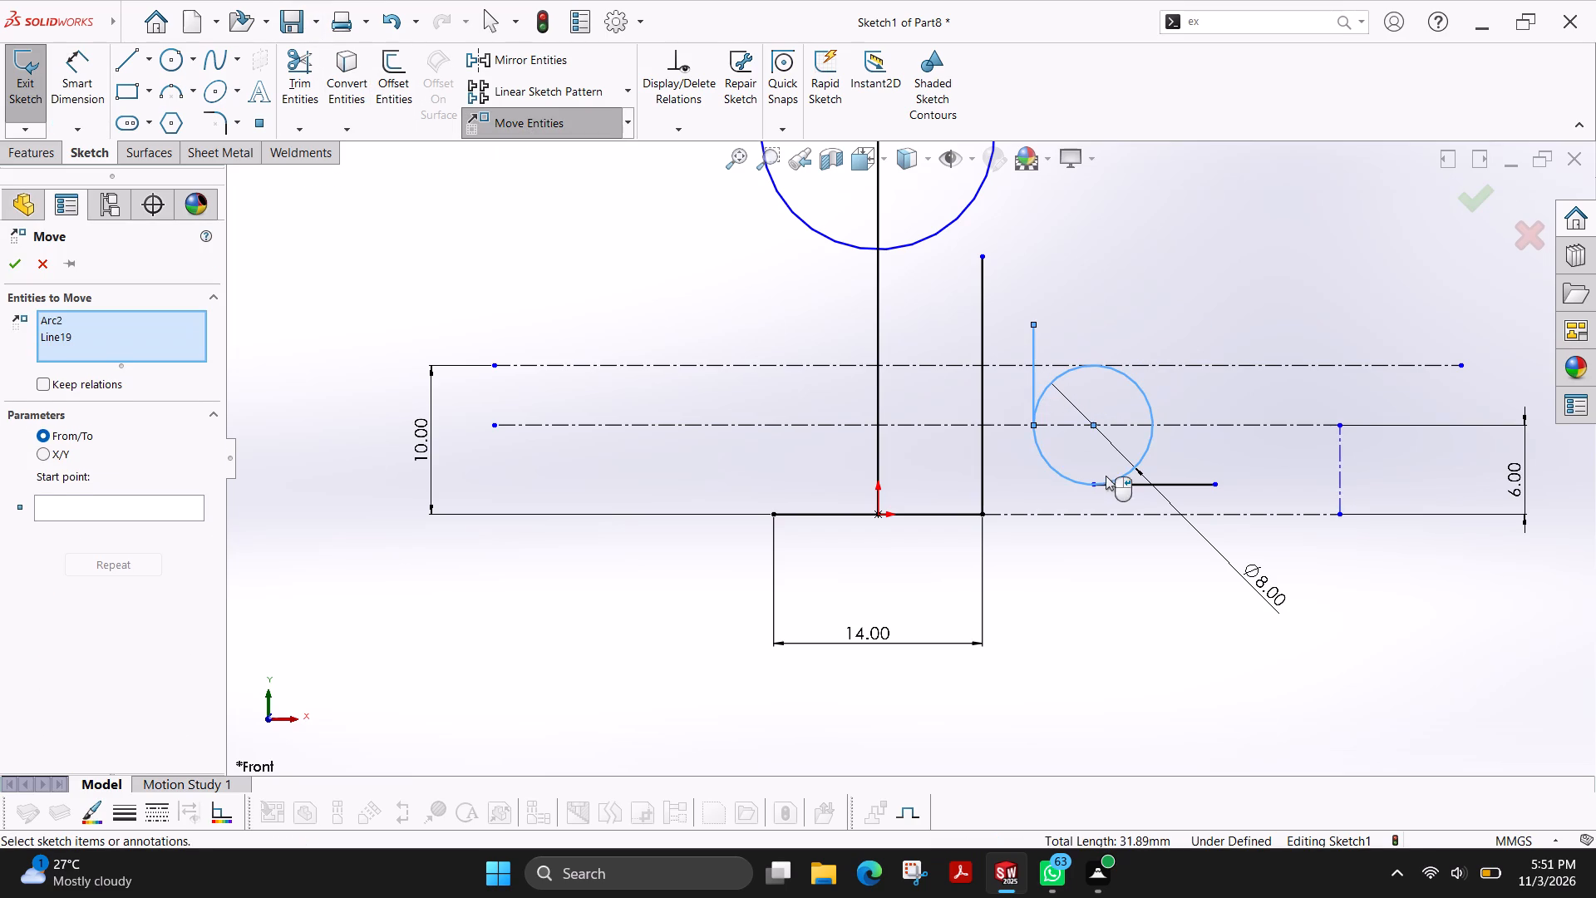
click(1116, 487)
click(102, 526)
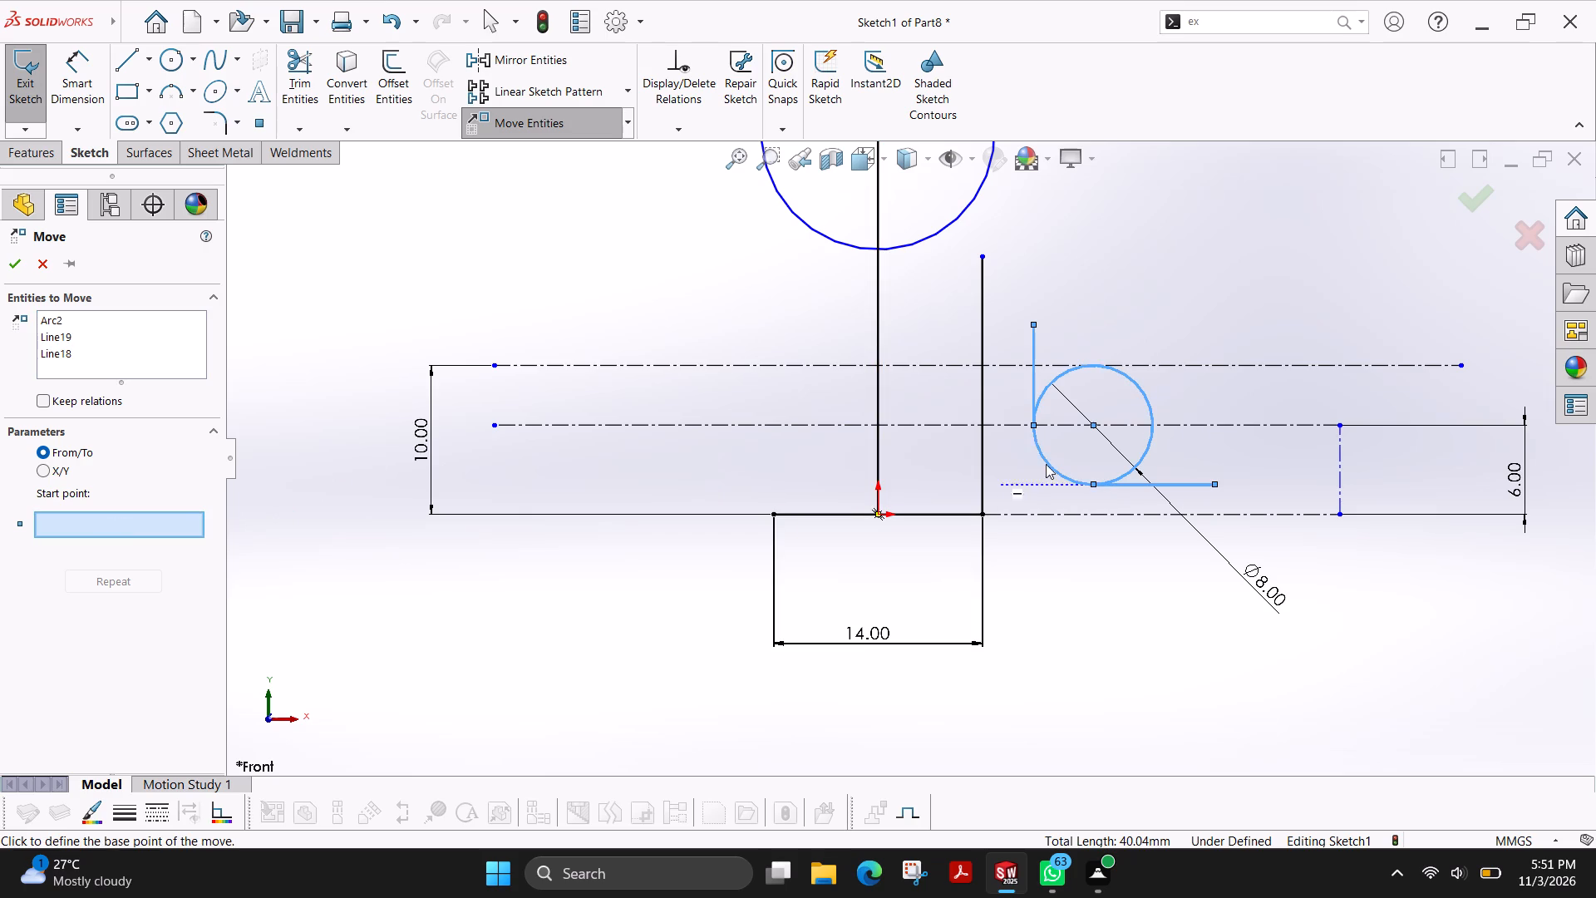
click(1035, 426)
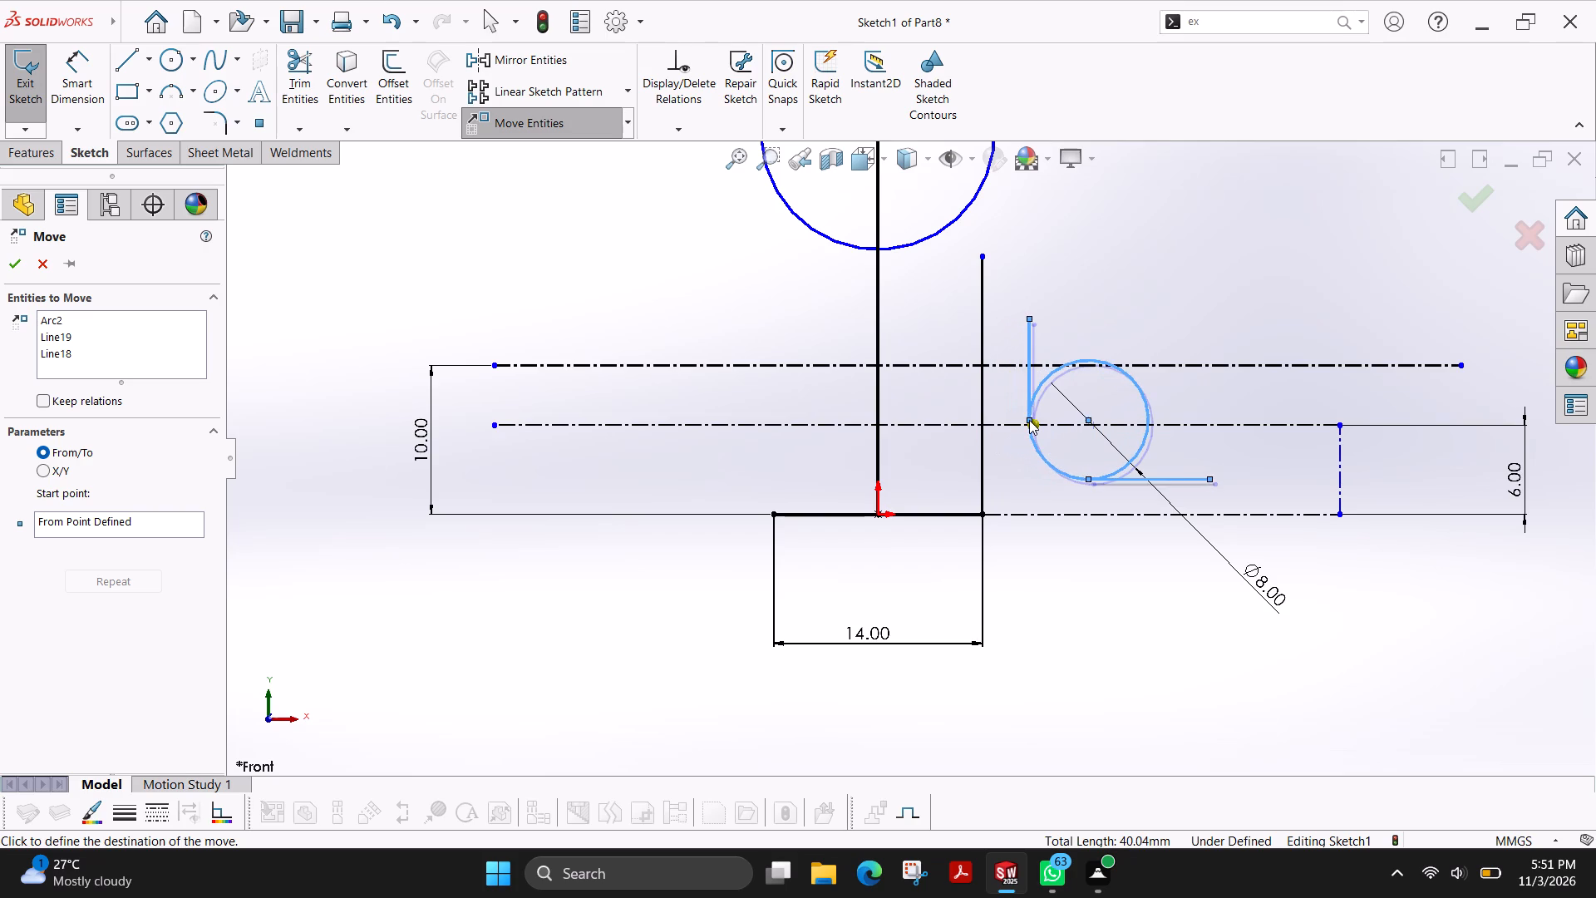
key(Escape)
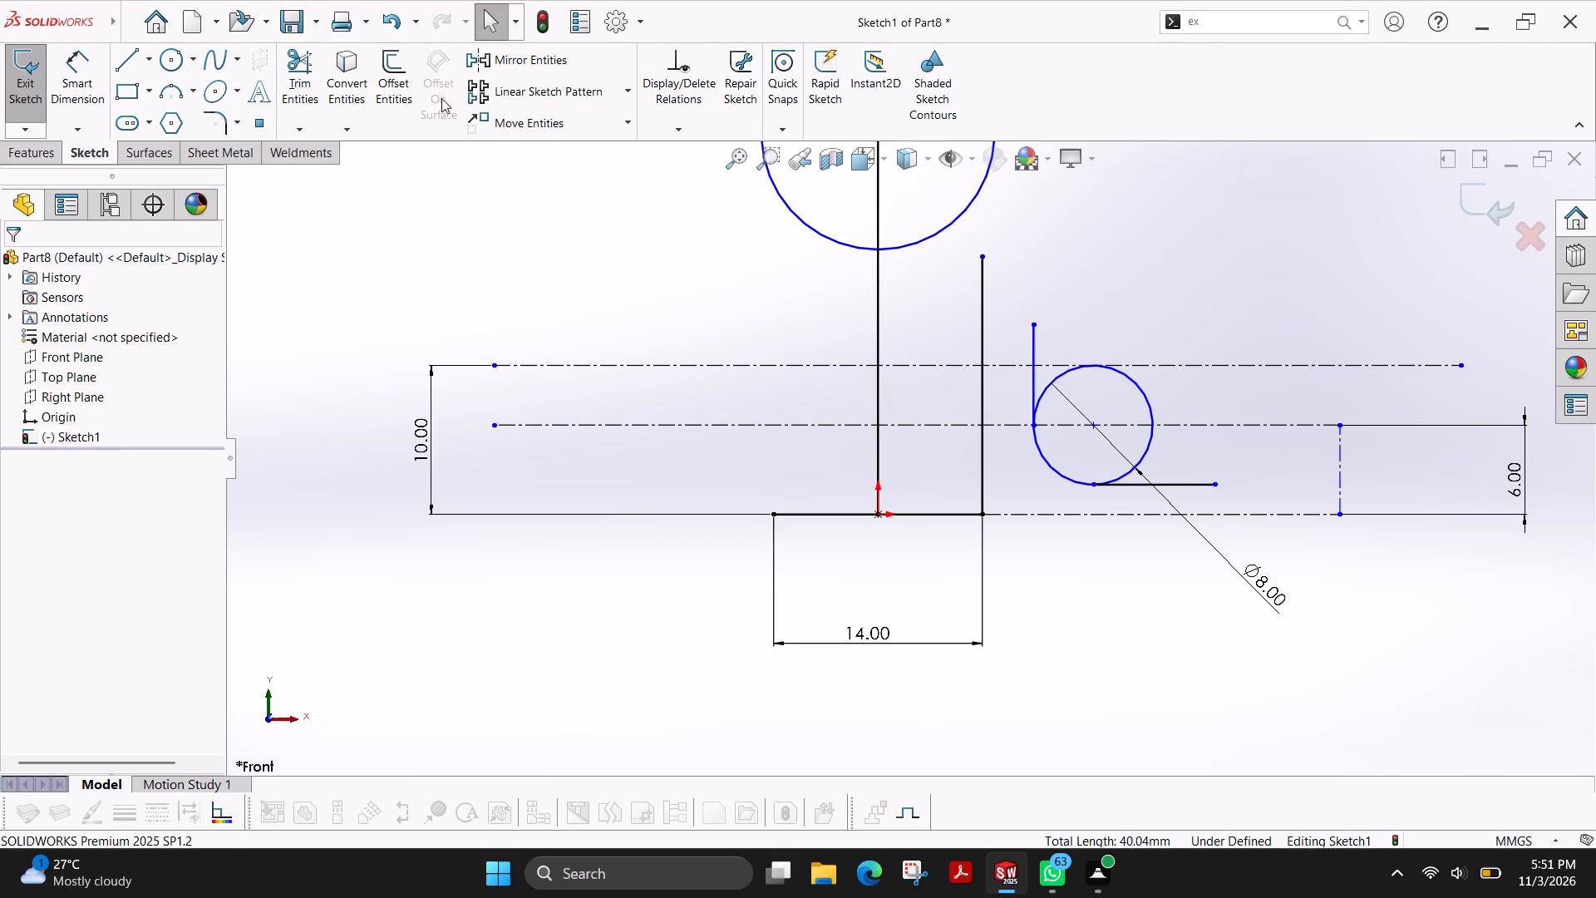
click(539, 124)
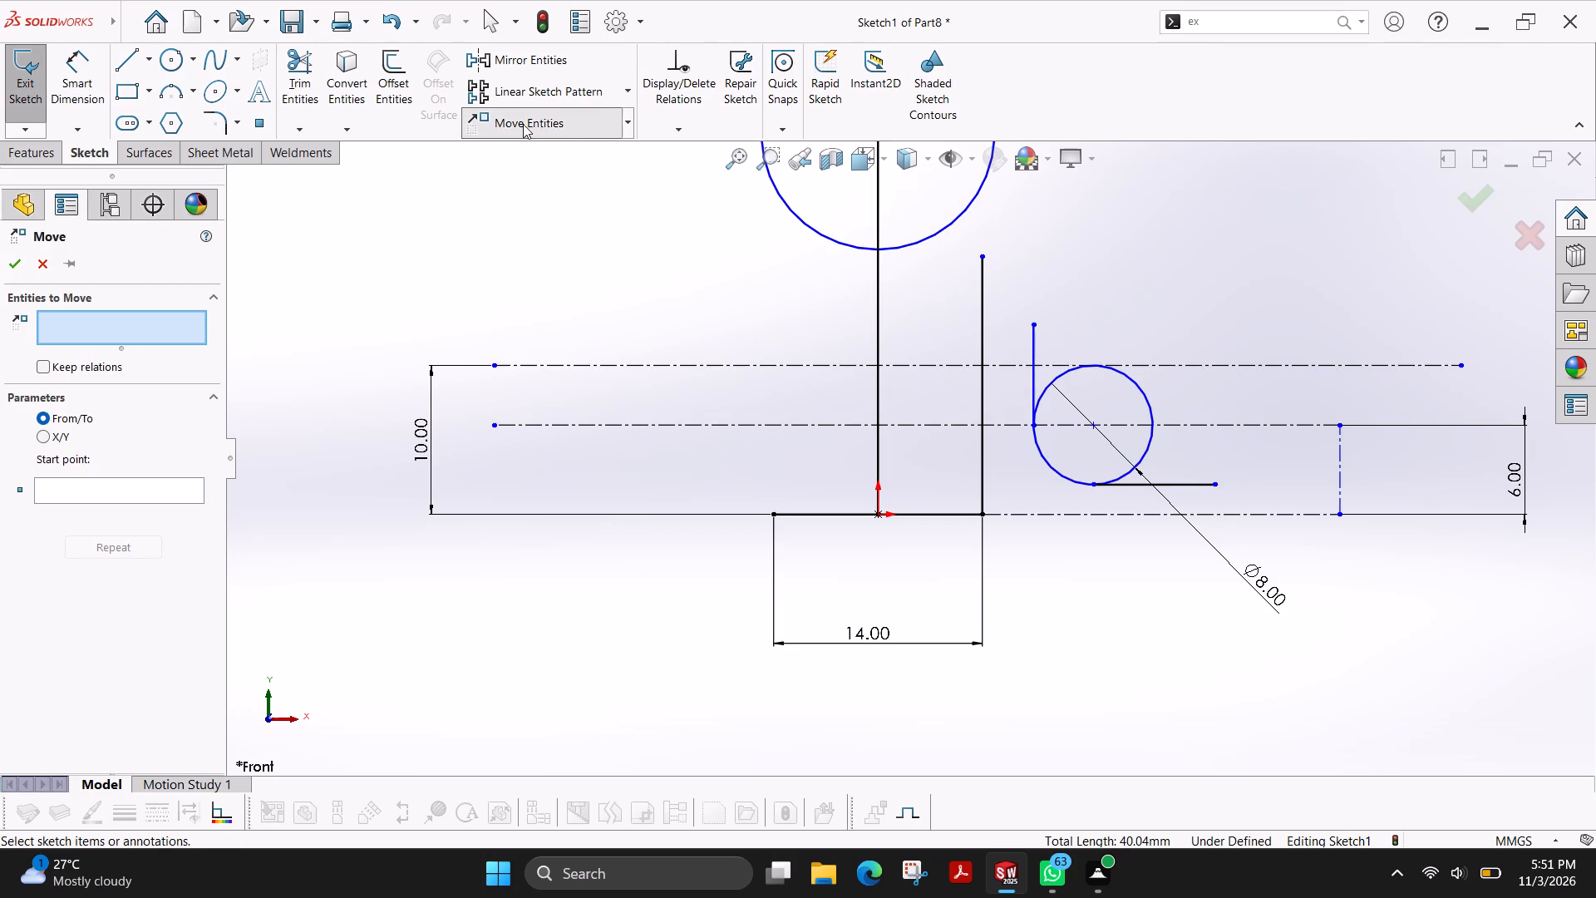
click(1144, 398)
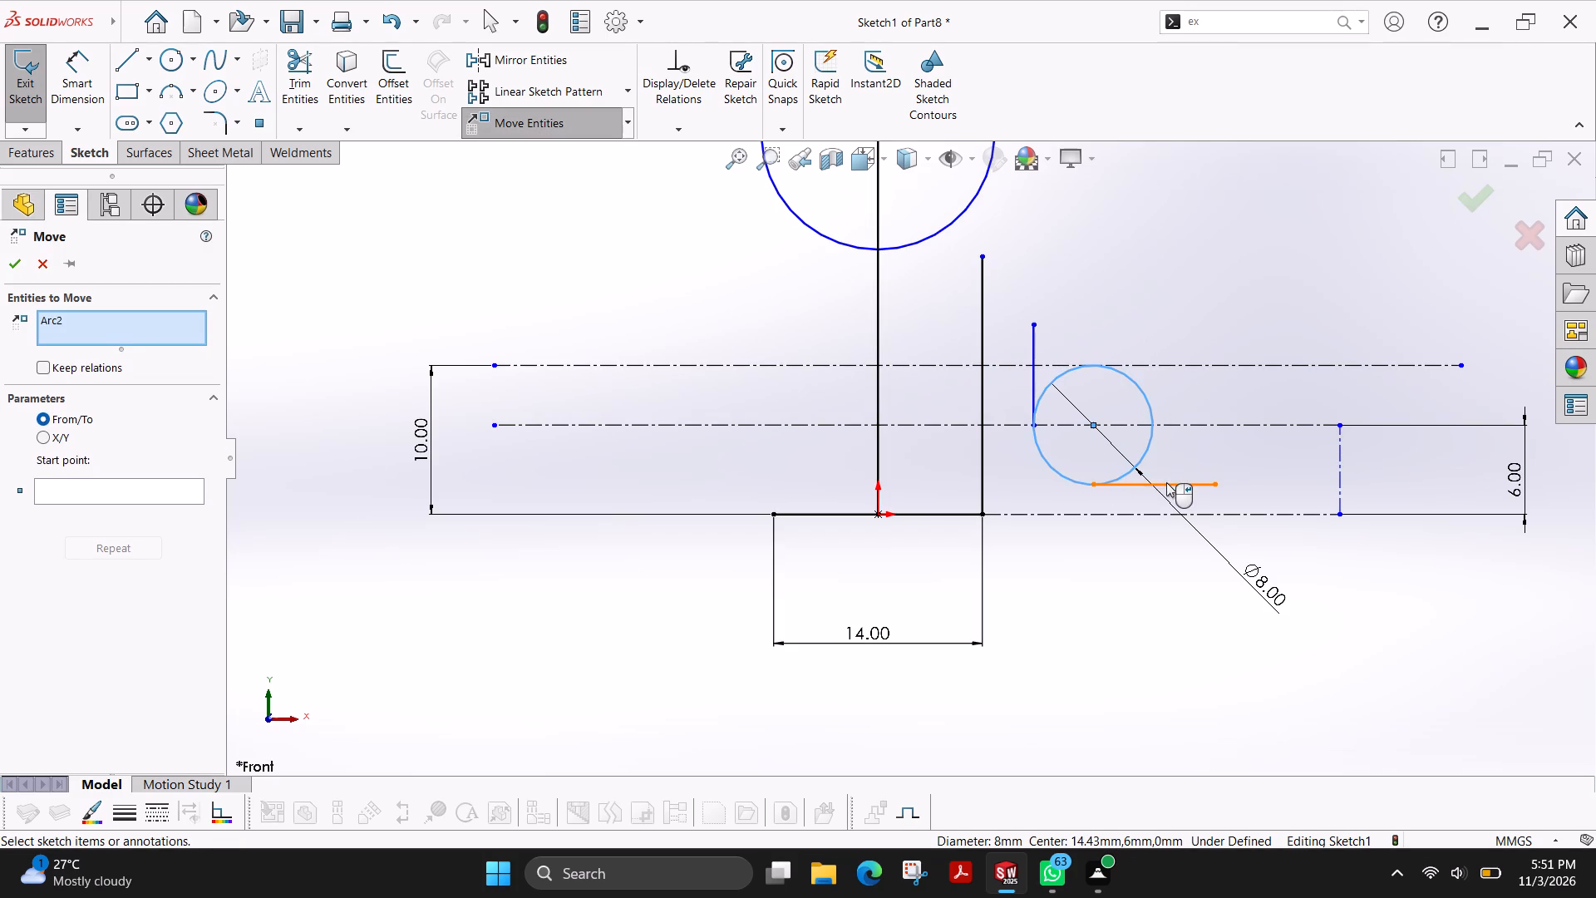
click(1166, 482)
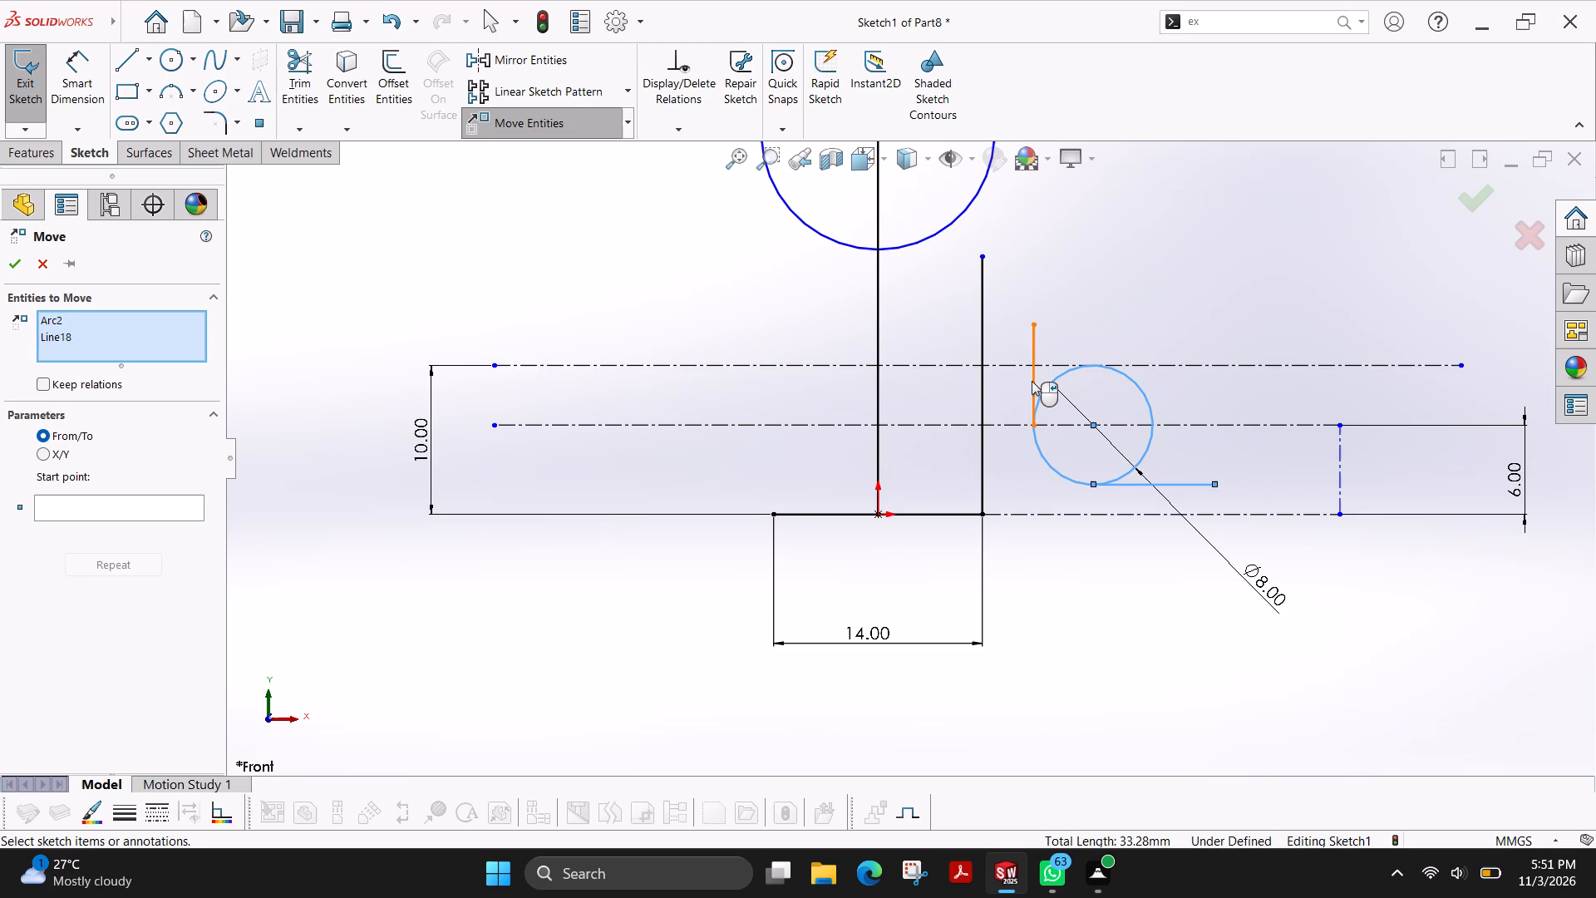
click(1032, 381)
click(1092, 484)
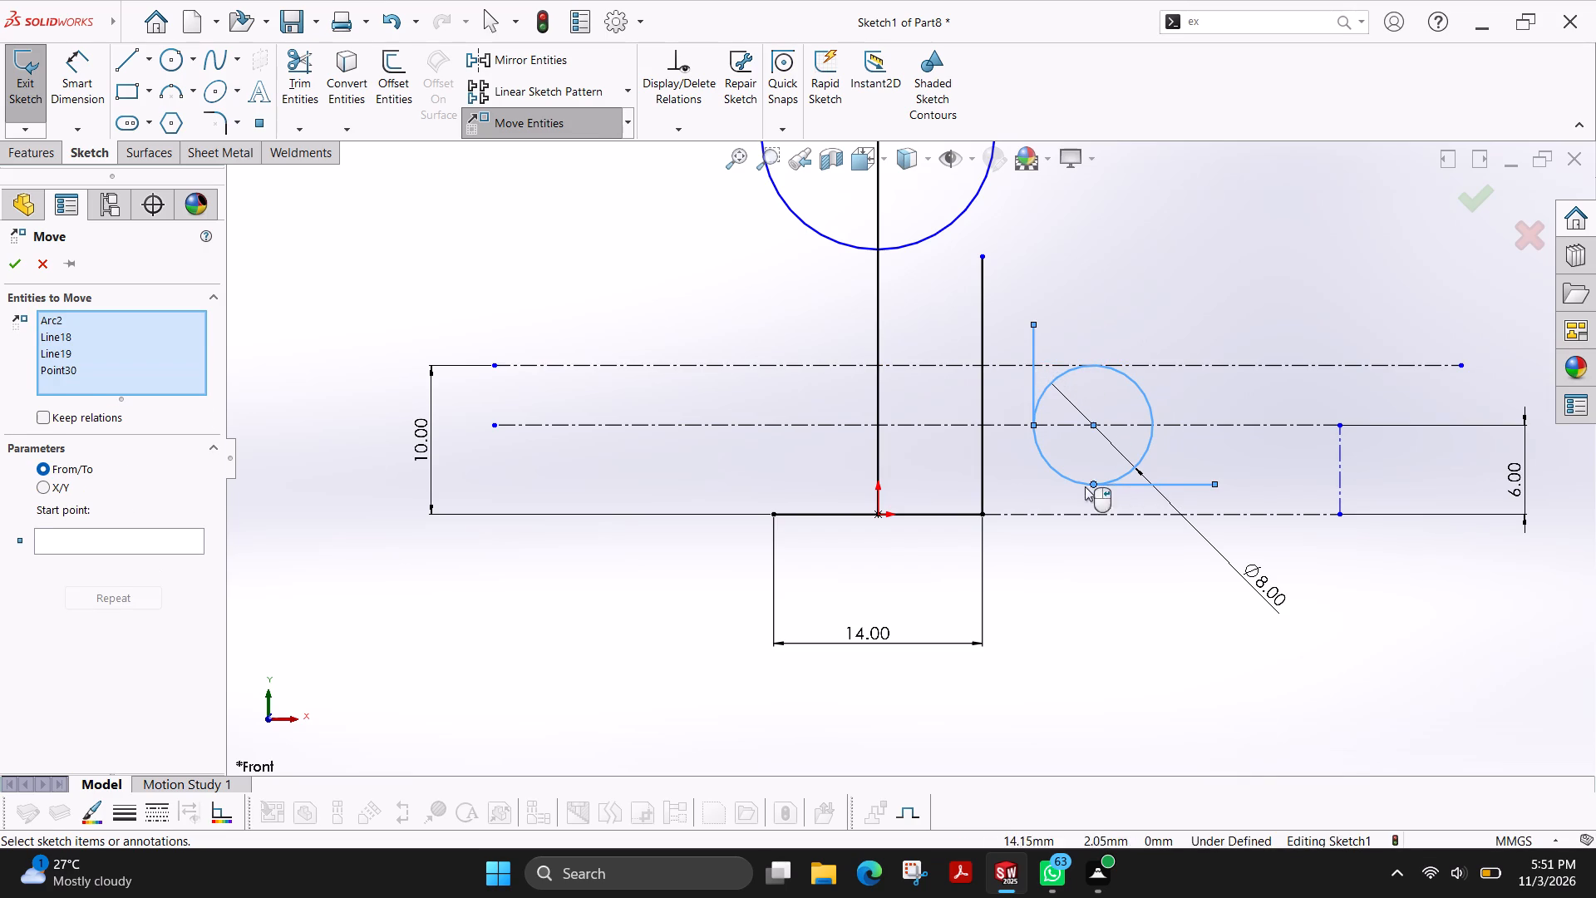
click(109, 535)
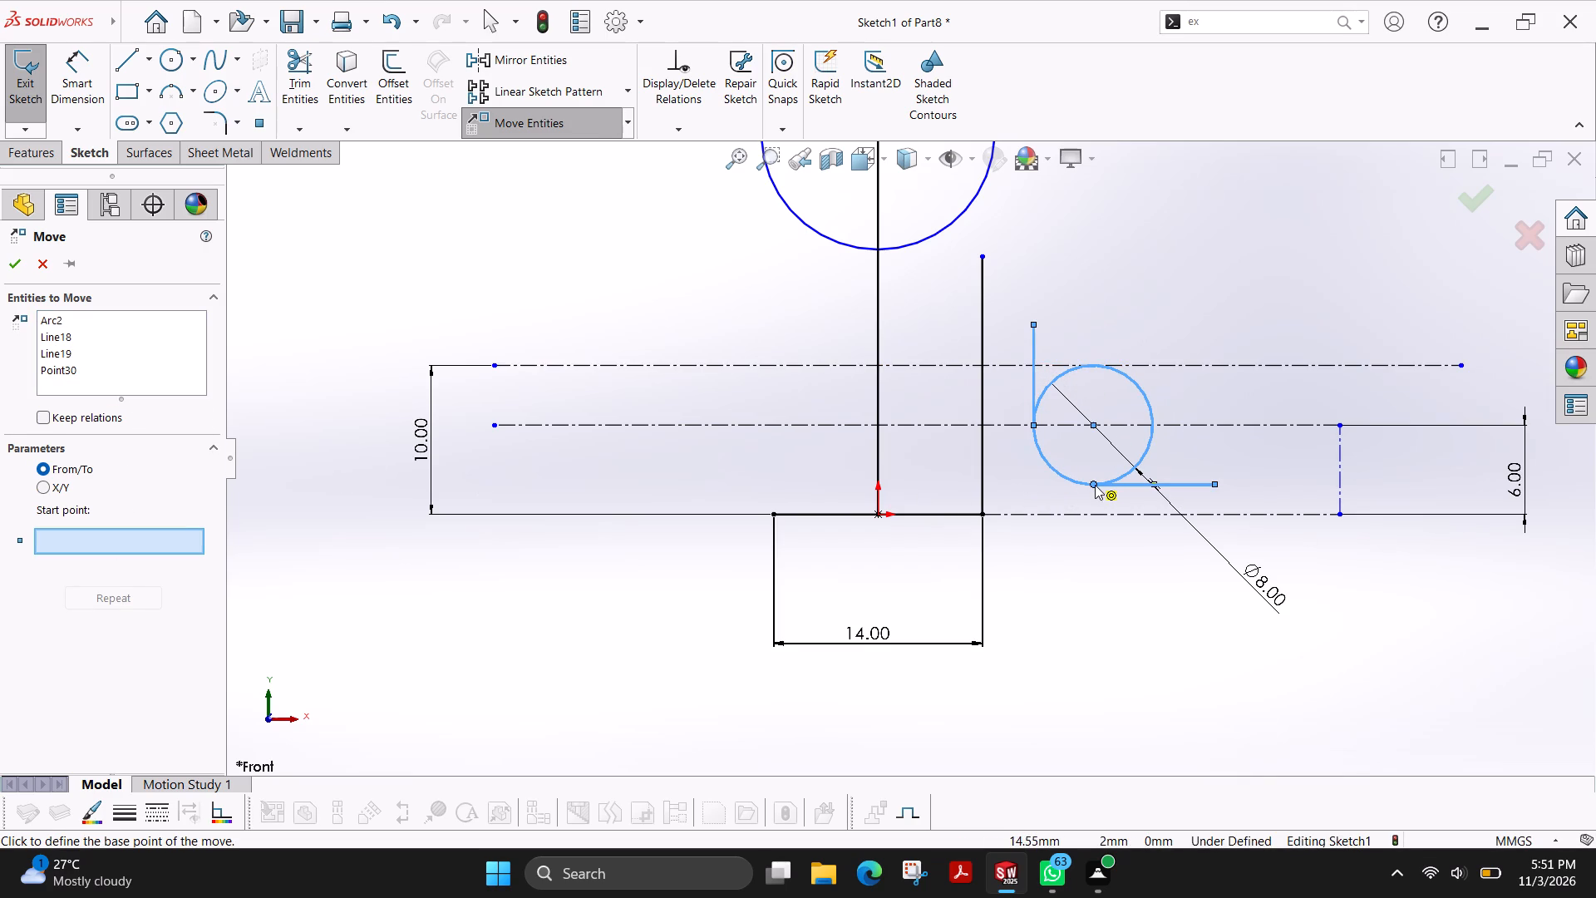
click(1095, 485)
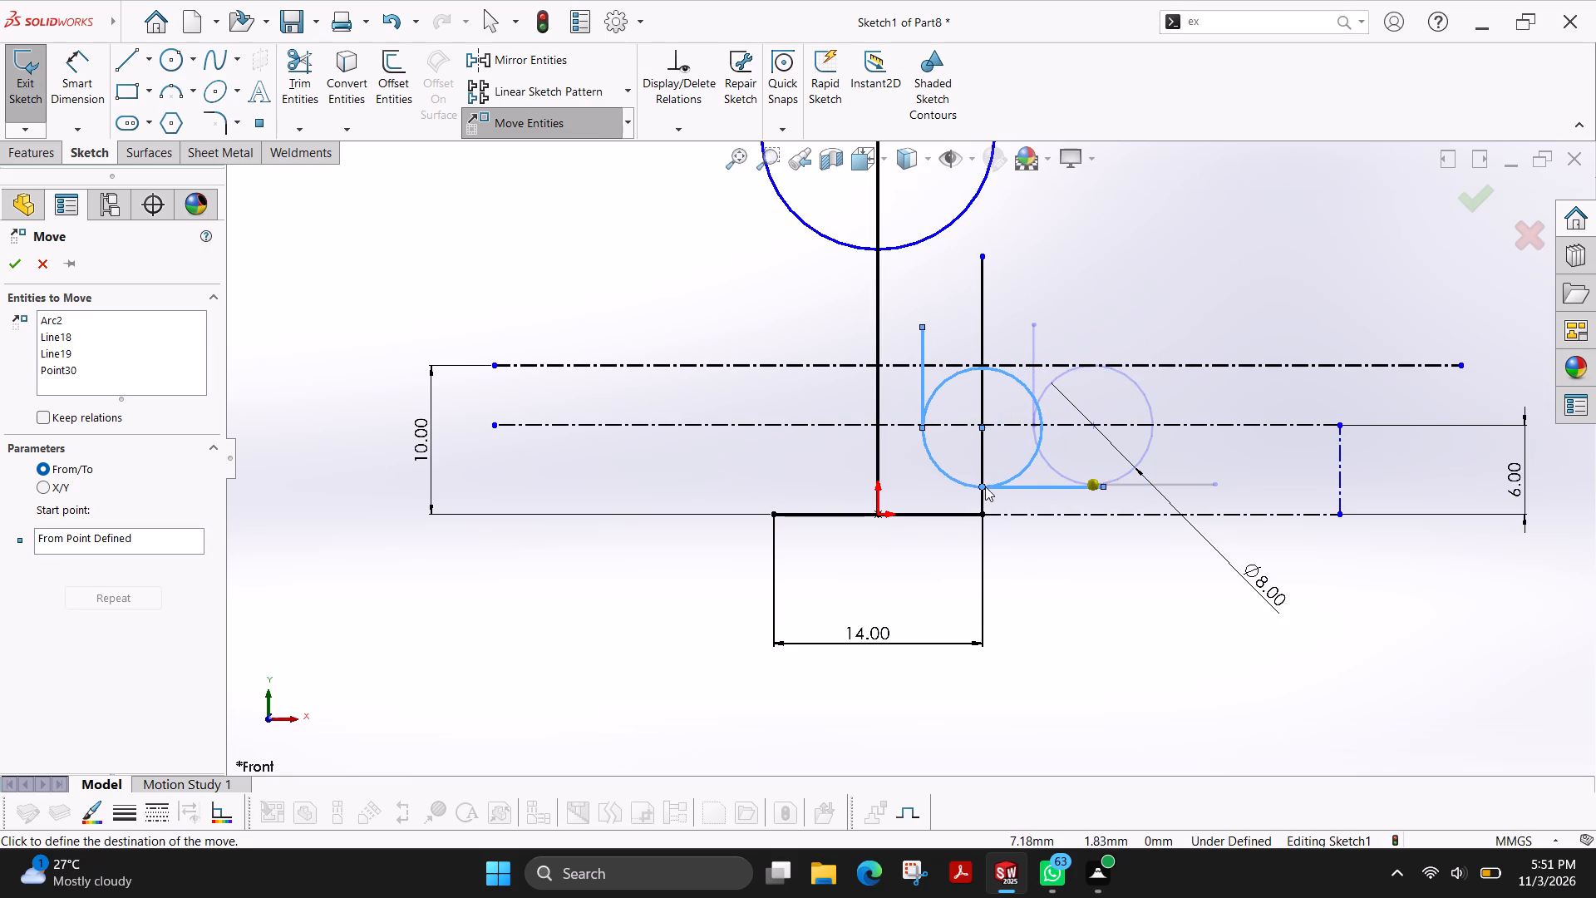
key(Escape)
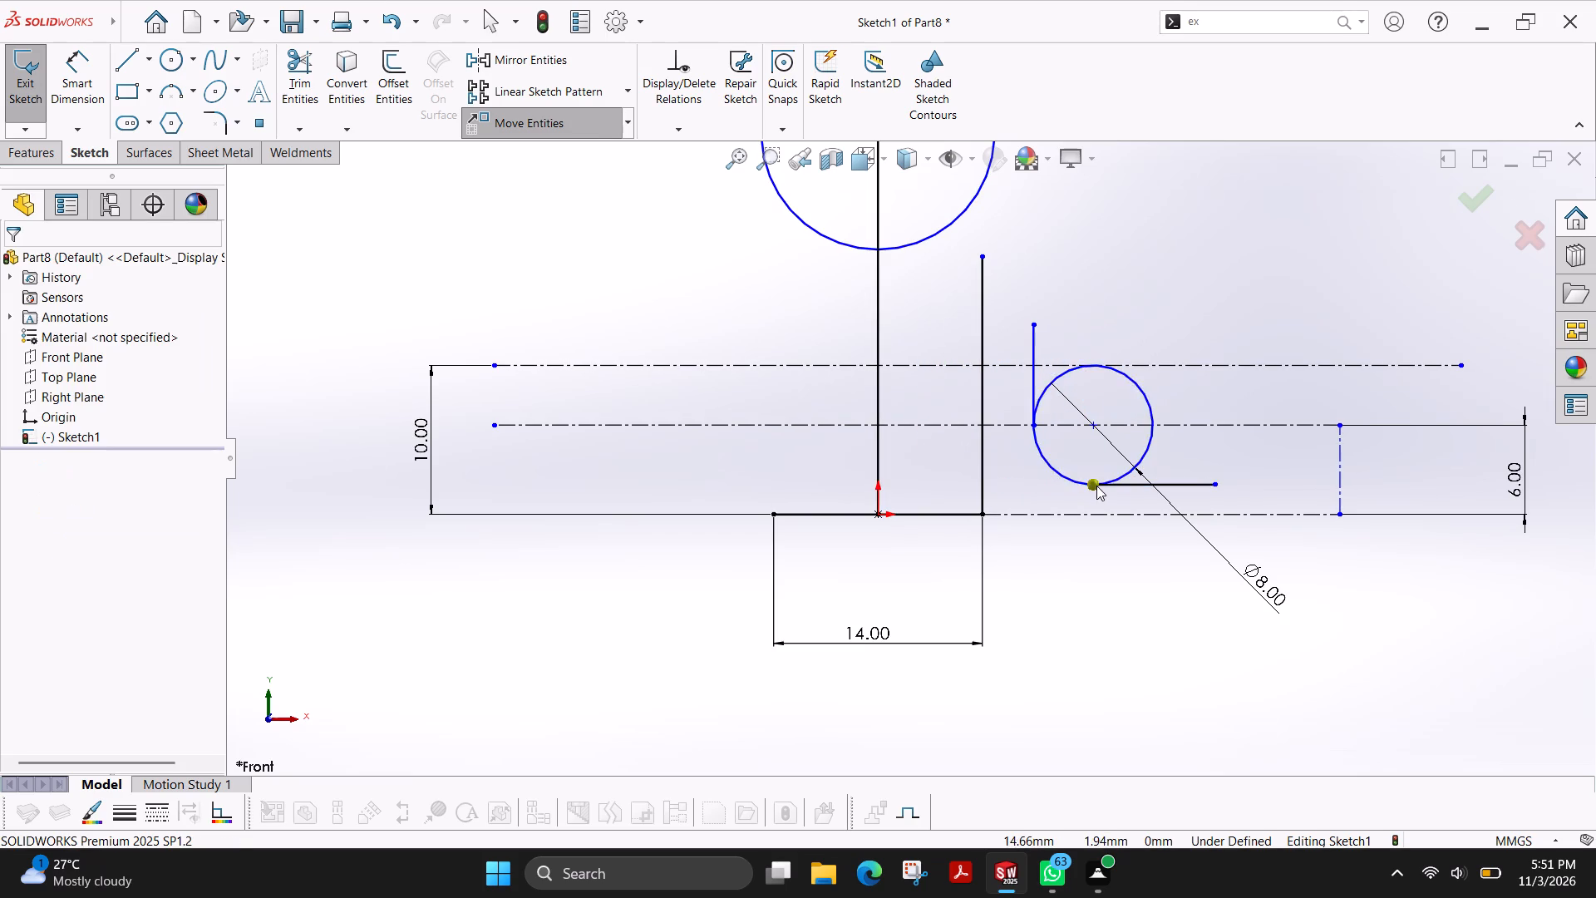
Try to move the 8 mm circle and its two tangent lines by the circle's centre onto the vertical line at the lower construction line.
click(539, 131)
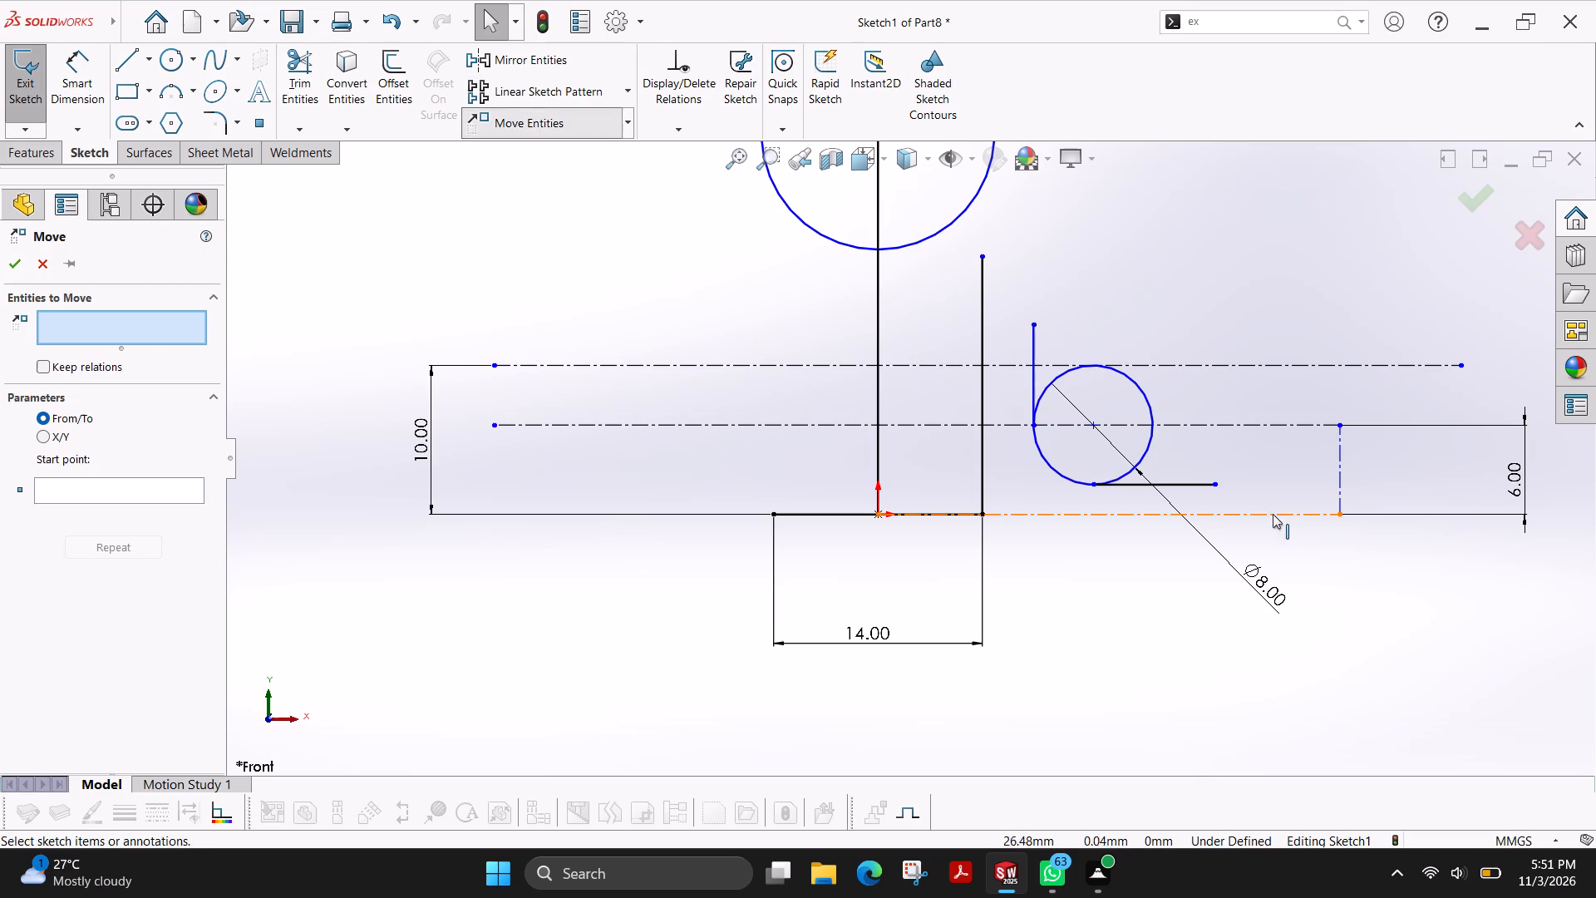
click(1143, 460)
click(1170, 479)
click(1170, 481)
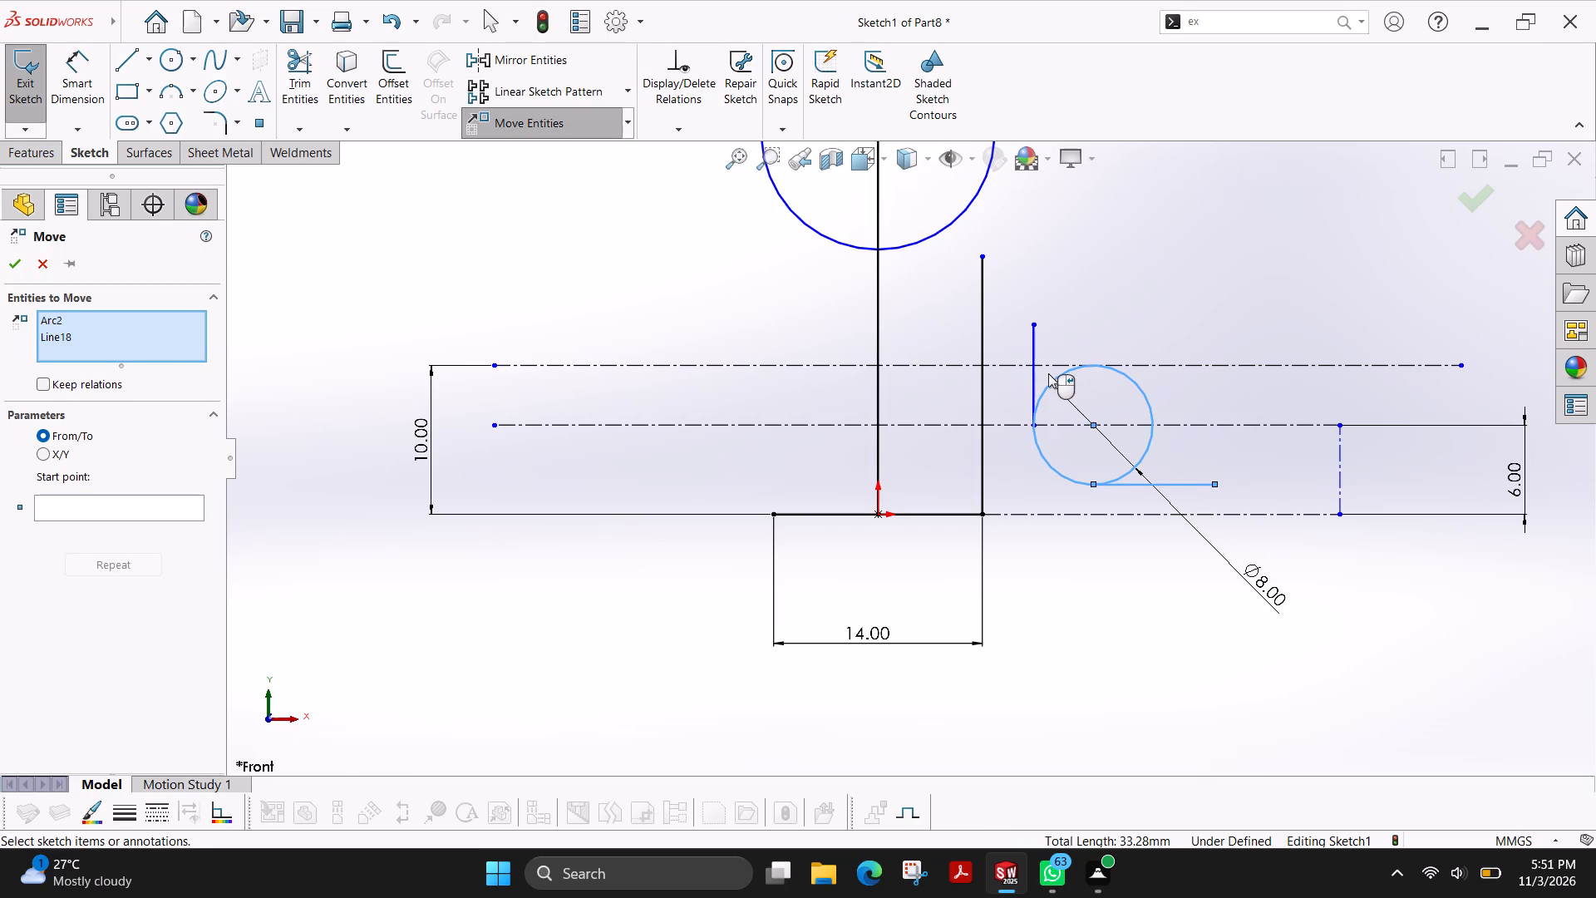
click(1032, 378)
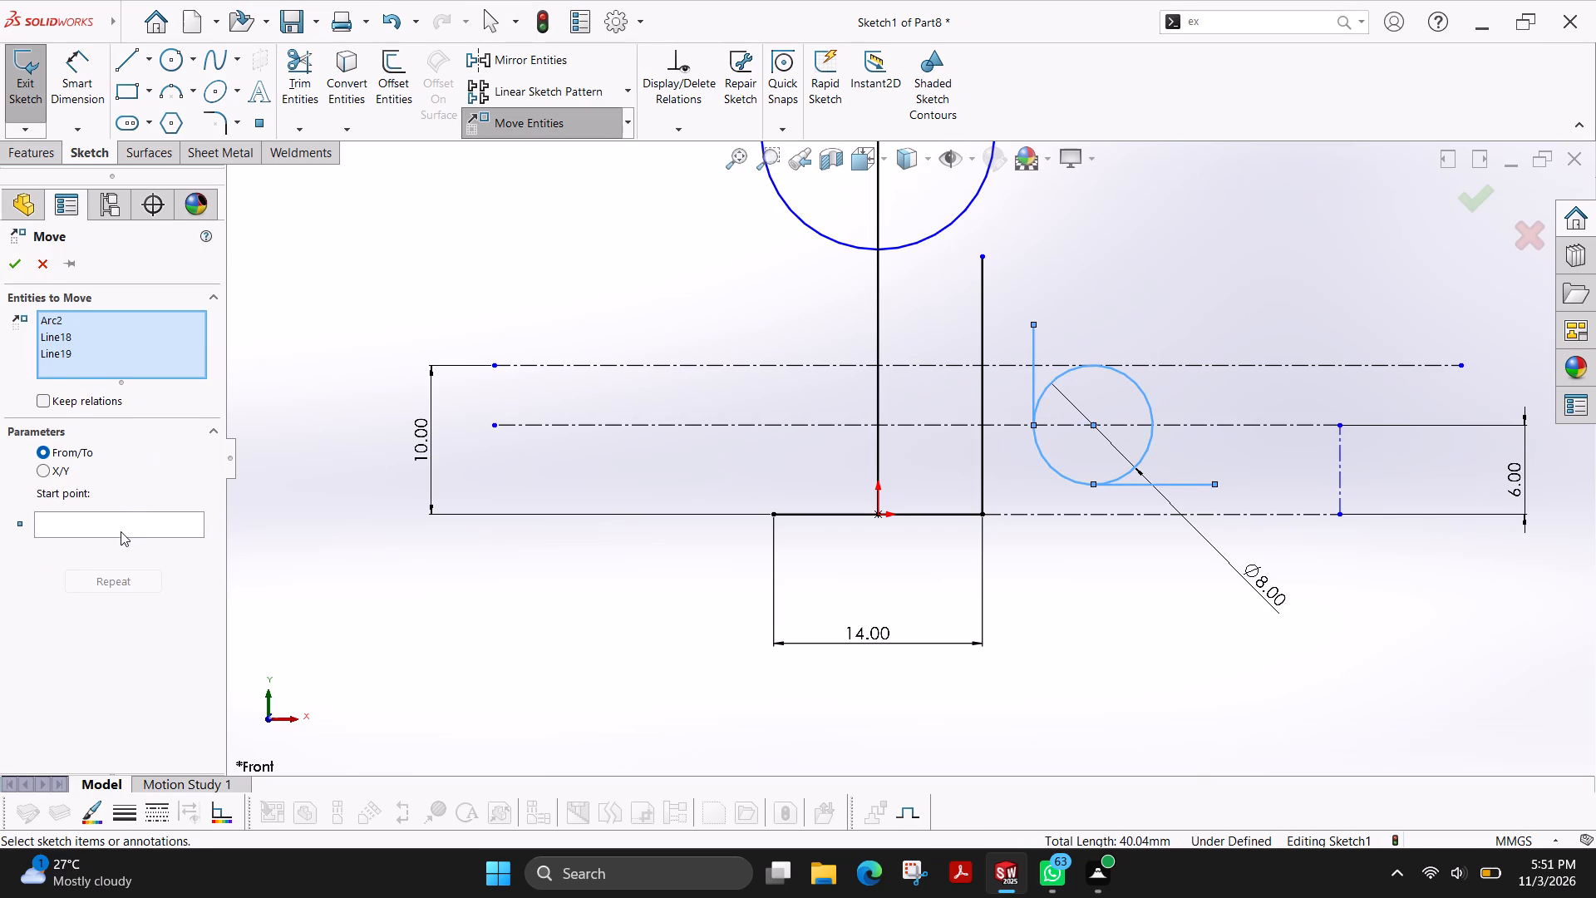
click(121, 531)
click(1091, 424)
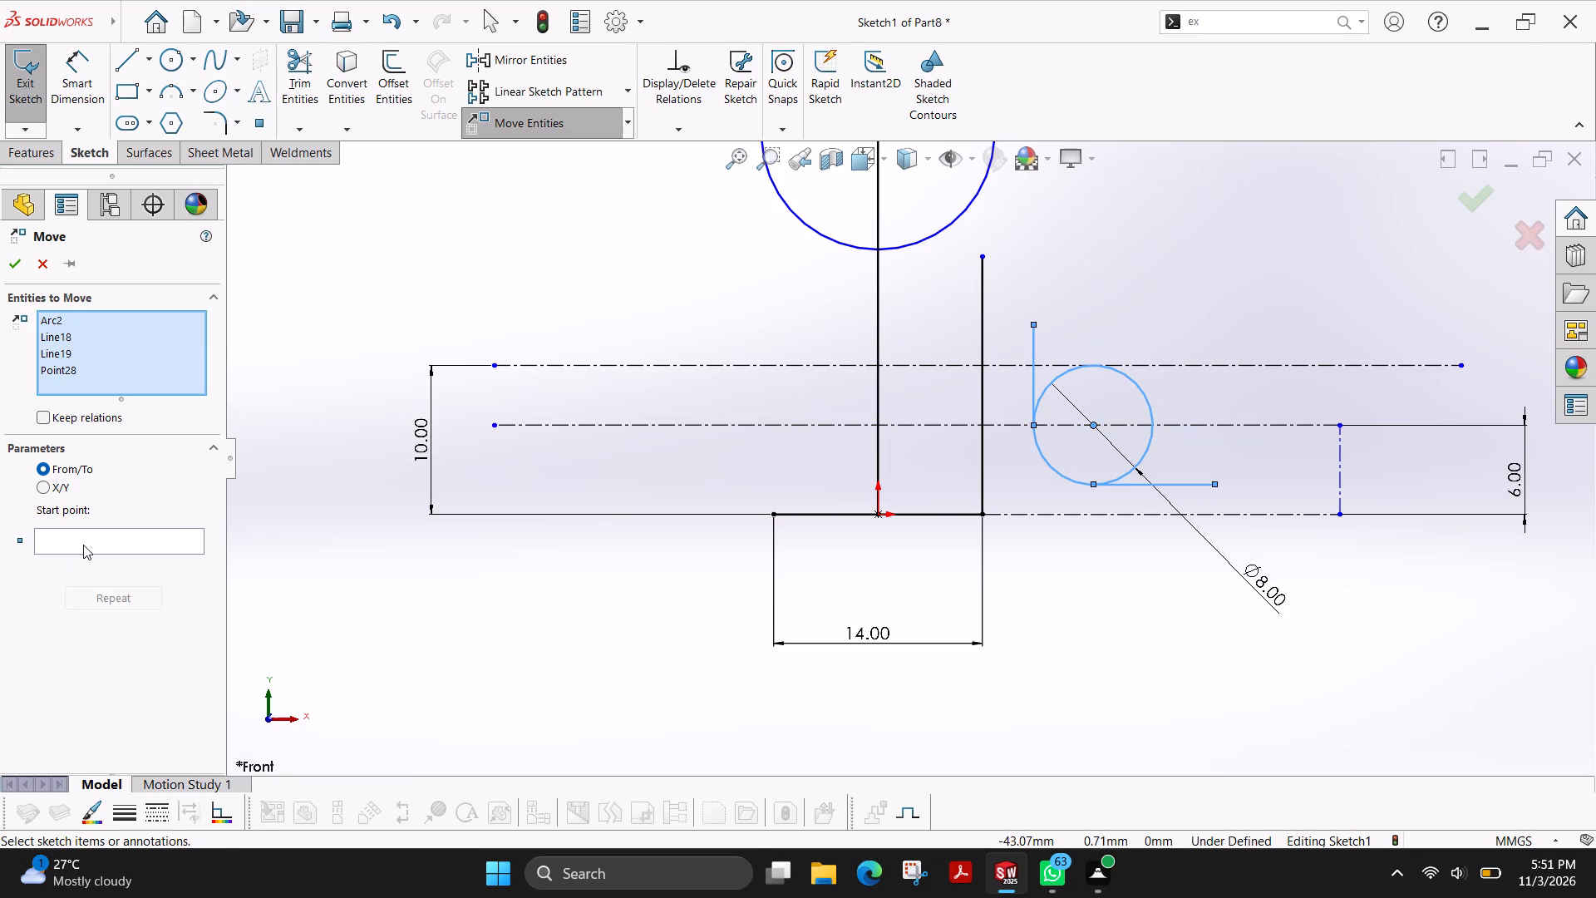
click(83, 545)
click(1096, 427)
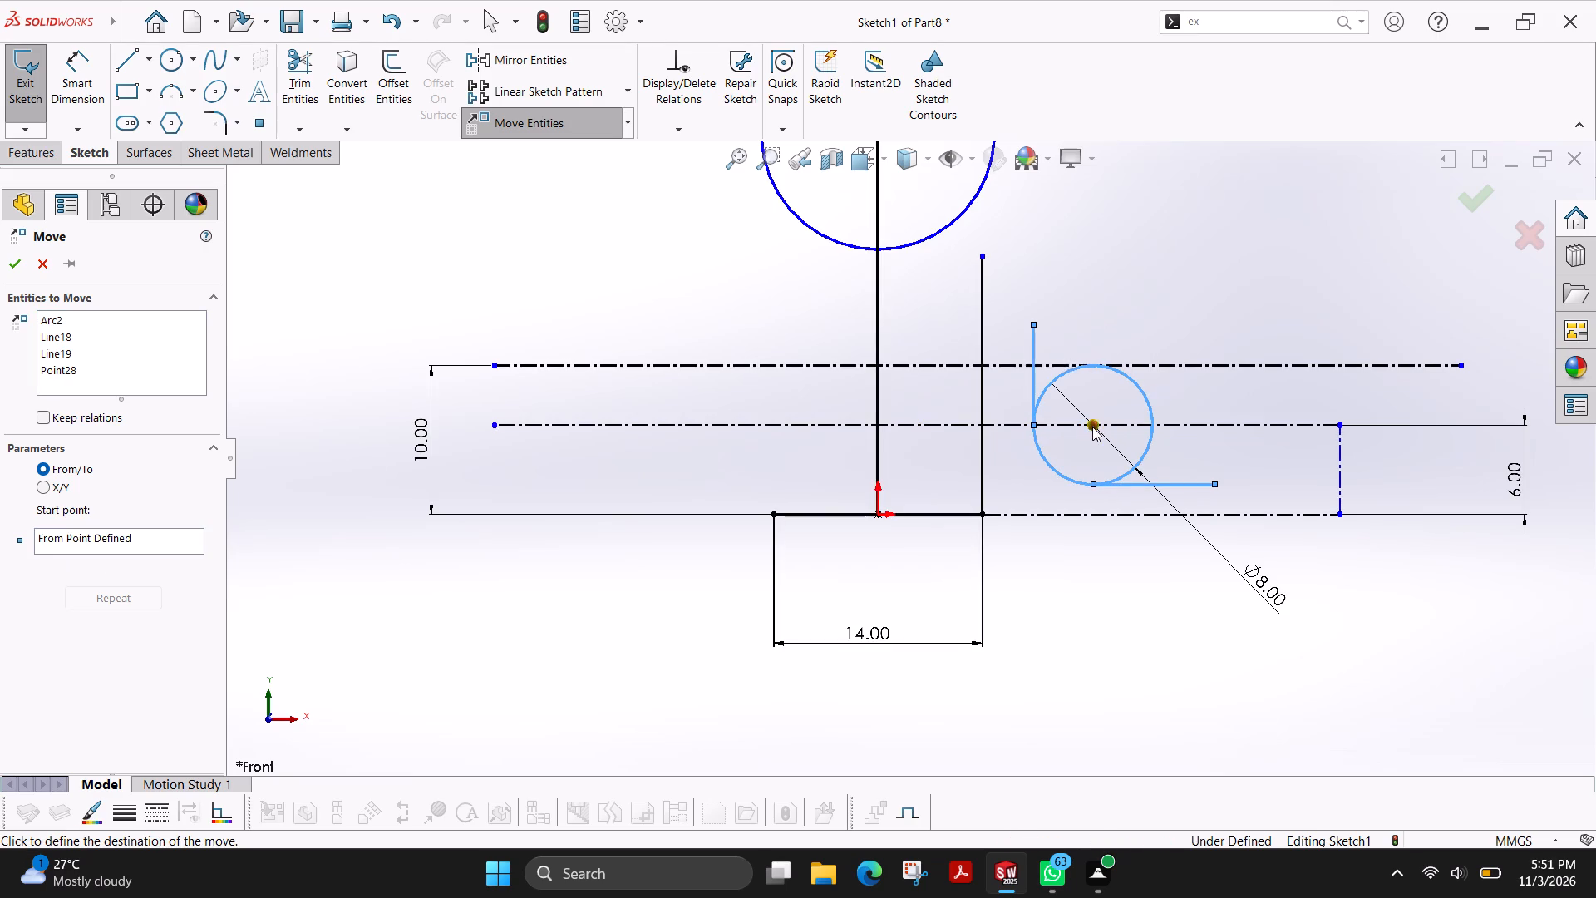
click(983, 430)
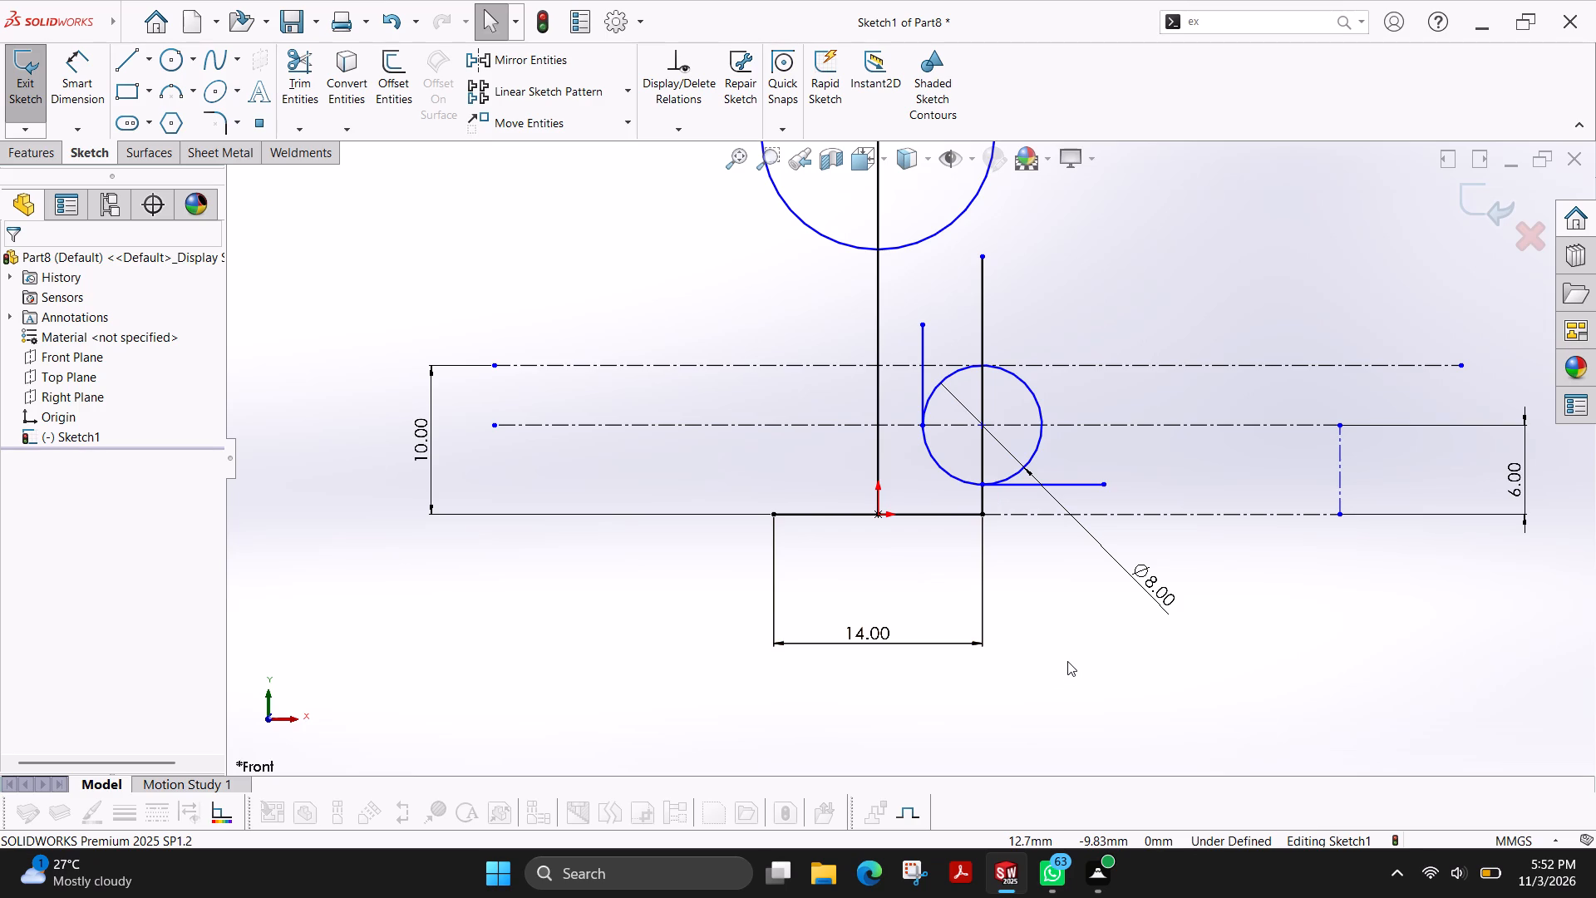
Undo the move and the preceding sketch edits, back to before the 8 mm circle was drawn.
key(ctrl+z)
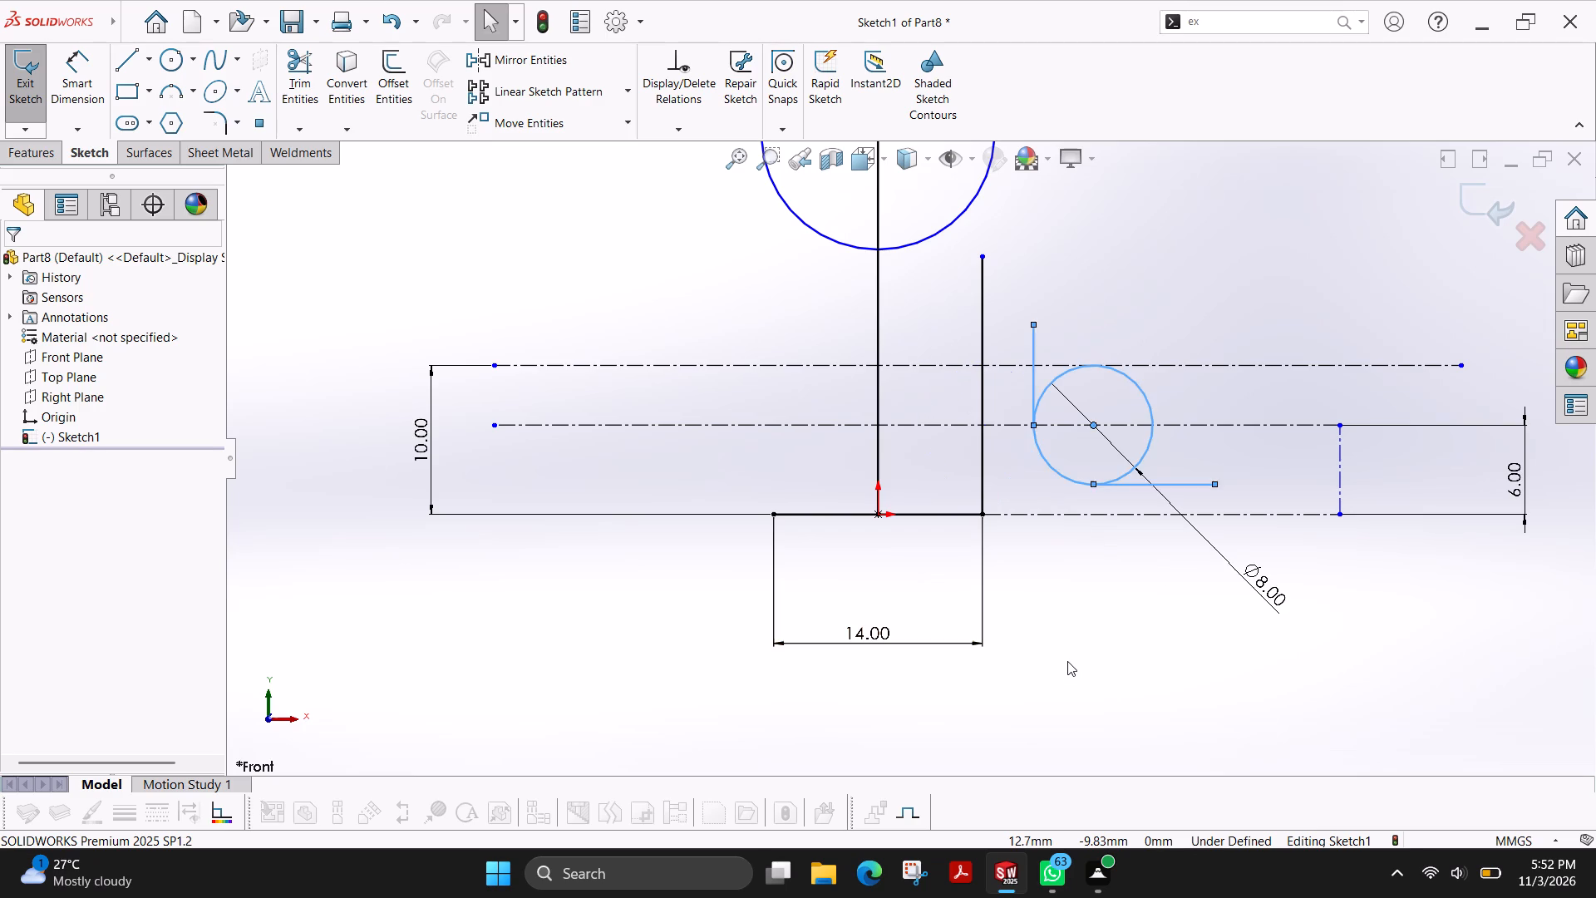
key(ctrl+z)
key(ctrl+z)
key(ctrl+z)
key(ctrl+z)
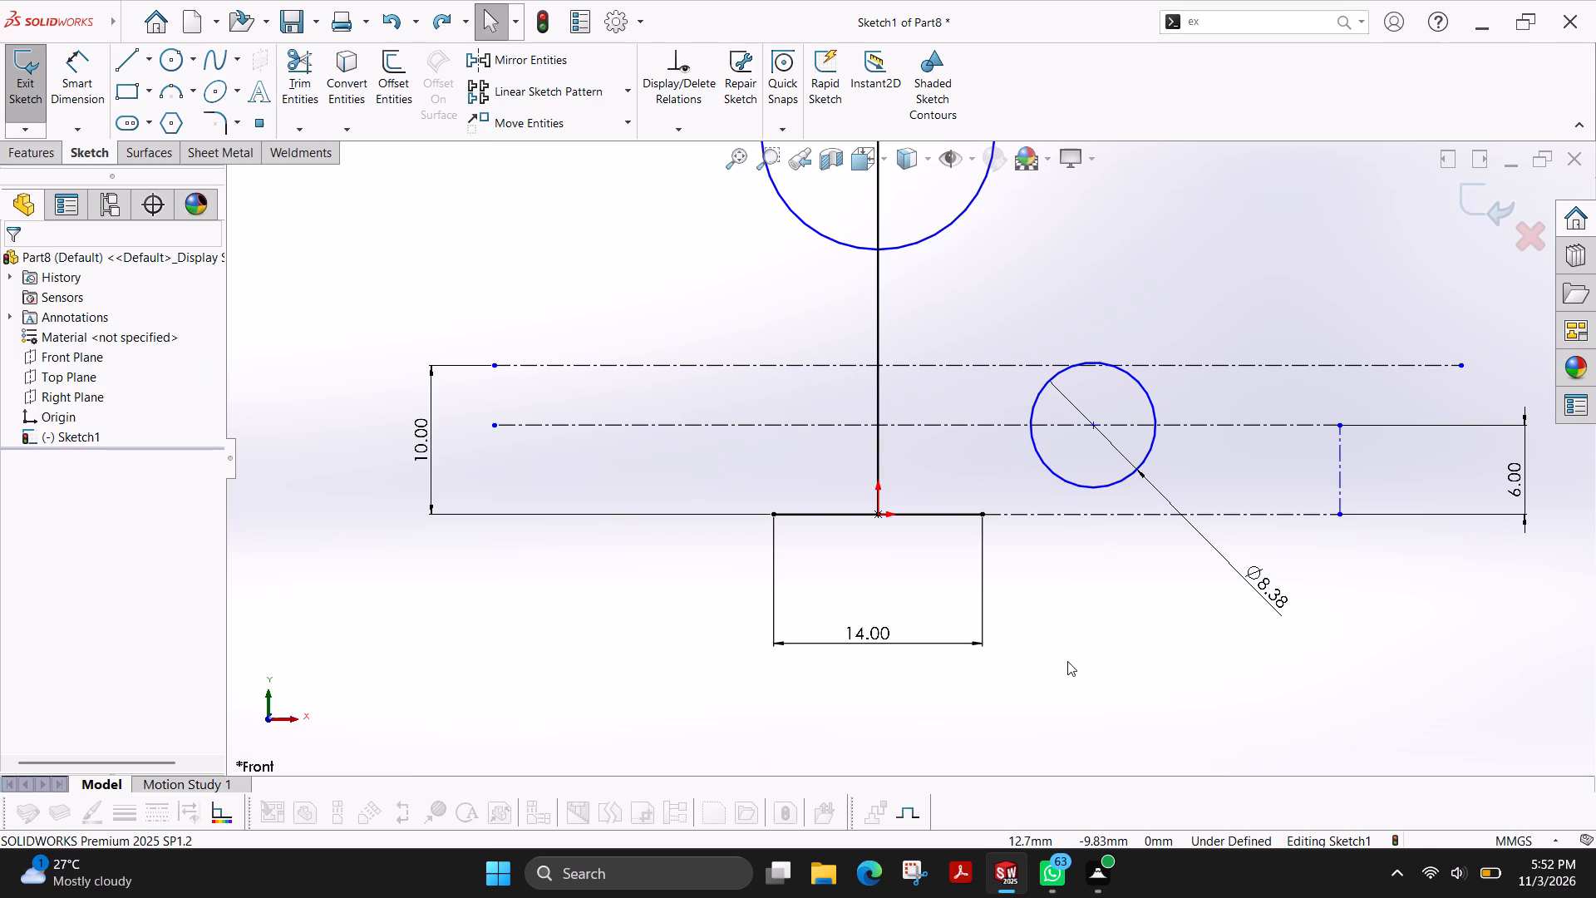
key(ctrl+z)
key(ctrl+z)
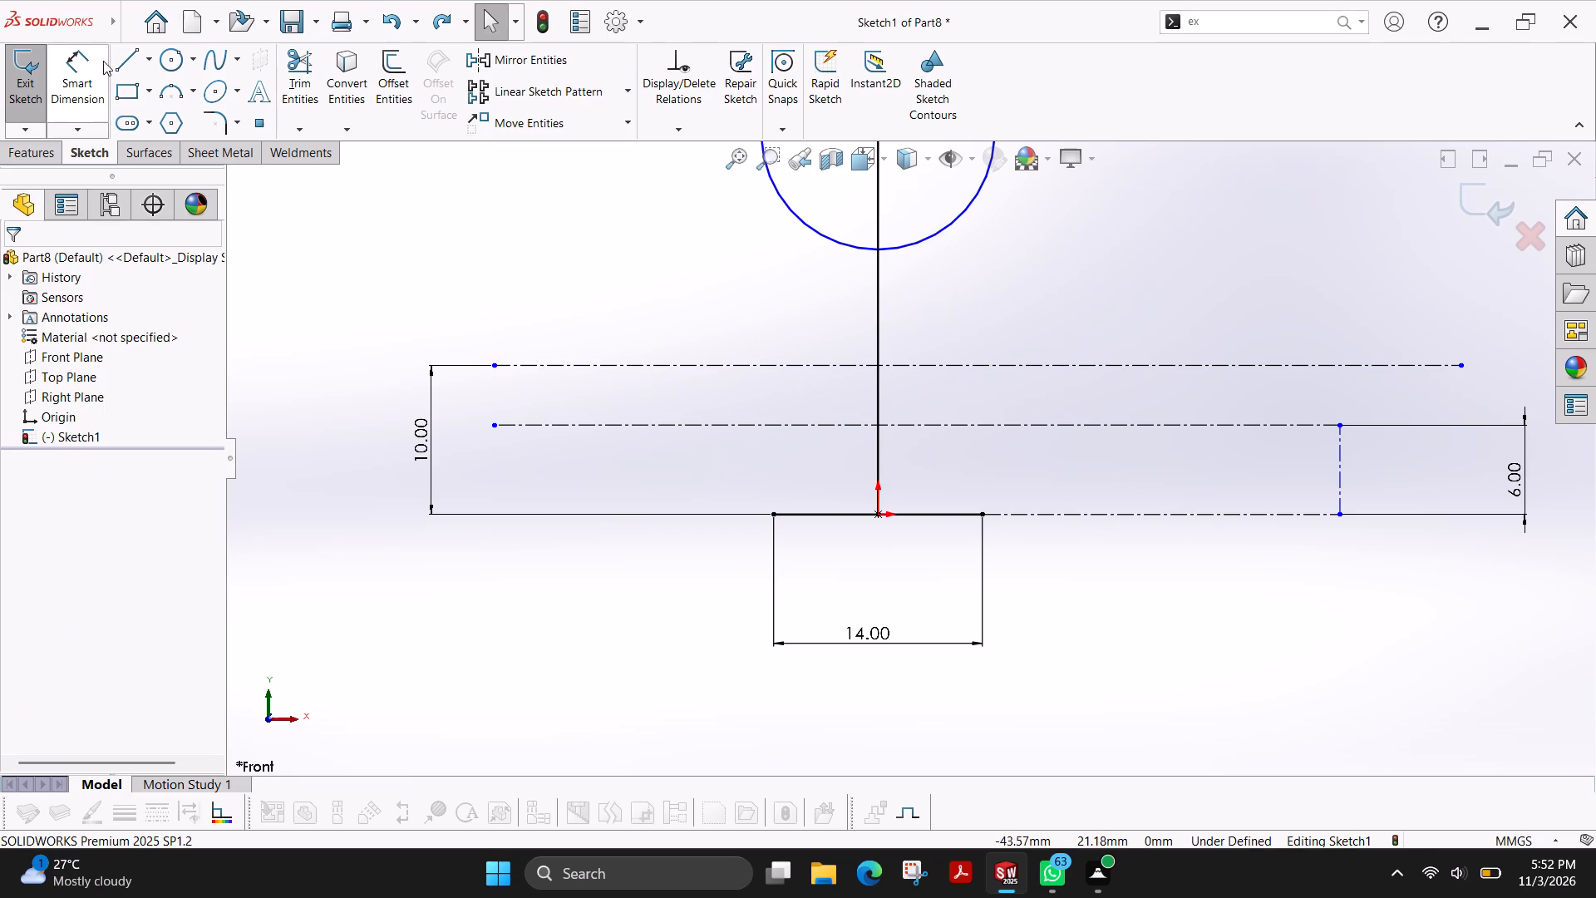
Draw a vertical line about 19.2 mm upward from the right end of the 14 mm base line.
click(119, 59)
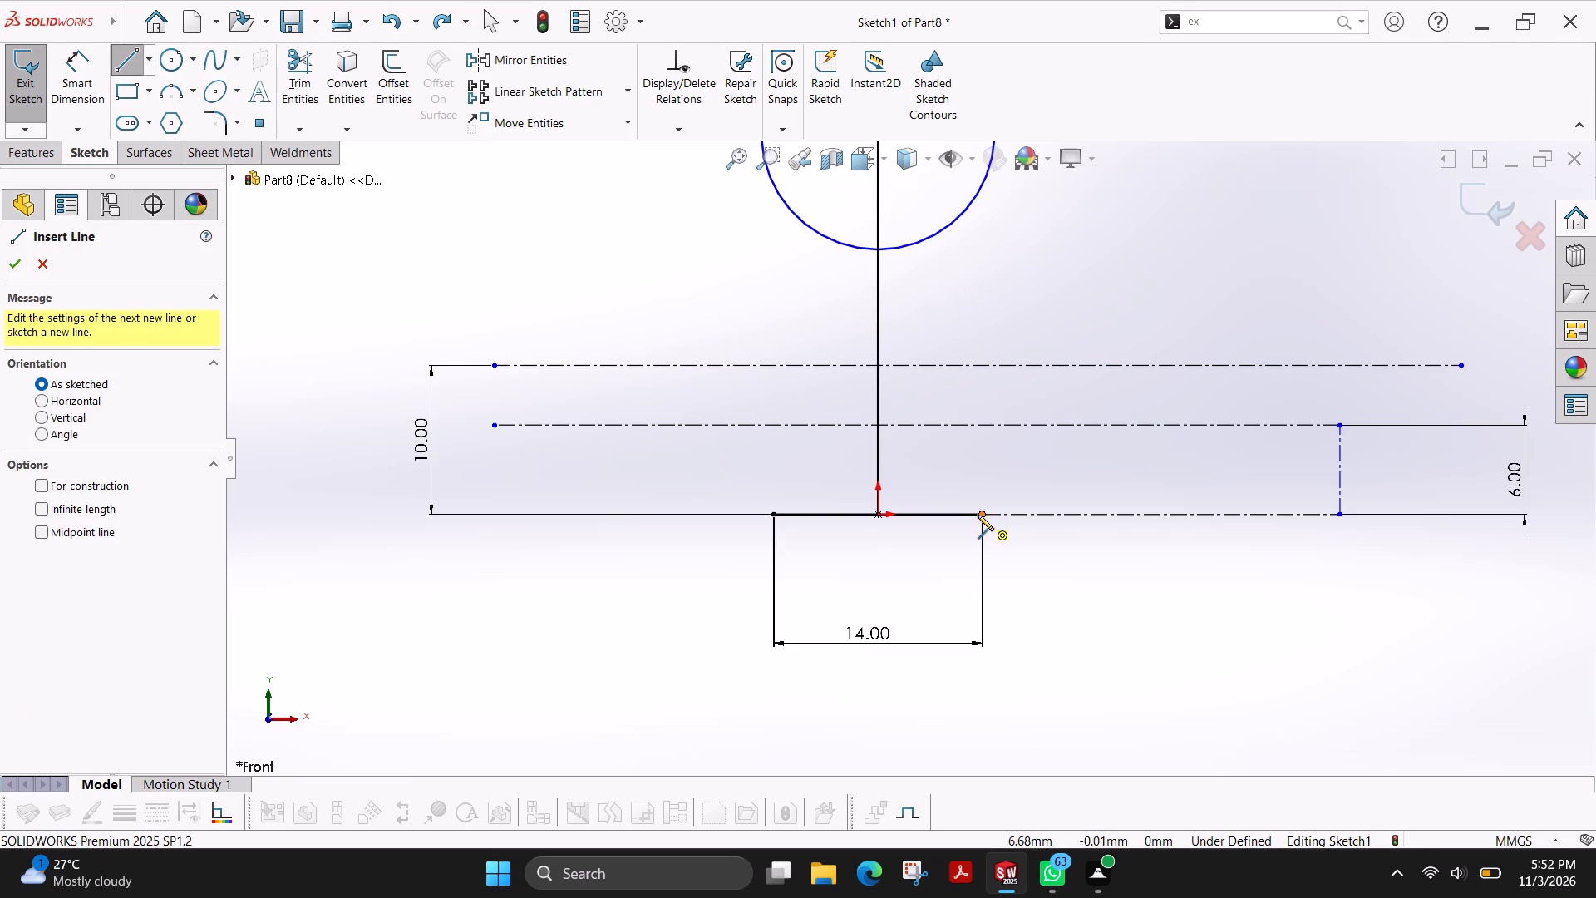
click(982, 515)
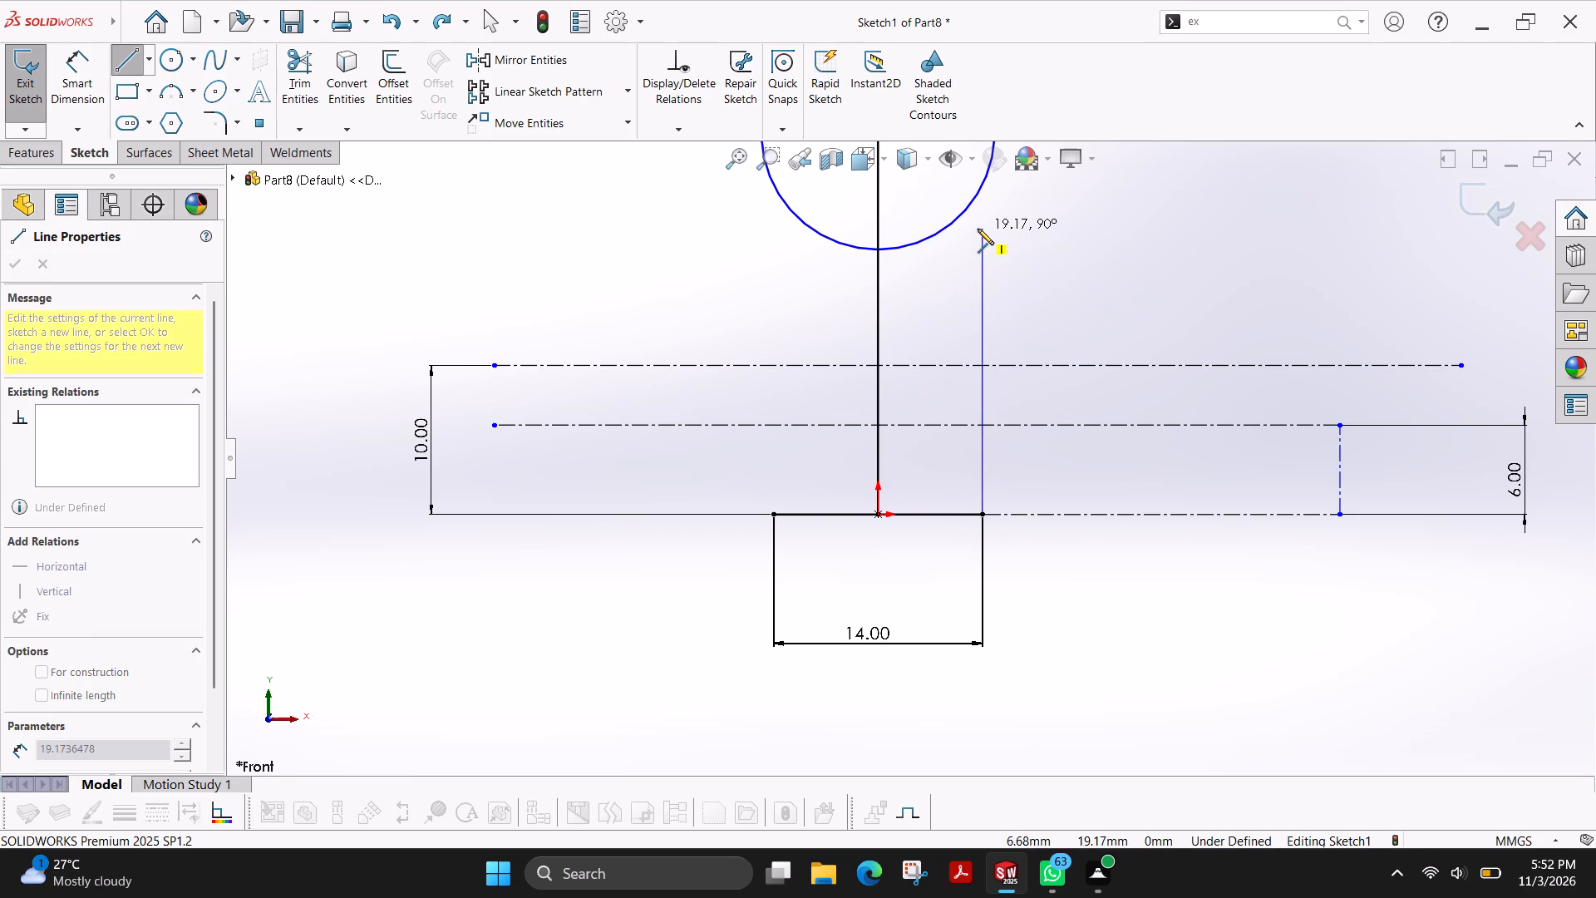
click(978, 229)
key(Escape)
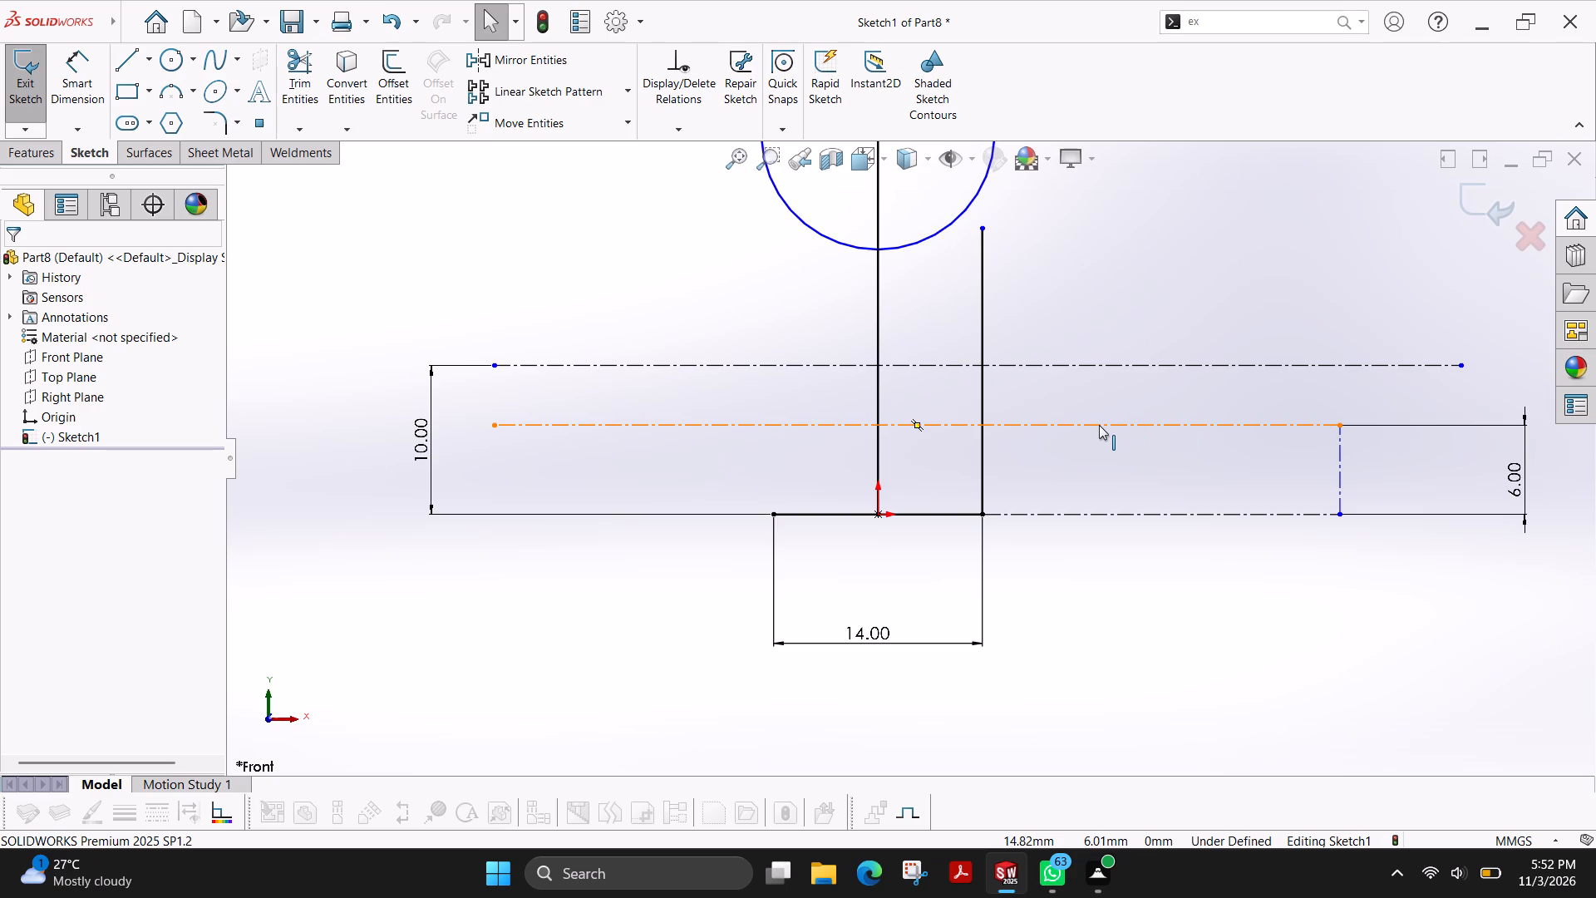
Draw a circle of about 4 mm radius centred on the lower horizontal construction line, about 13.4 mm right of the origin.
click(175, 69)
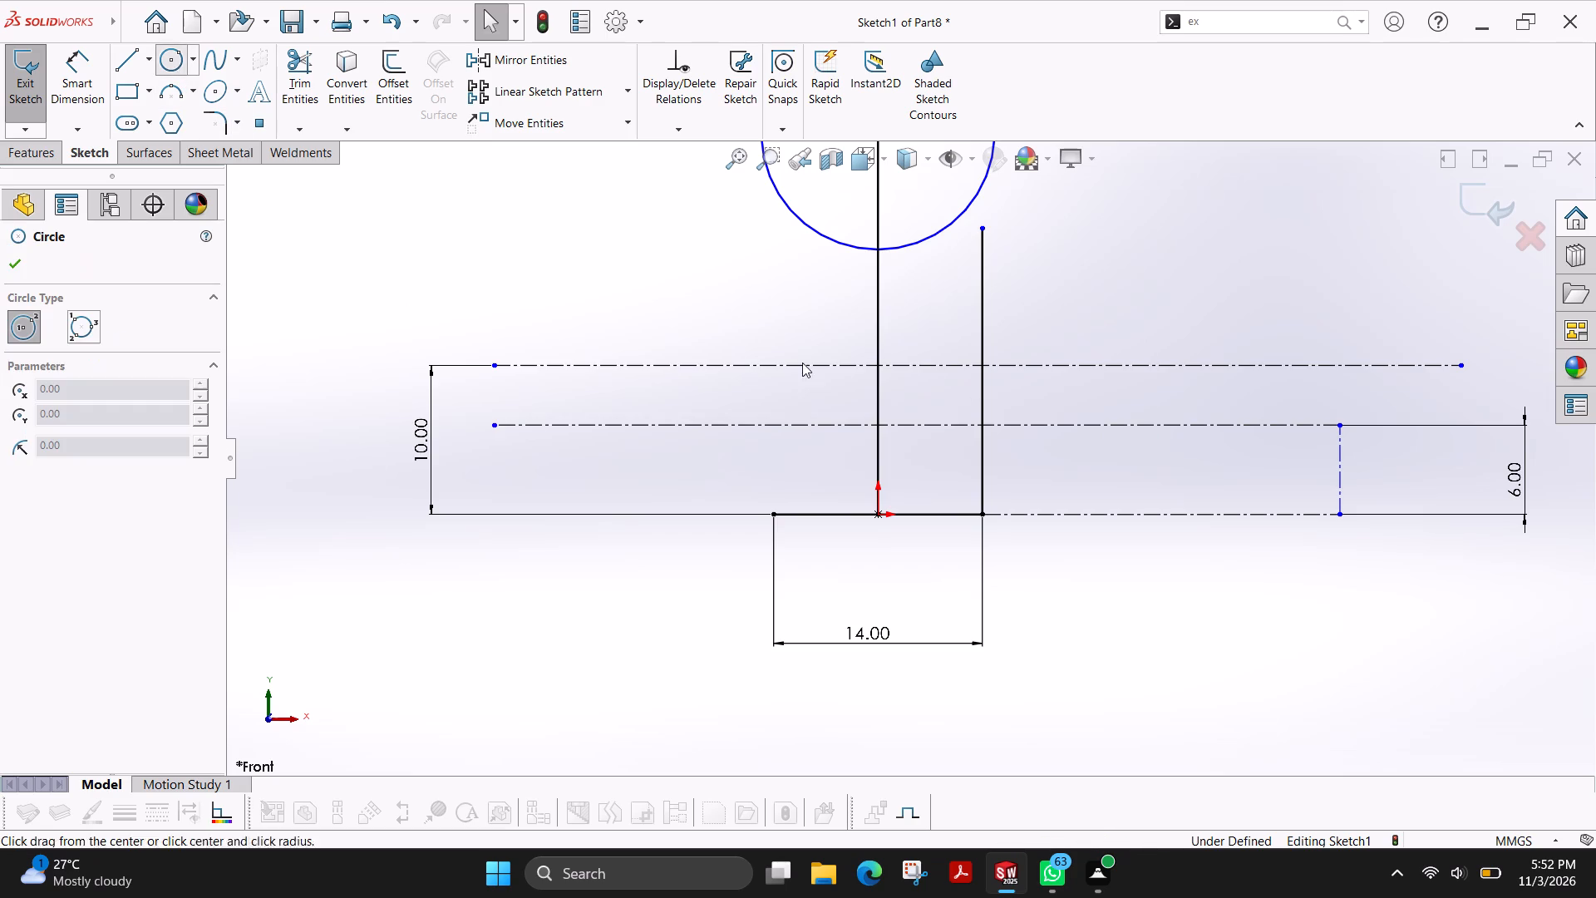
click(1078, 425)
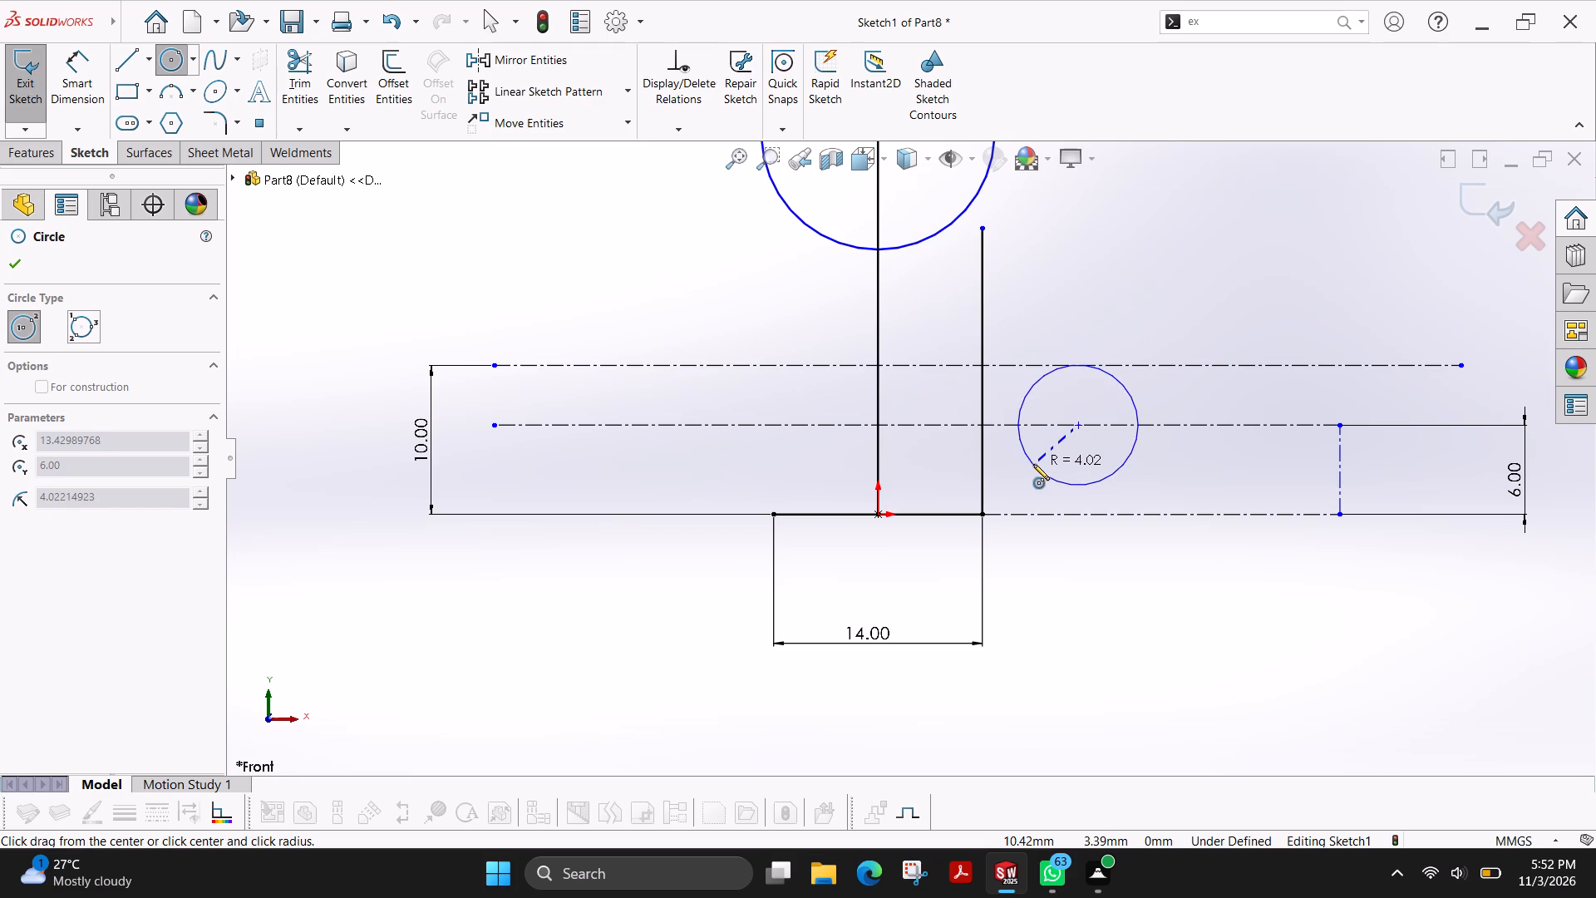
click(1033, 464)
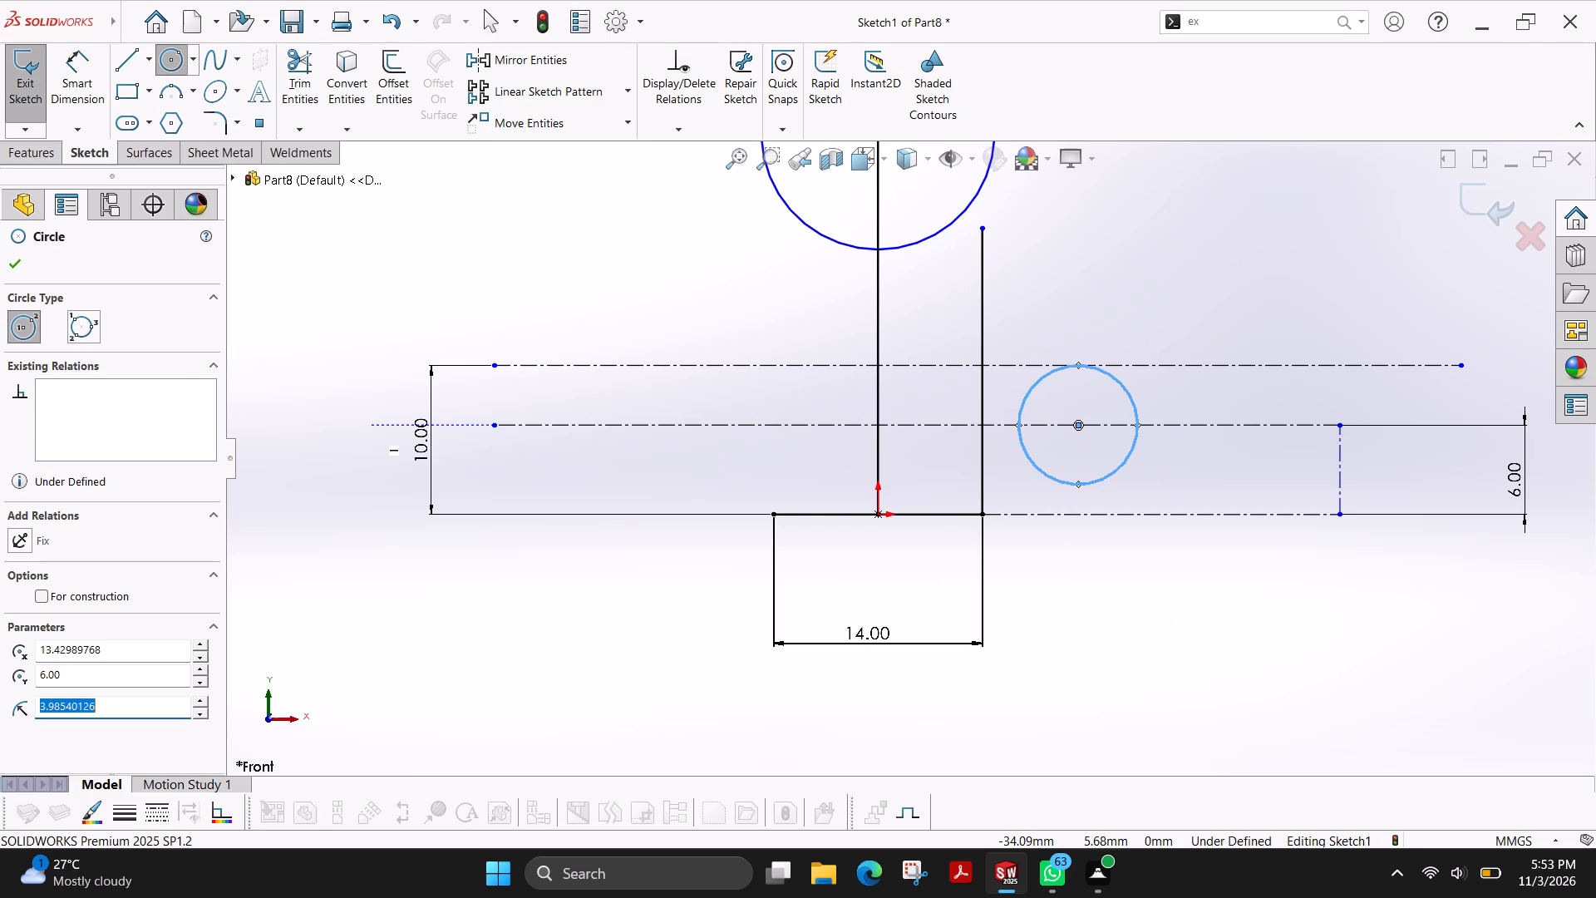
Dimension the new circle's diameter as 8 mm.
click(128, 66)
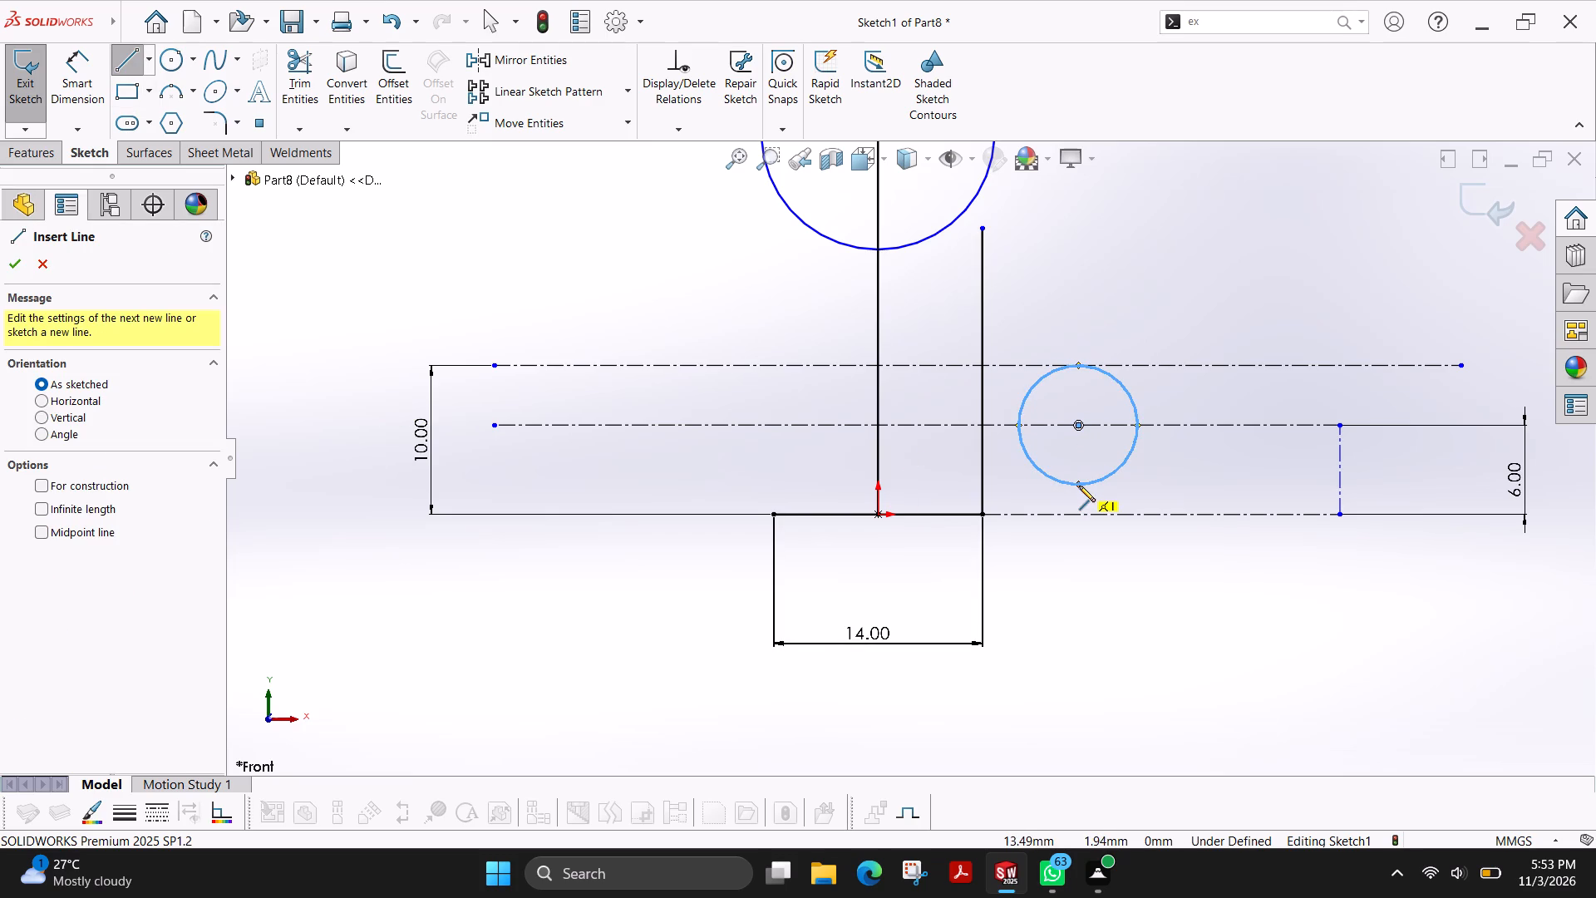
click(72, 80)
click(1129, 456)
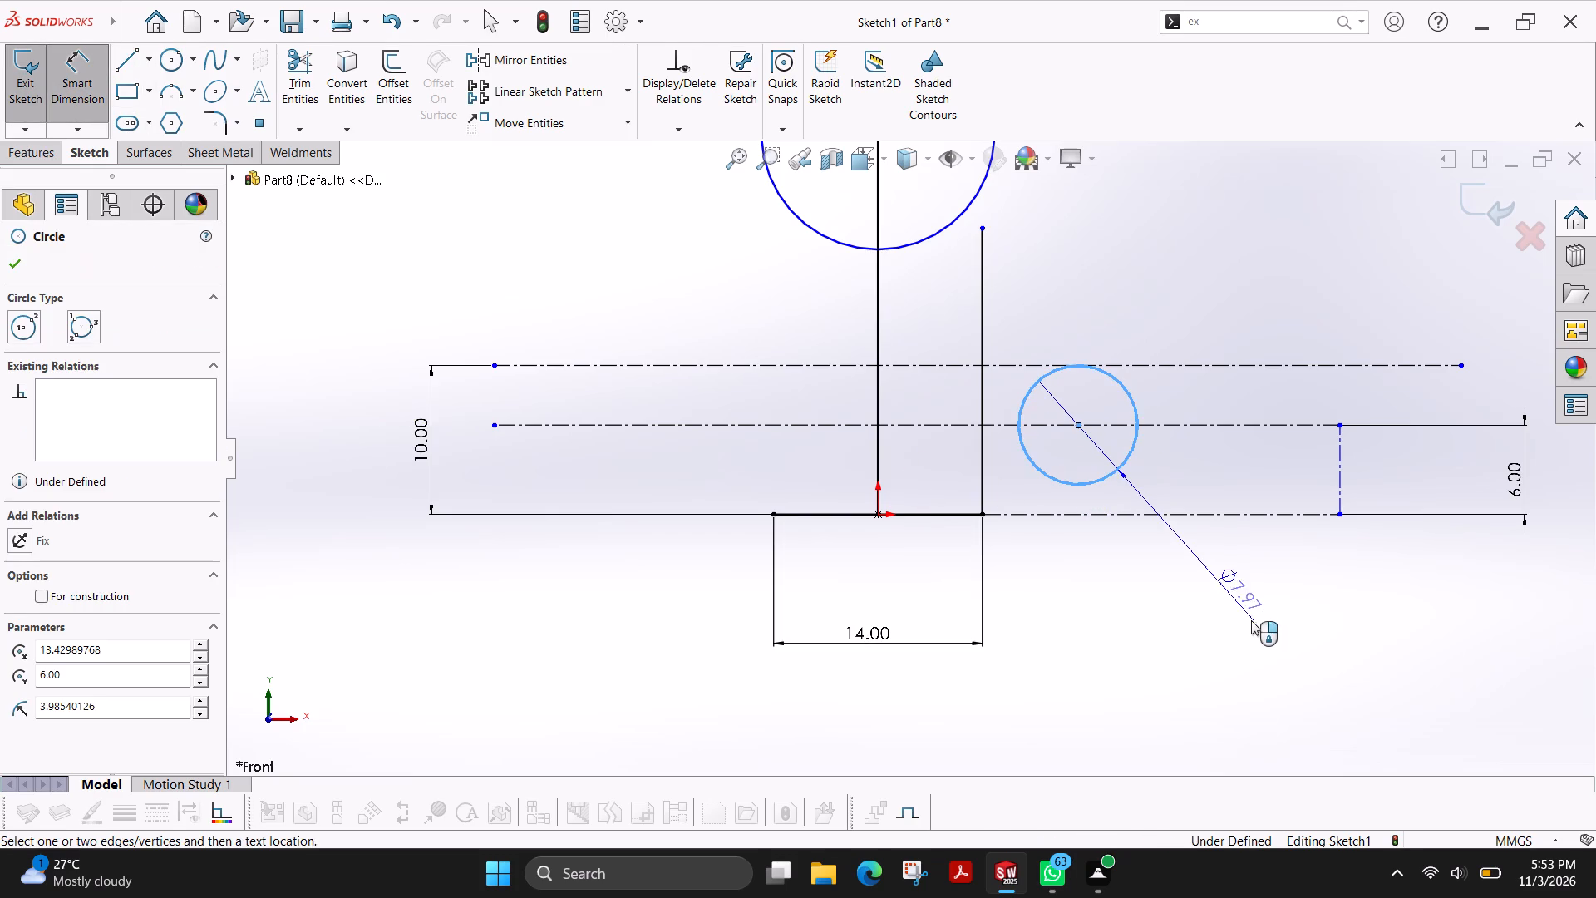
click(1254, 621)
key(8)
key(Return)
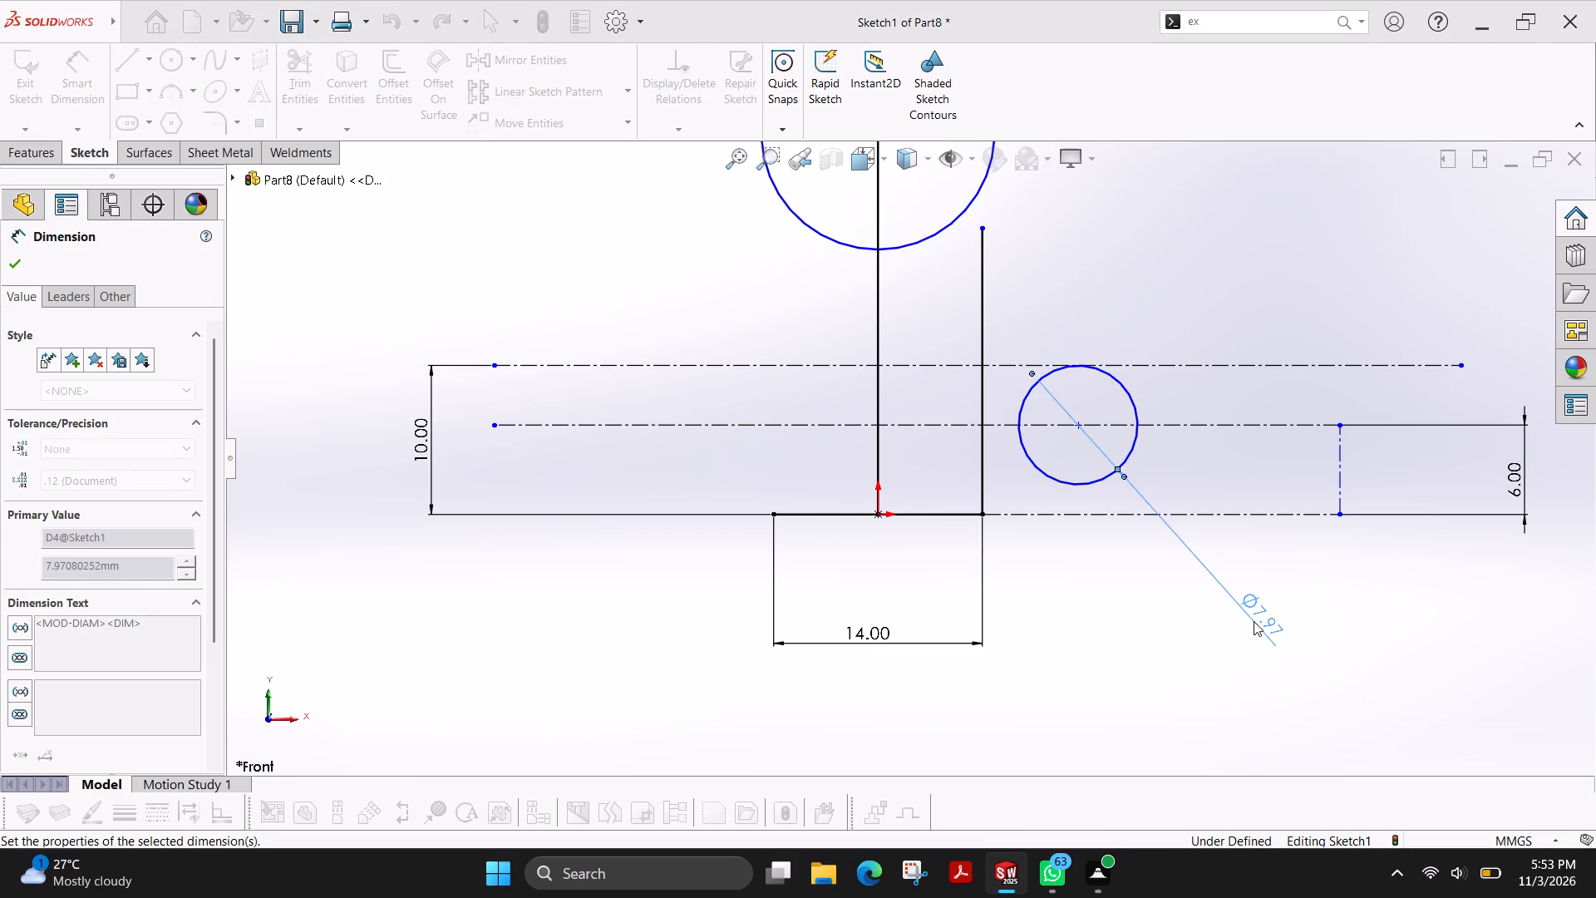
click(15, 263)
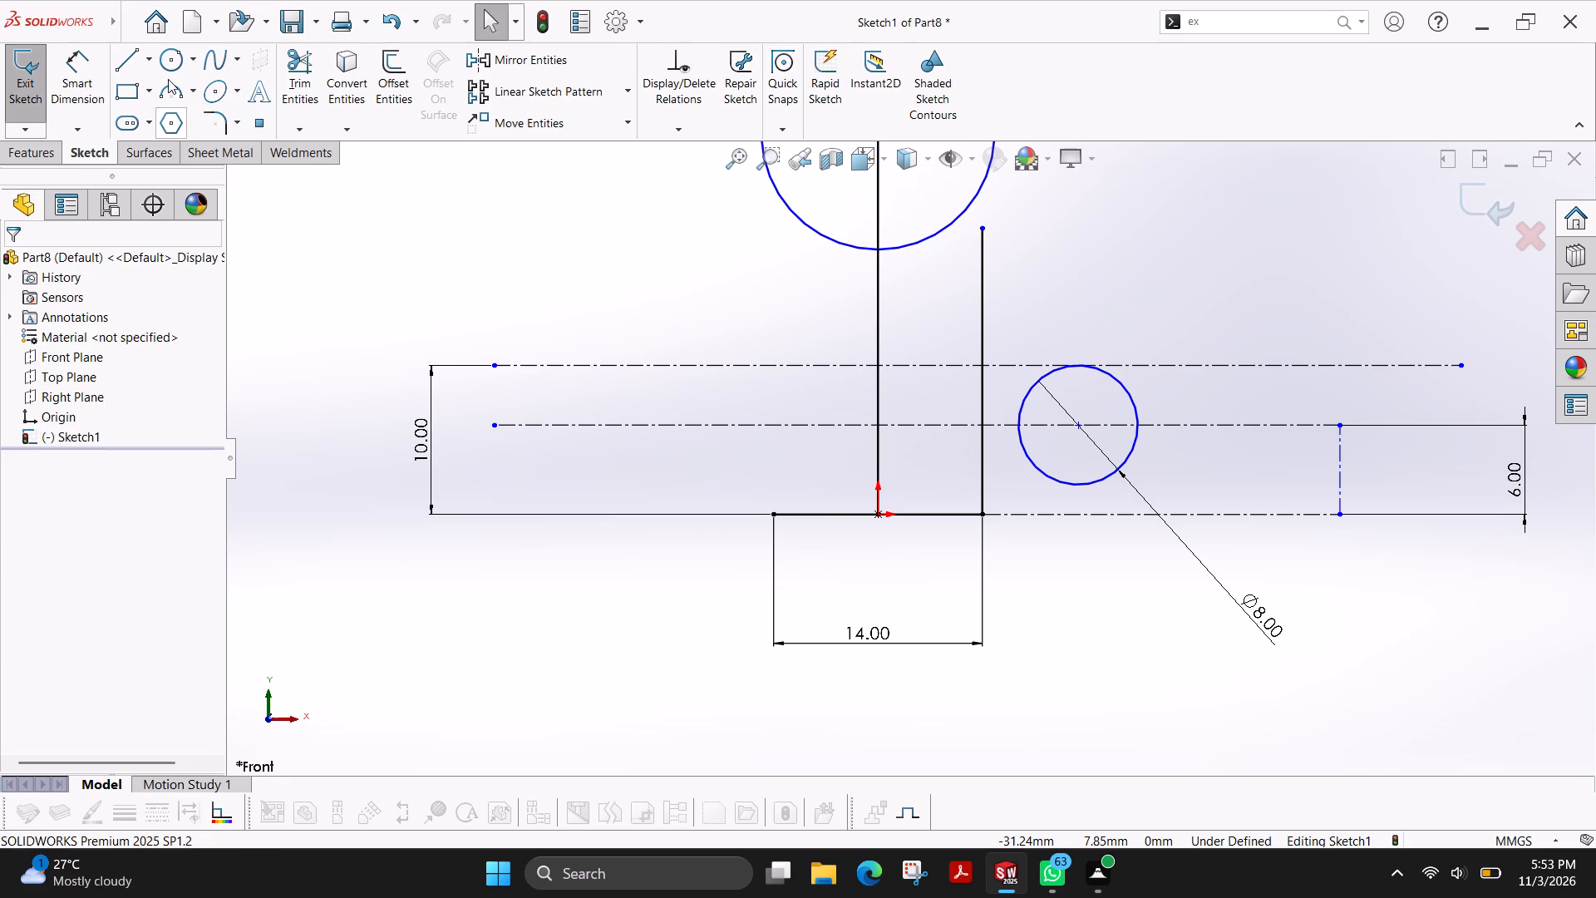
Draw a horizontal tangent line about 33.1 mm leftward from the bottom point of the 8 mm circle.
click(129, 54)
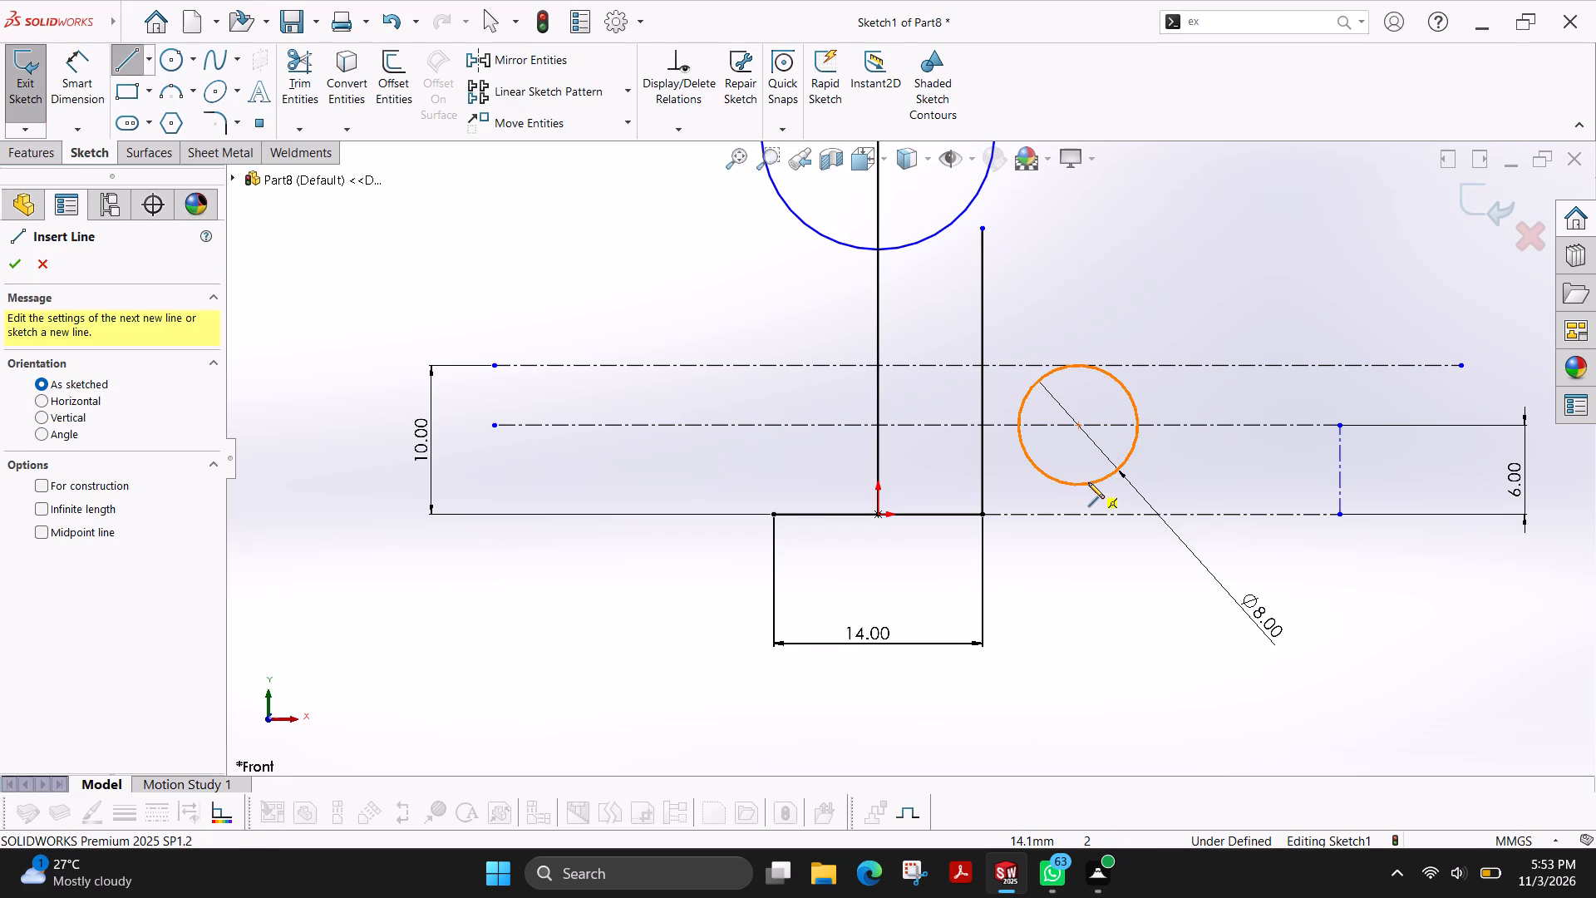
click(1078, 486)
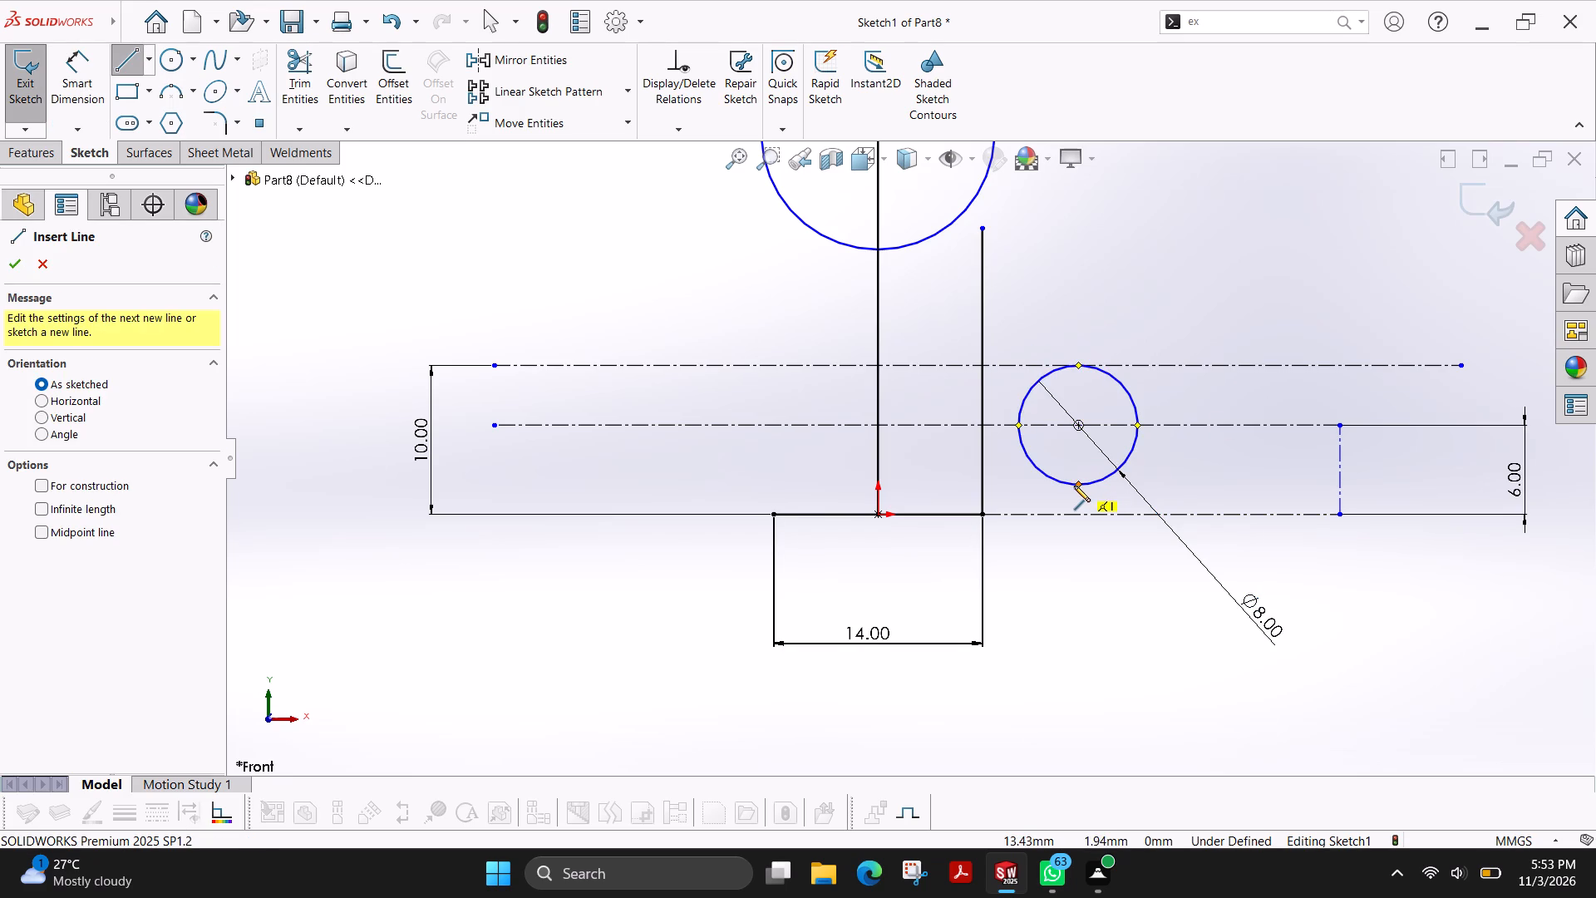
click(585, 484)
key(Escape)
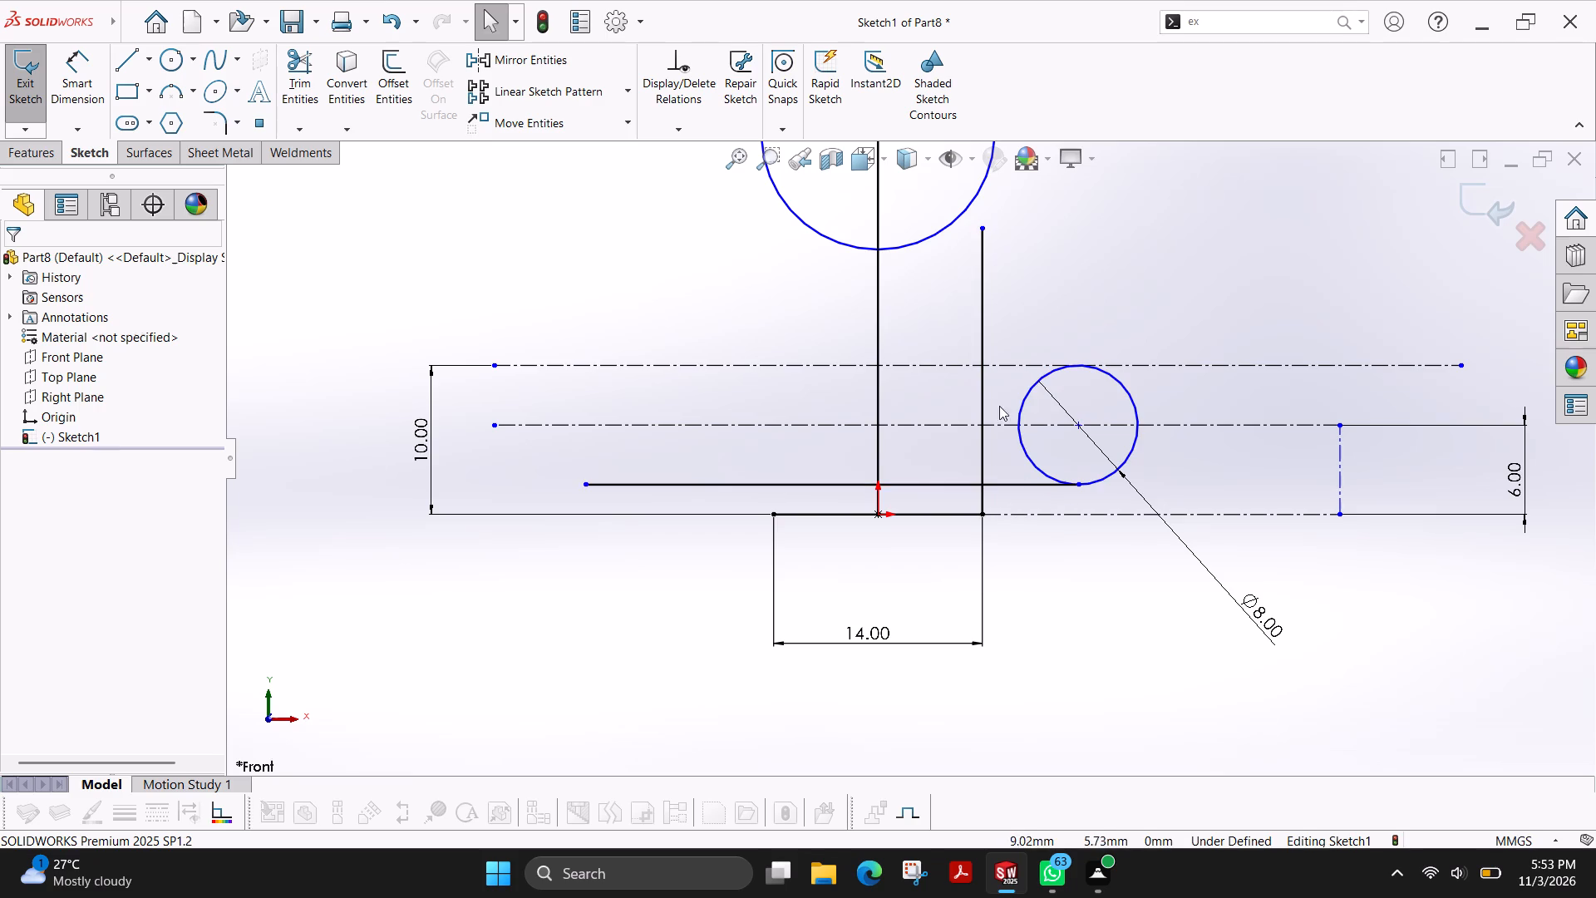
Start another sketch line.
click(134, 58)
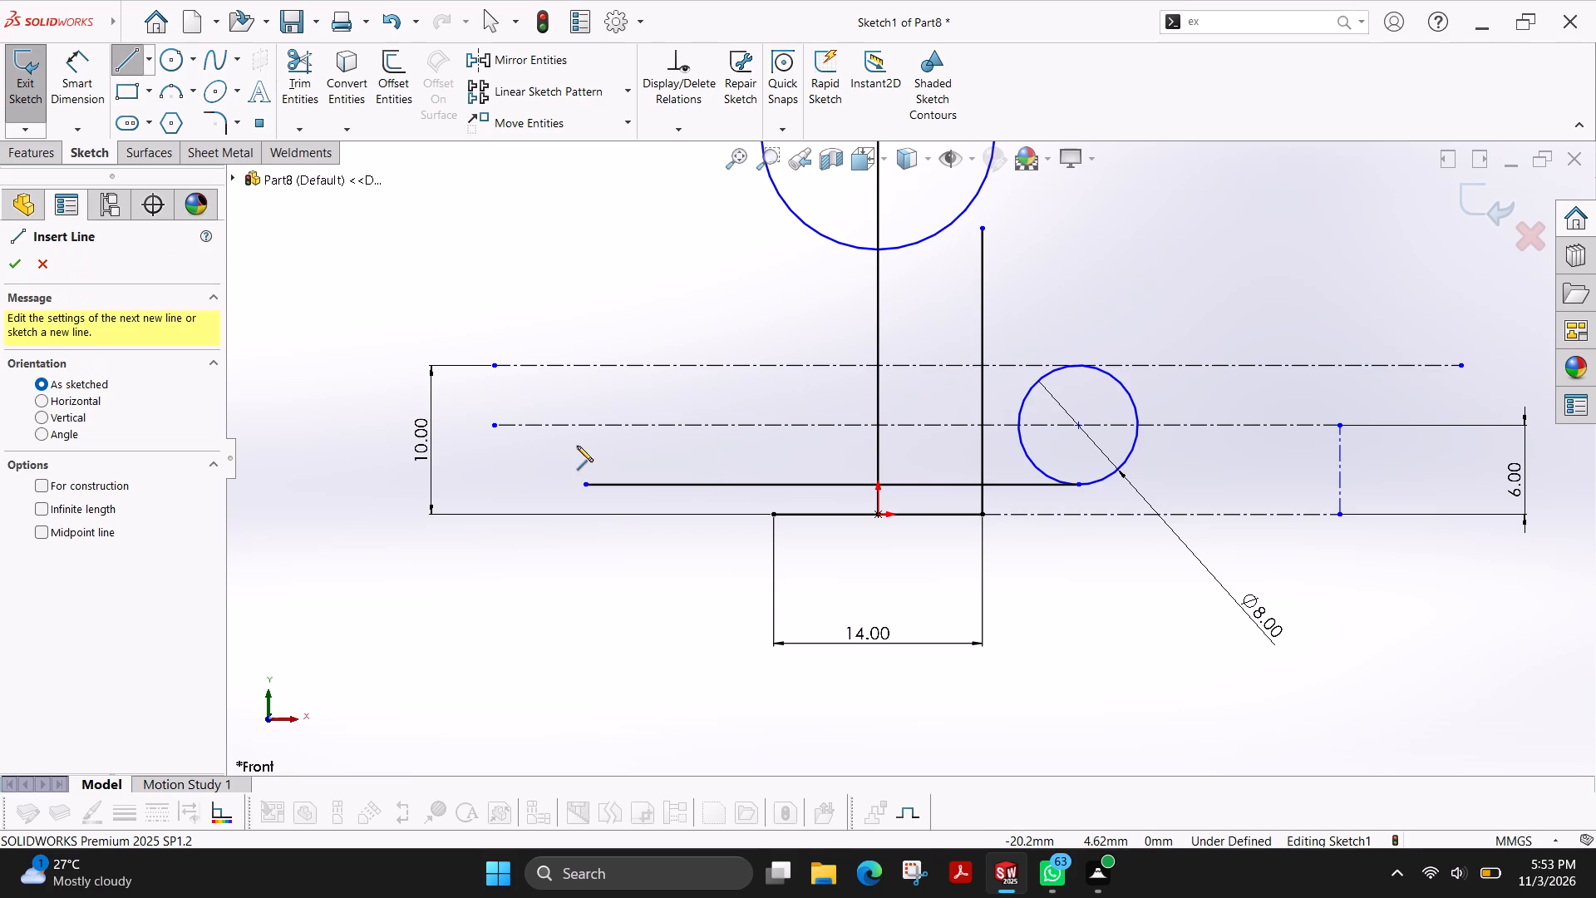
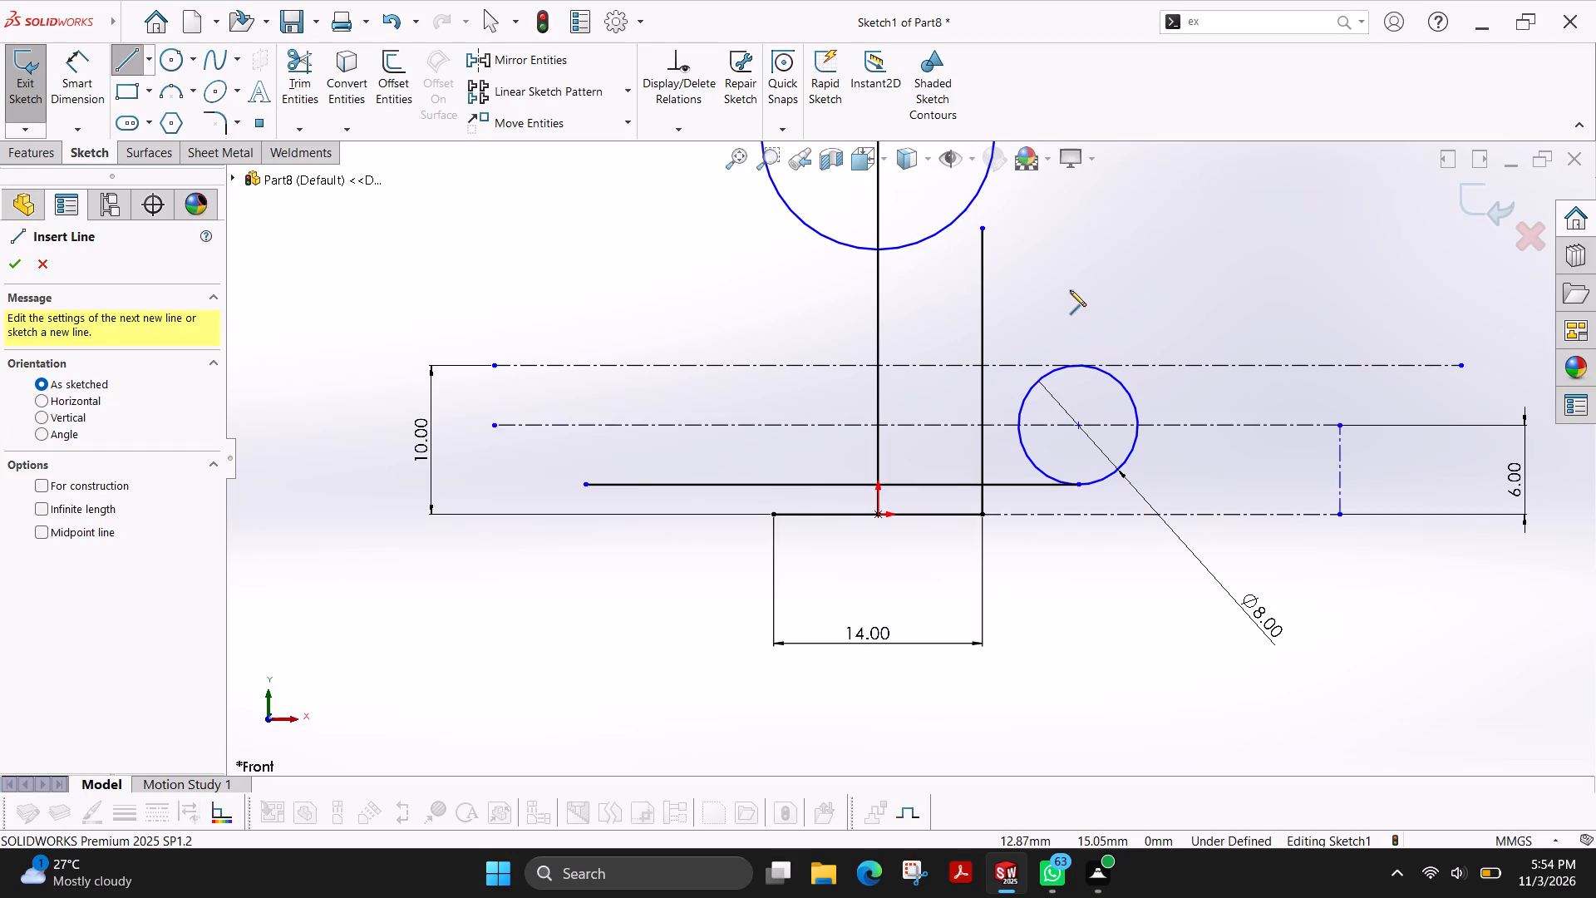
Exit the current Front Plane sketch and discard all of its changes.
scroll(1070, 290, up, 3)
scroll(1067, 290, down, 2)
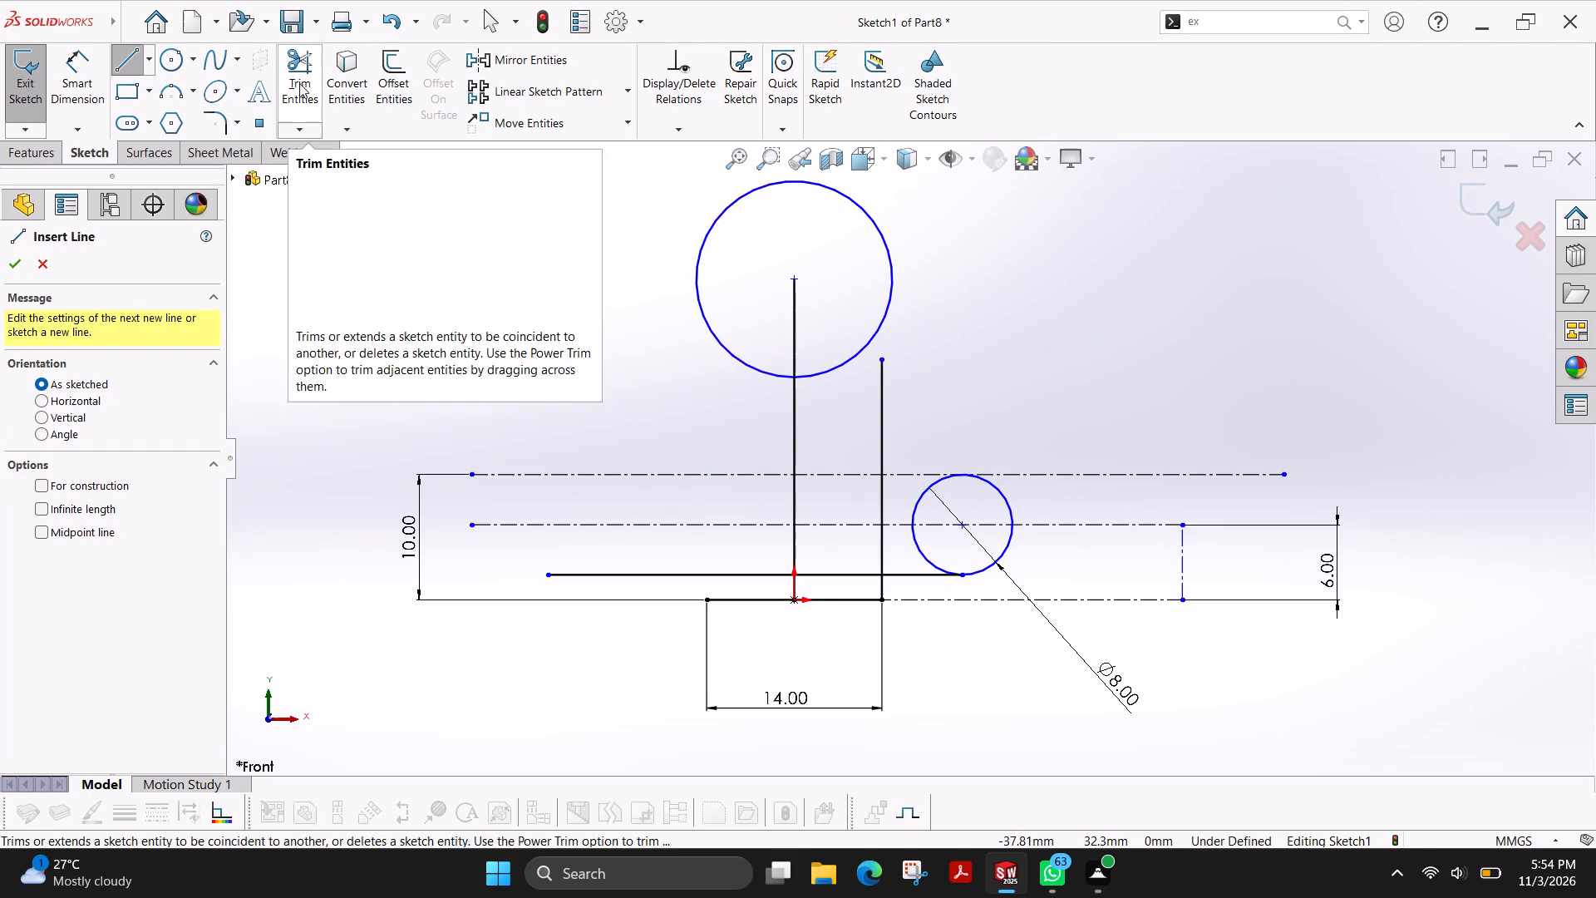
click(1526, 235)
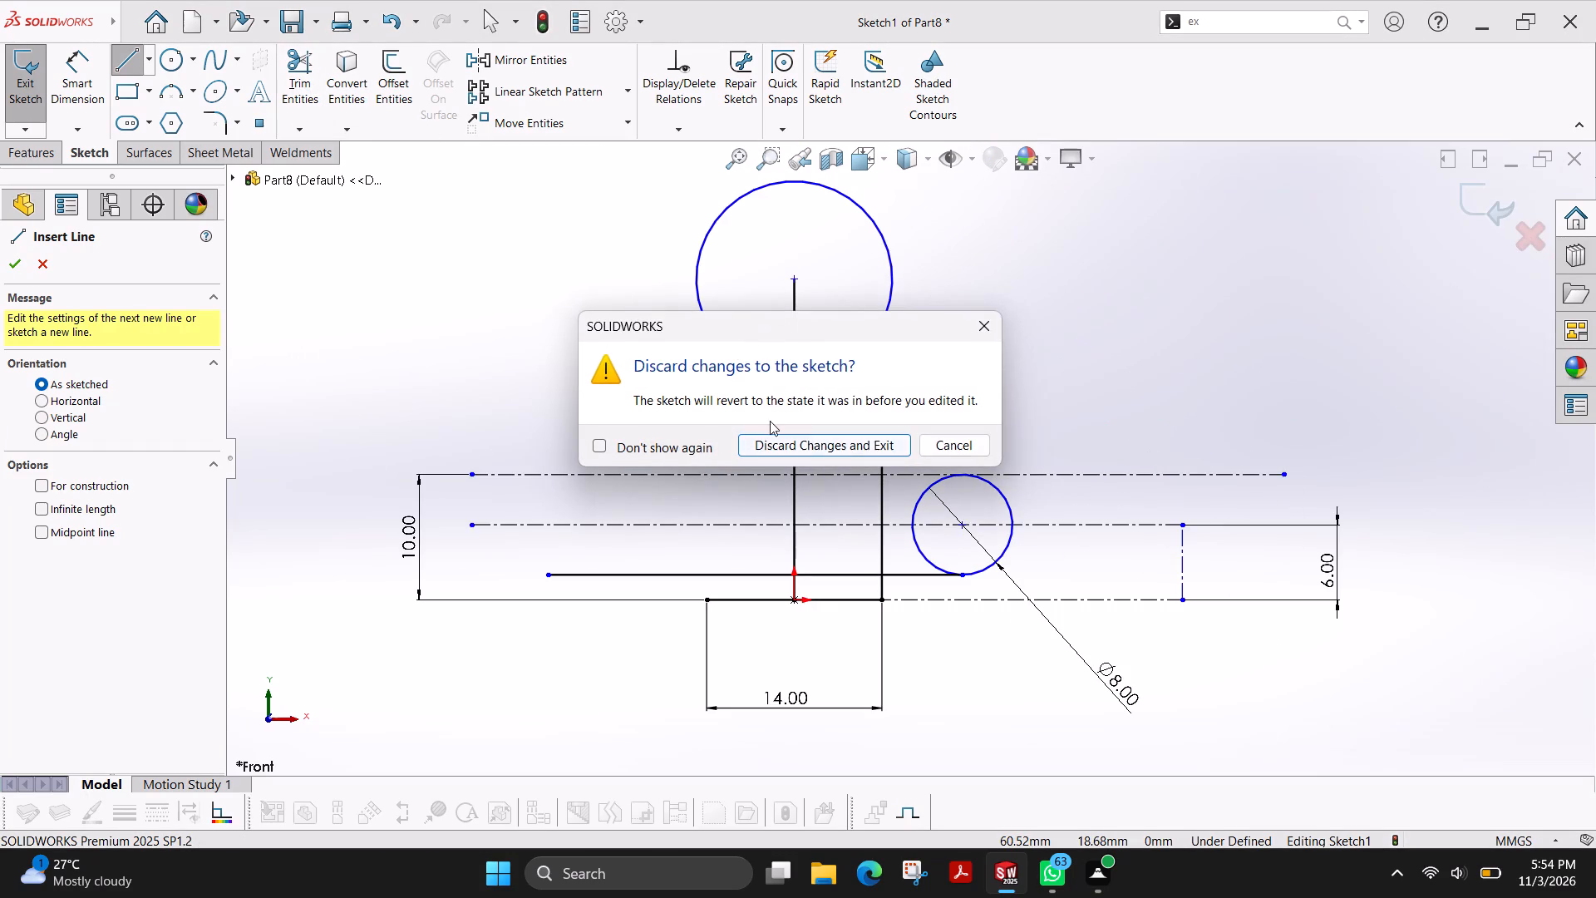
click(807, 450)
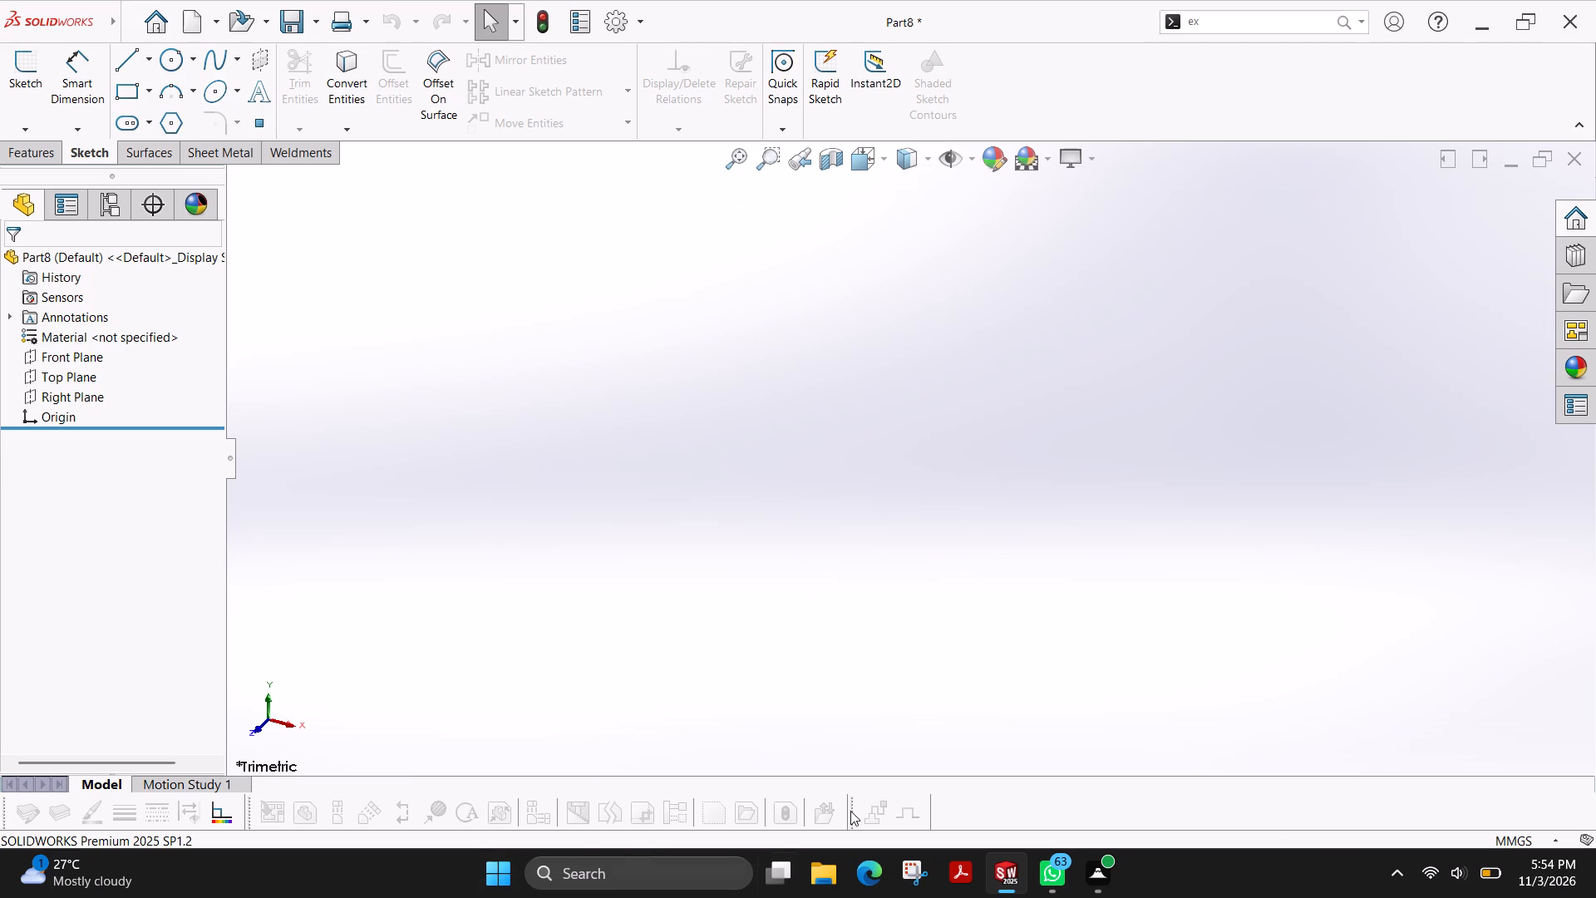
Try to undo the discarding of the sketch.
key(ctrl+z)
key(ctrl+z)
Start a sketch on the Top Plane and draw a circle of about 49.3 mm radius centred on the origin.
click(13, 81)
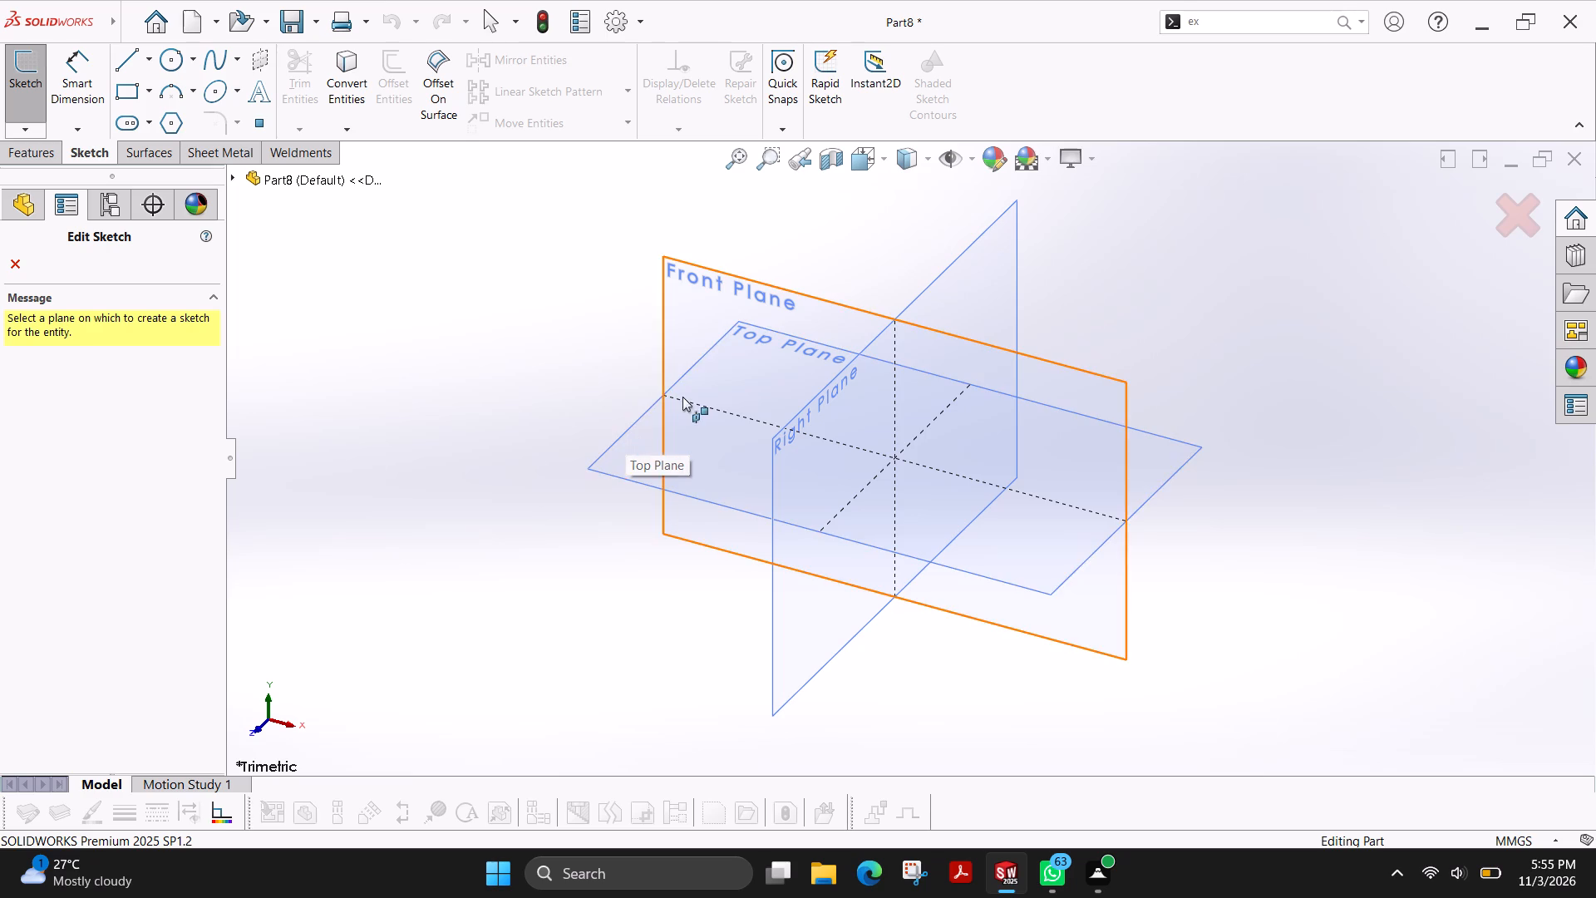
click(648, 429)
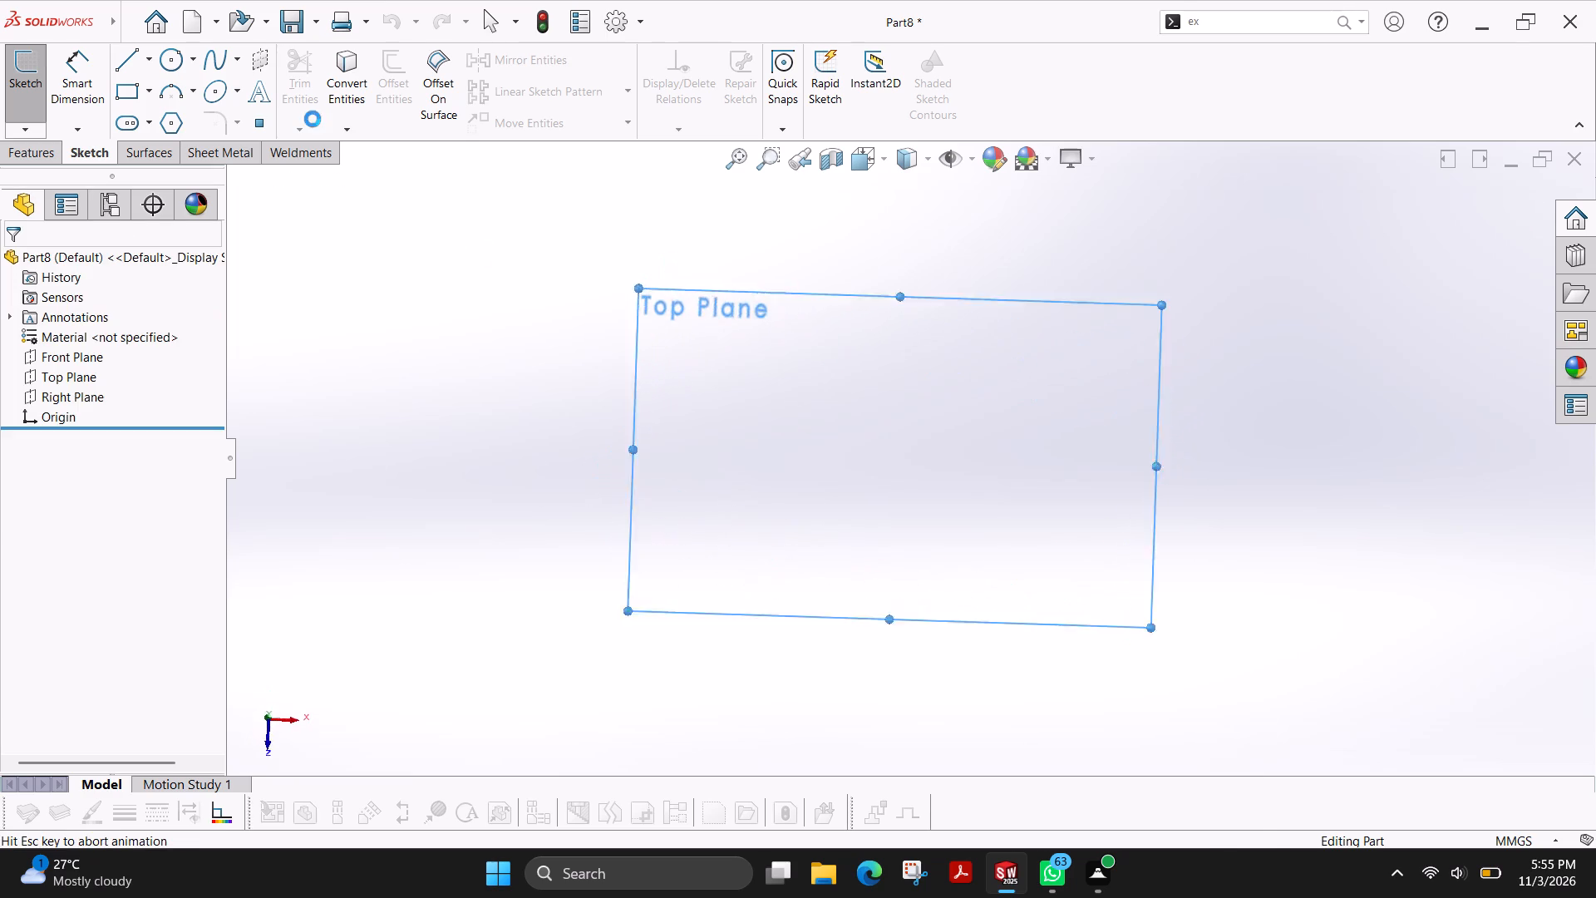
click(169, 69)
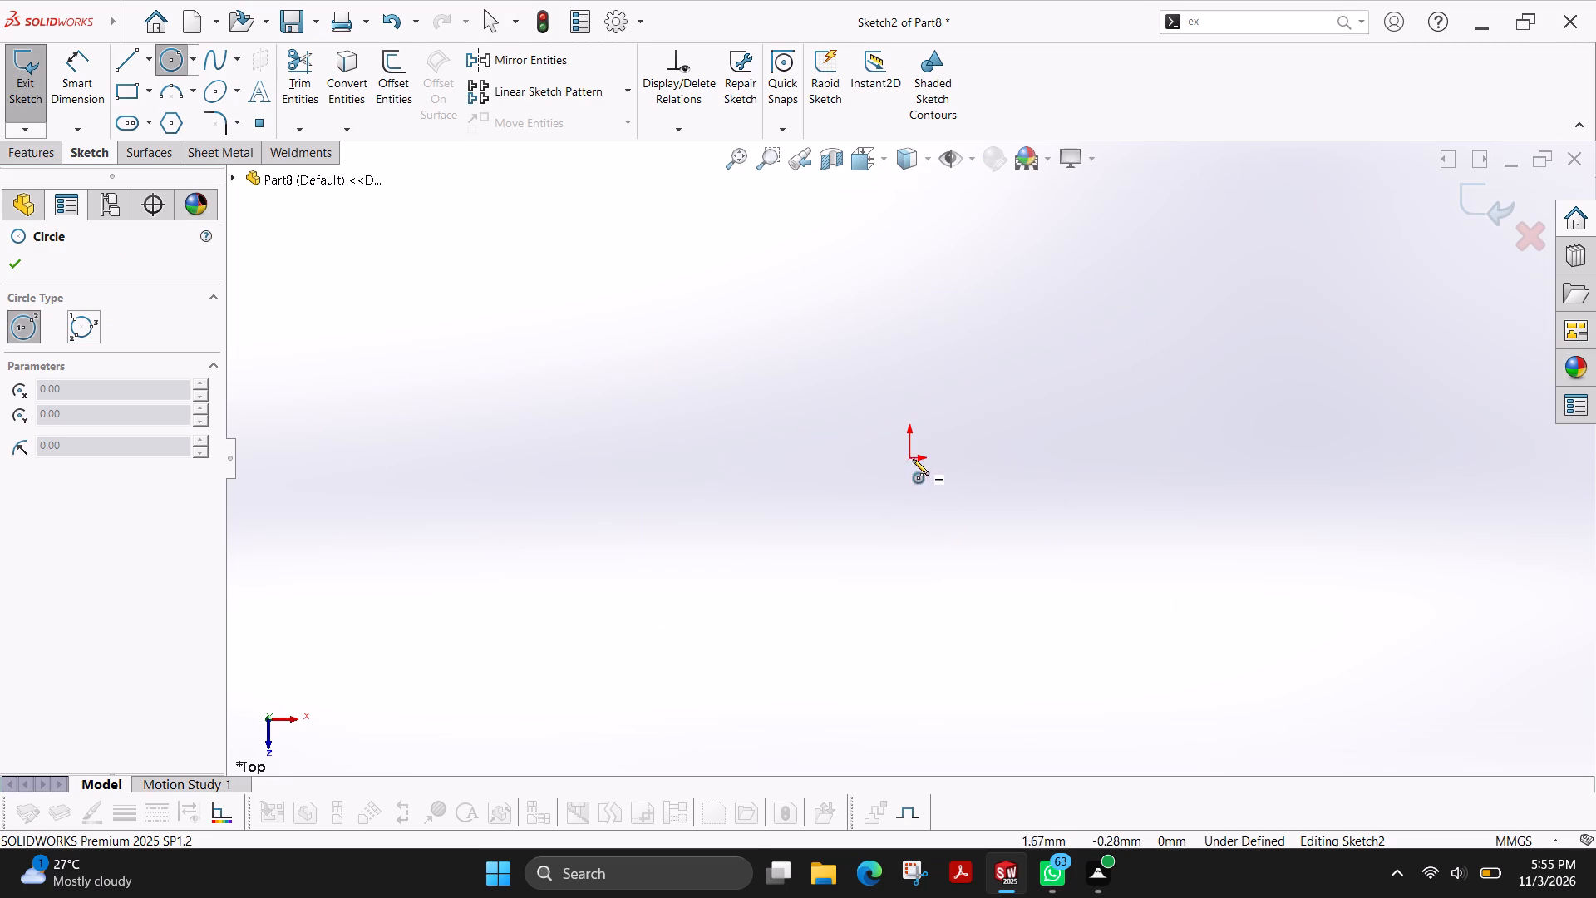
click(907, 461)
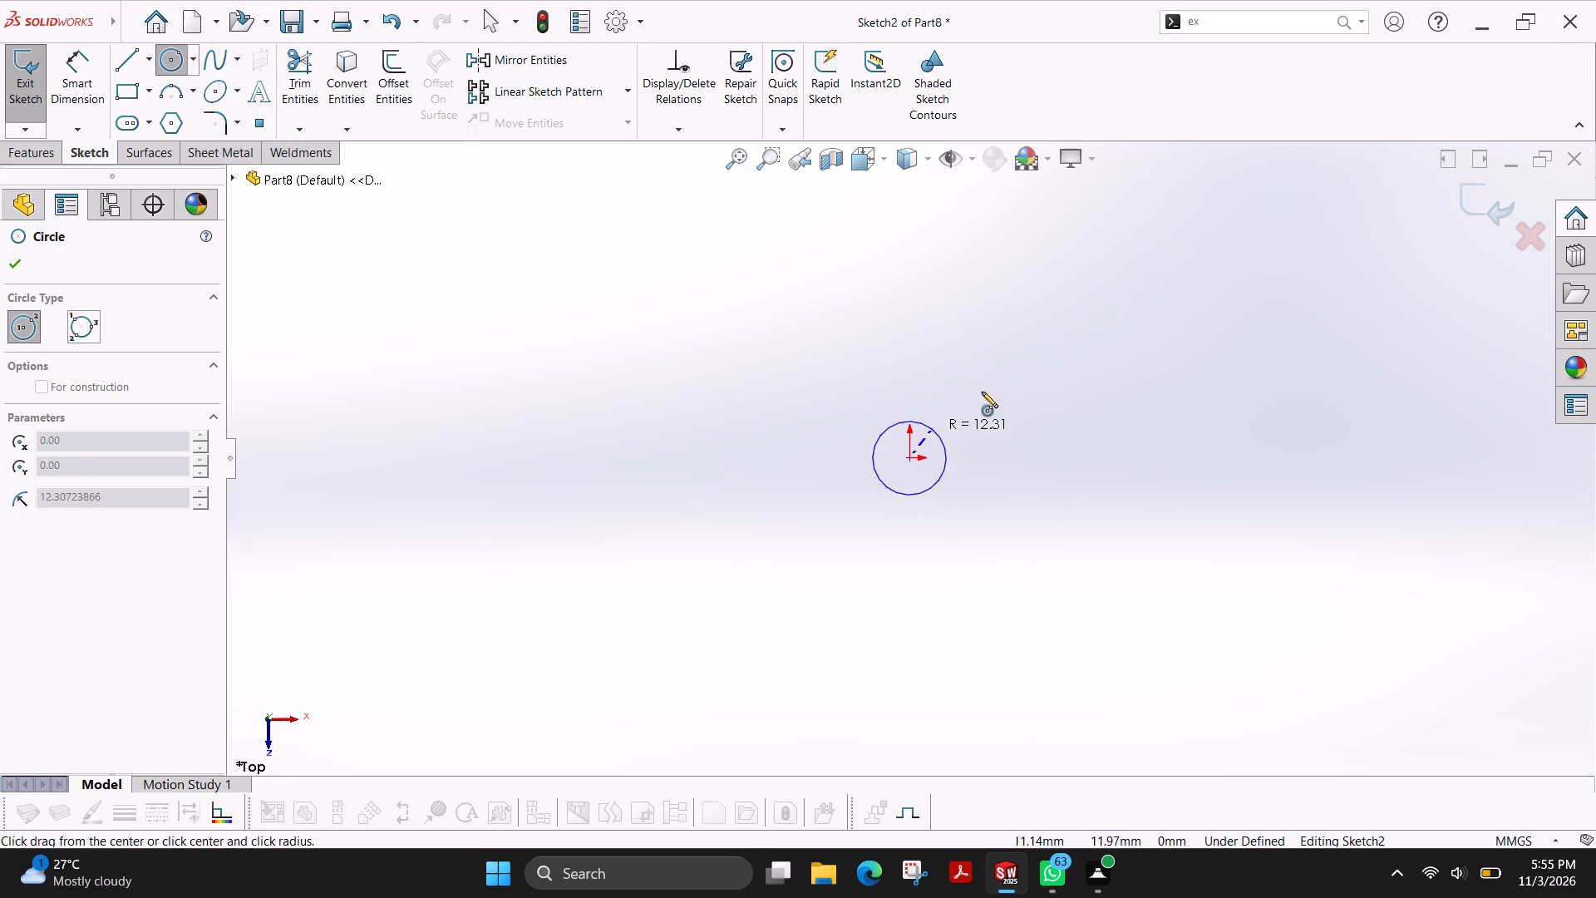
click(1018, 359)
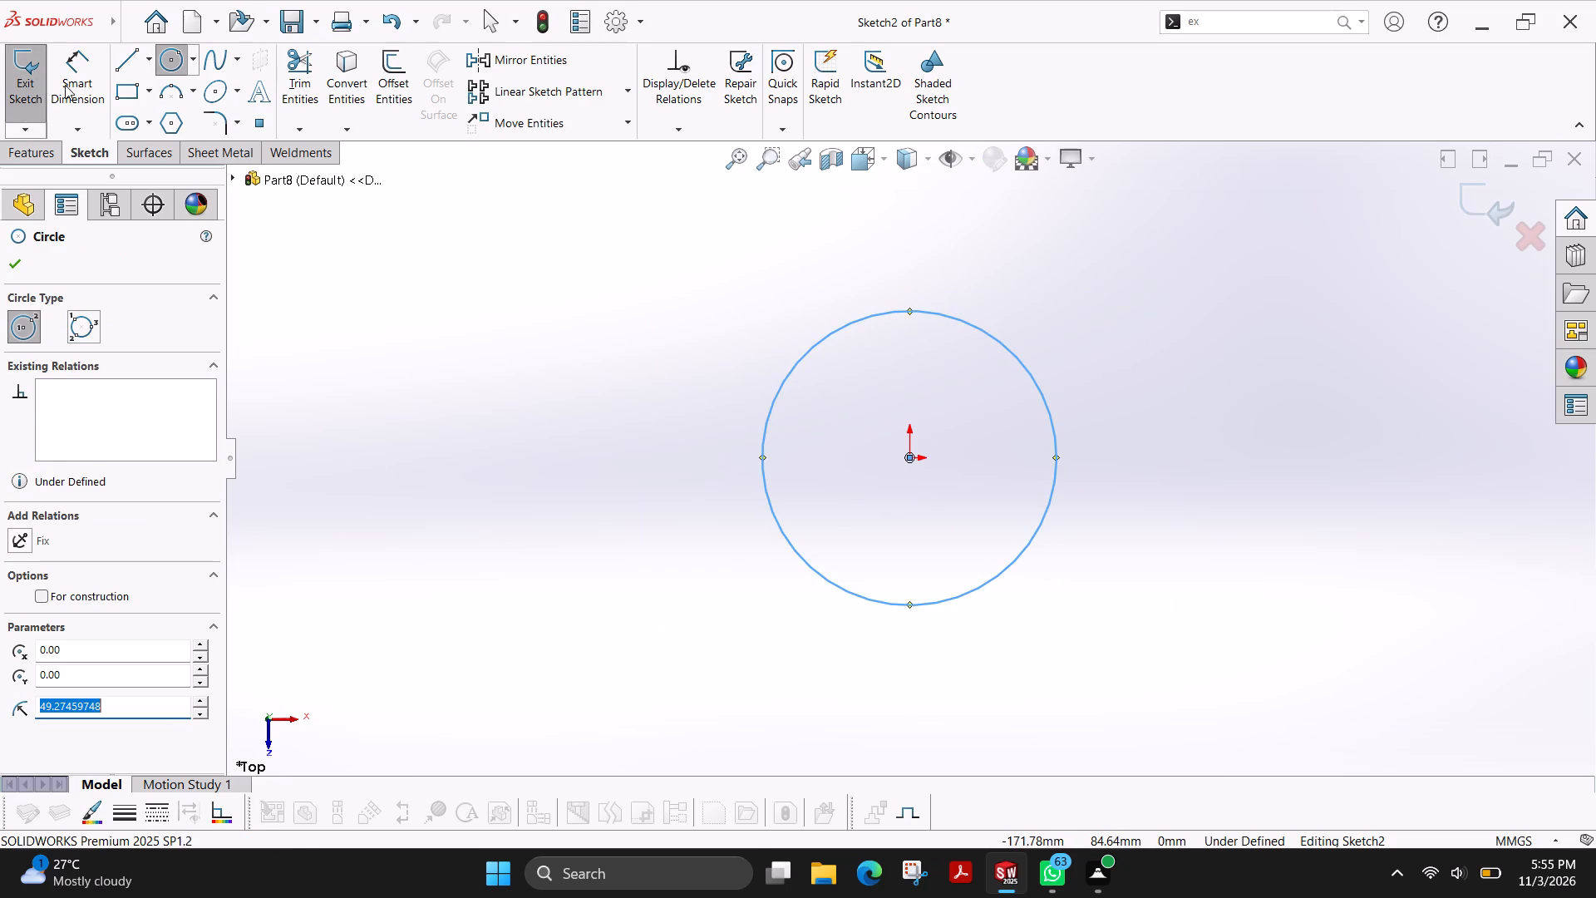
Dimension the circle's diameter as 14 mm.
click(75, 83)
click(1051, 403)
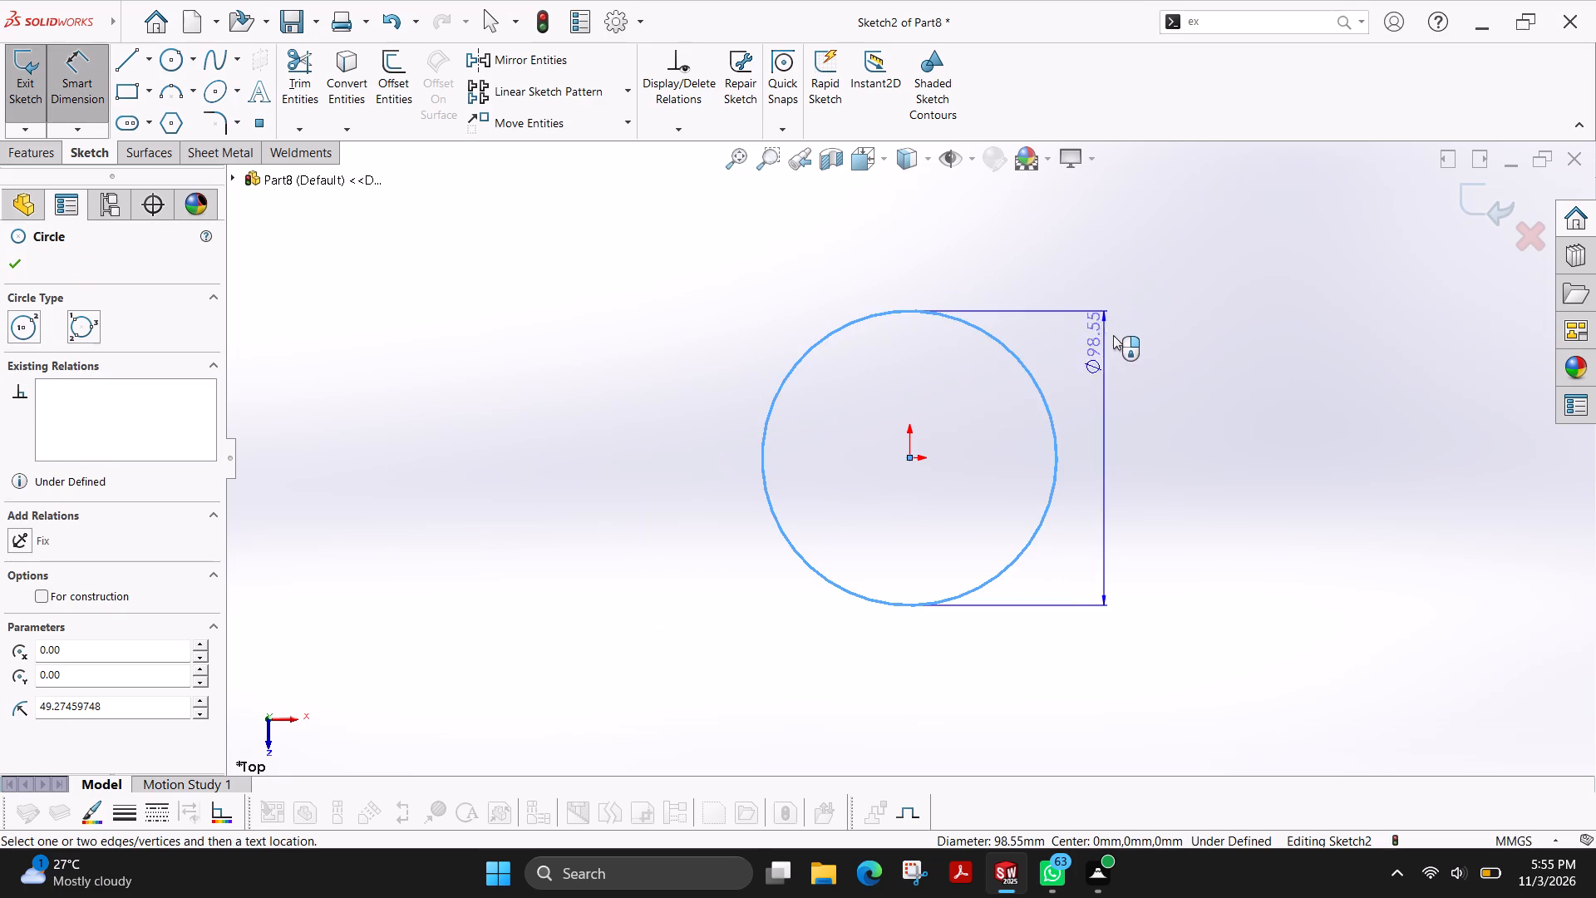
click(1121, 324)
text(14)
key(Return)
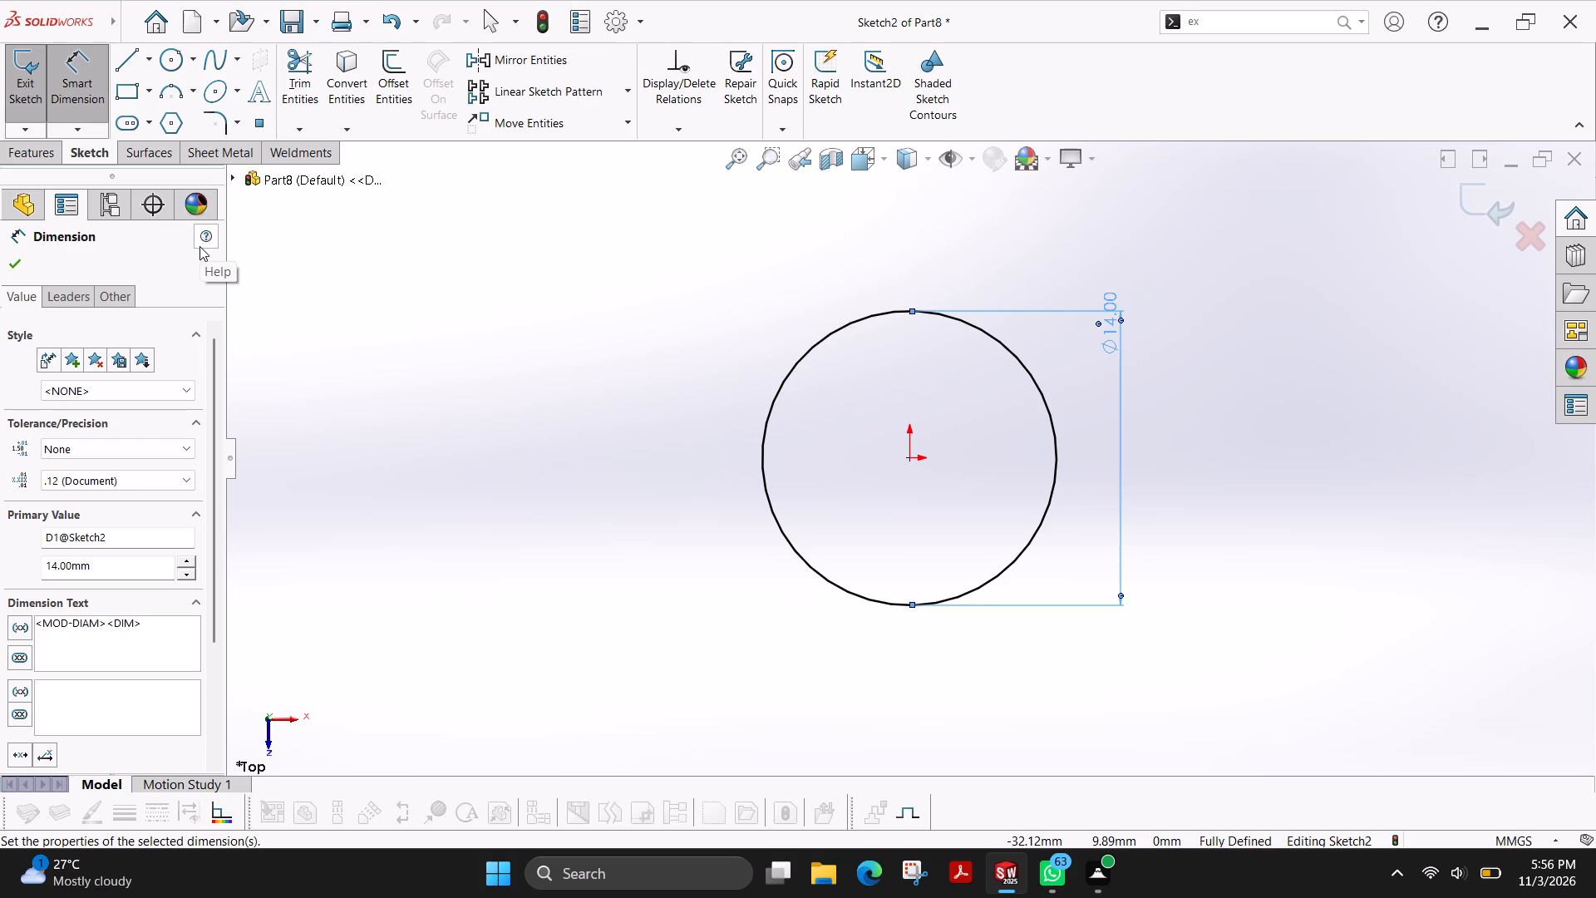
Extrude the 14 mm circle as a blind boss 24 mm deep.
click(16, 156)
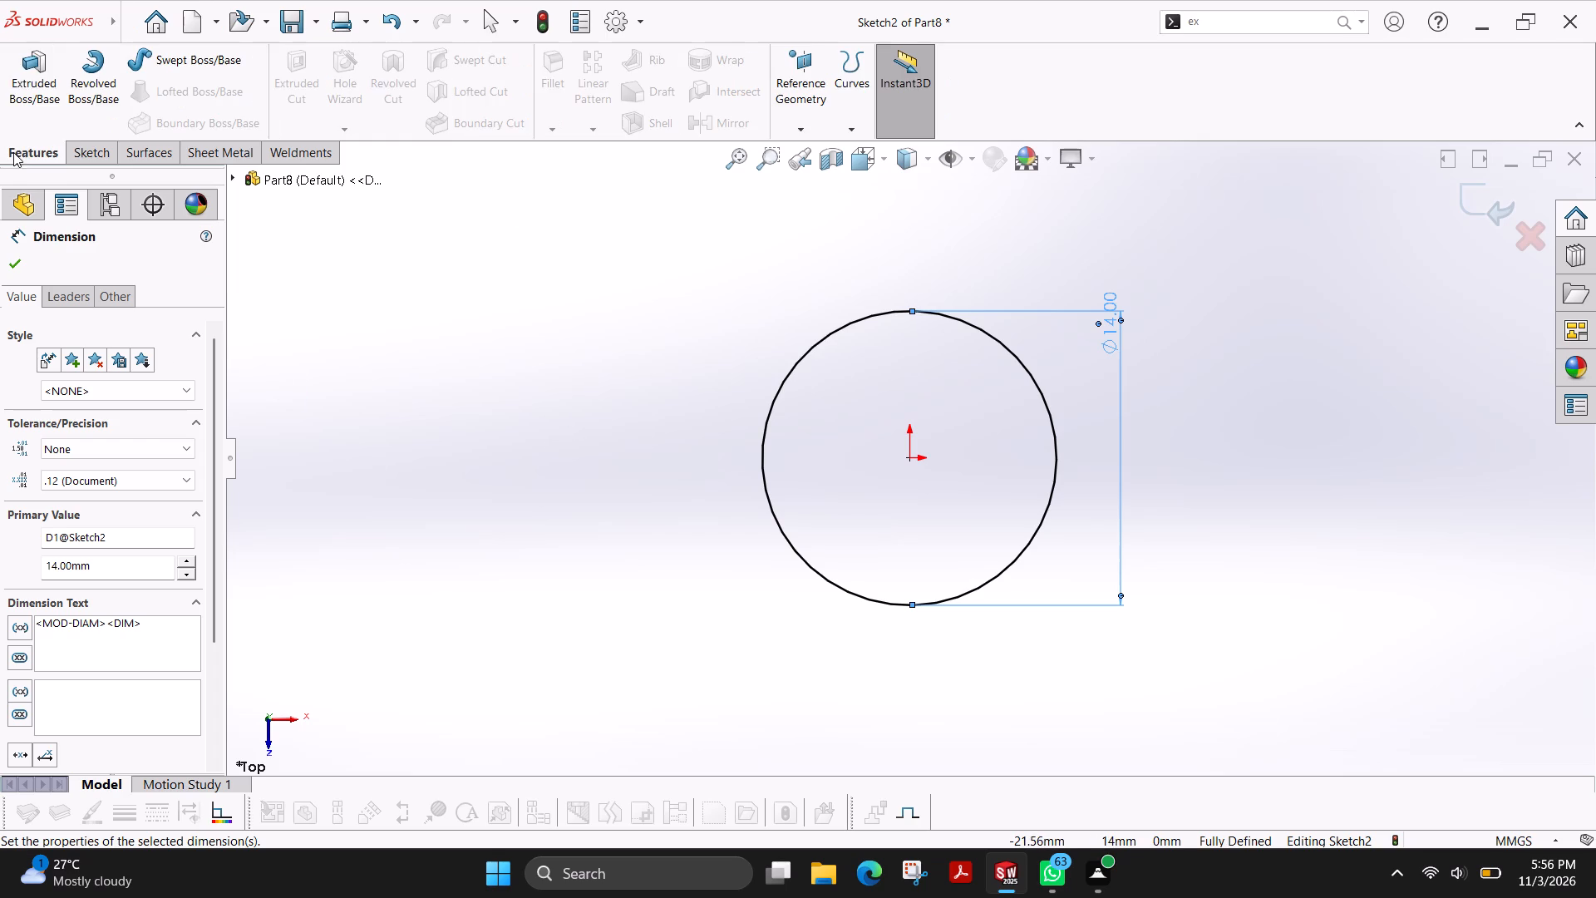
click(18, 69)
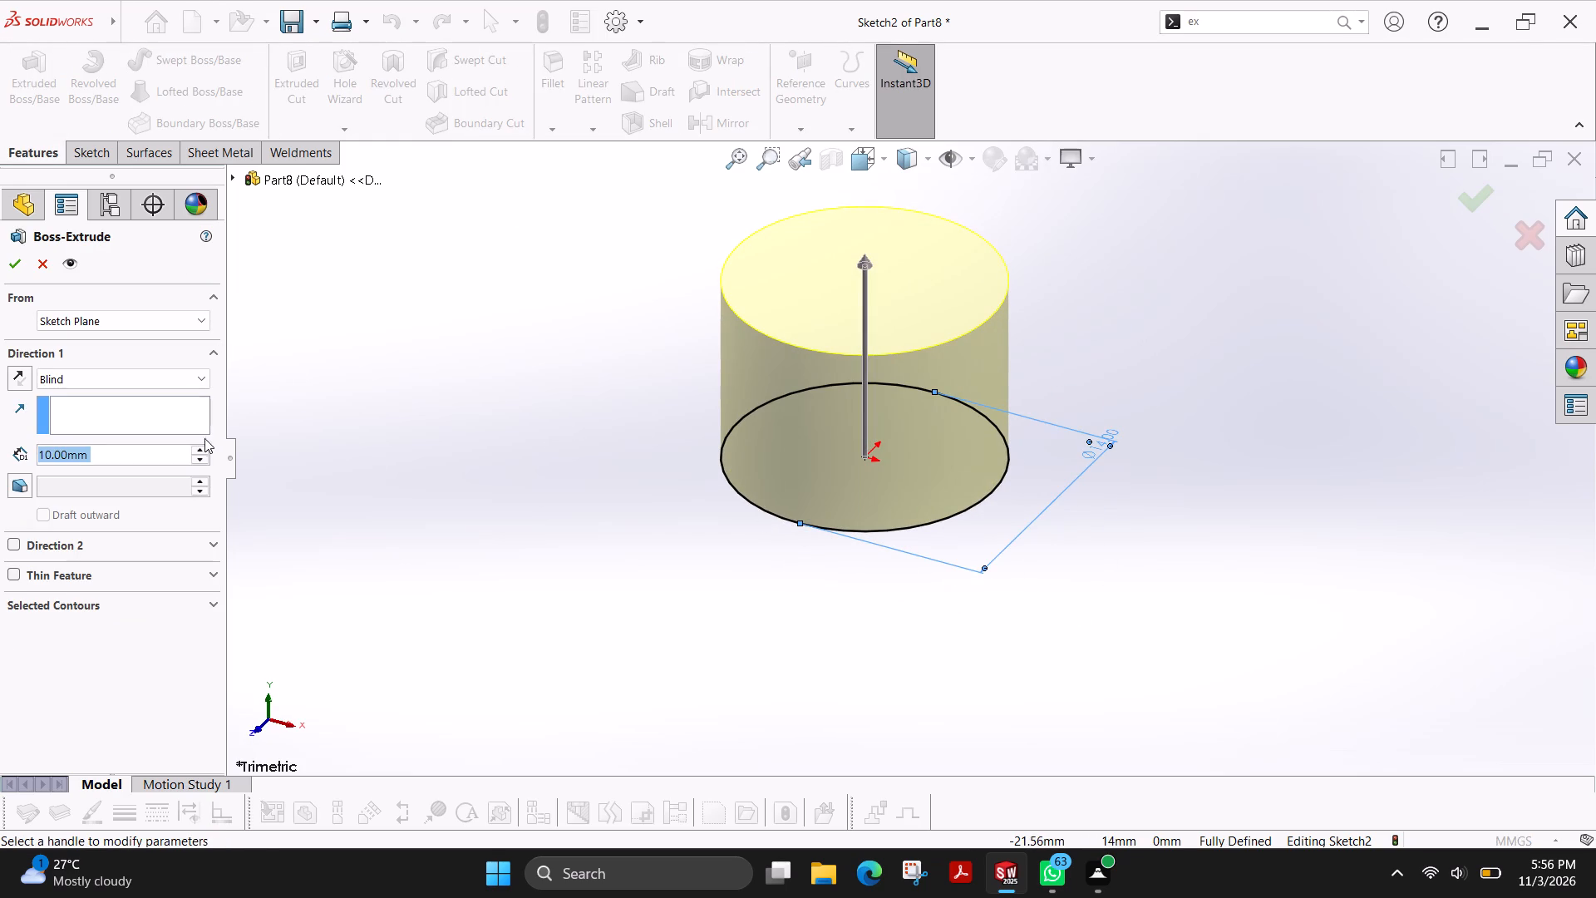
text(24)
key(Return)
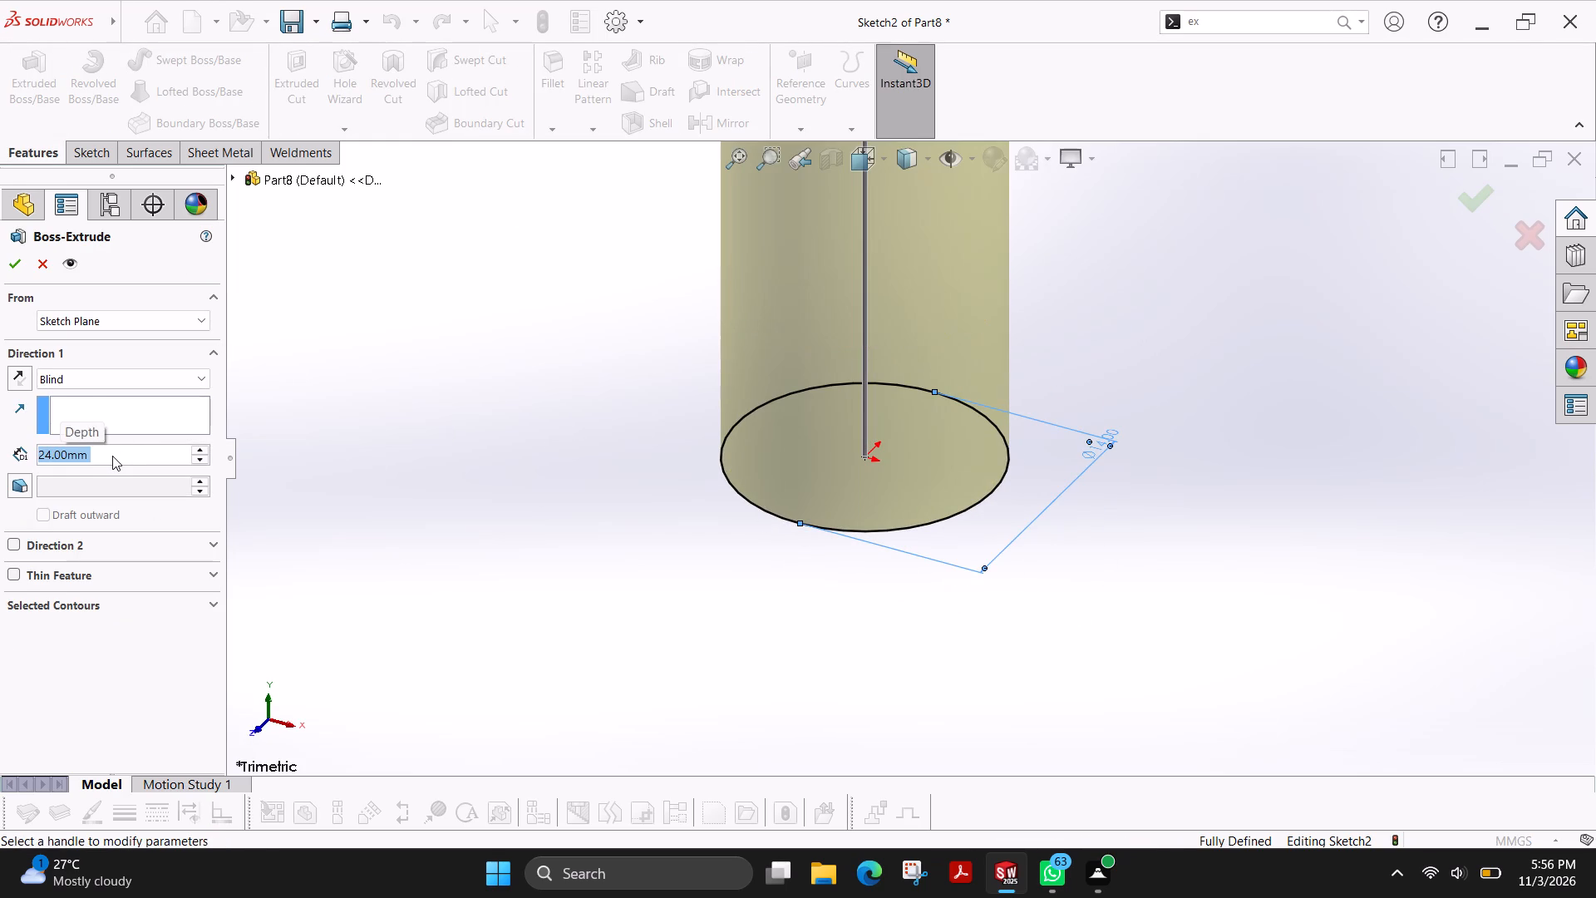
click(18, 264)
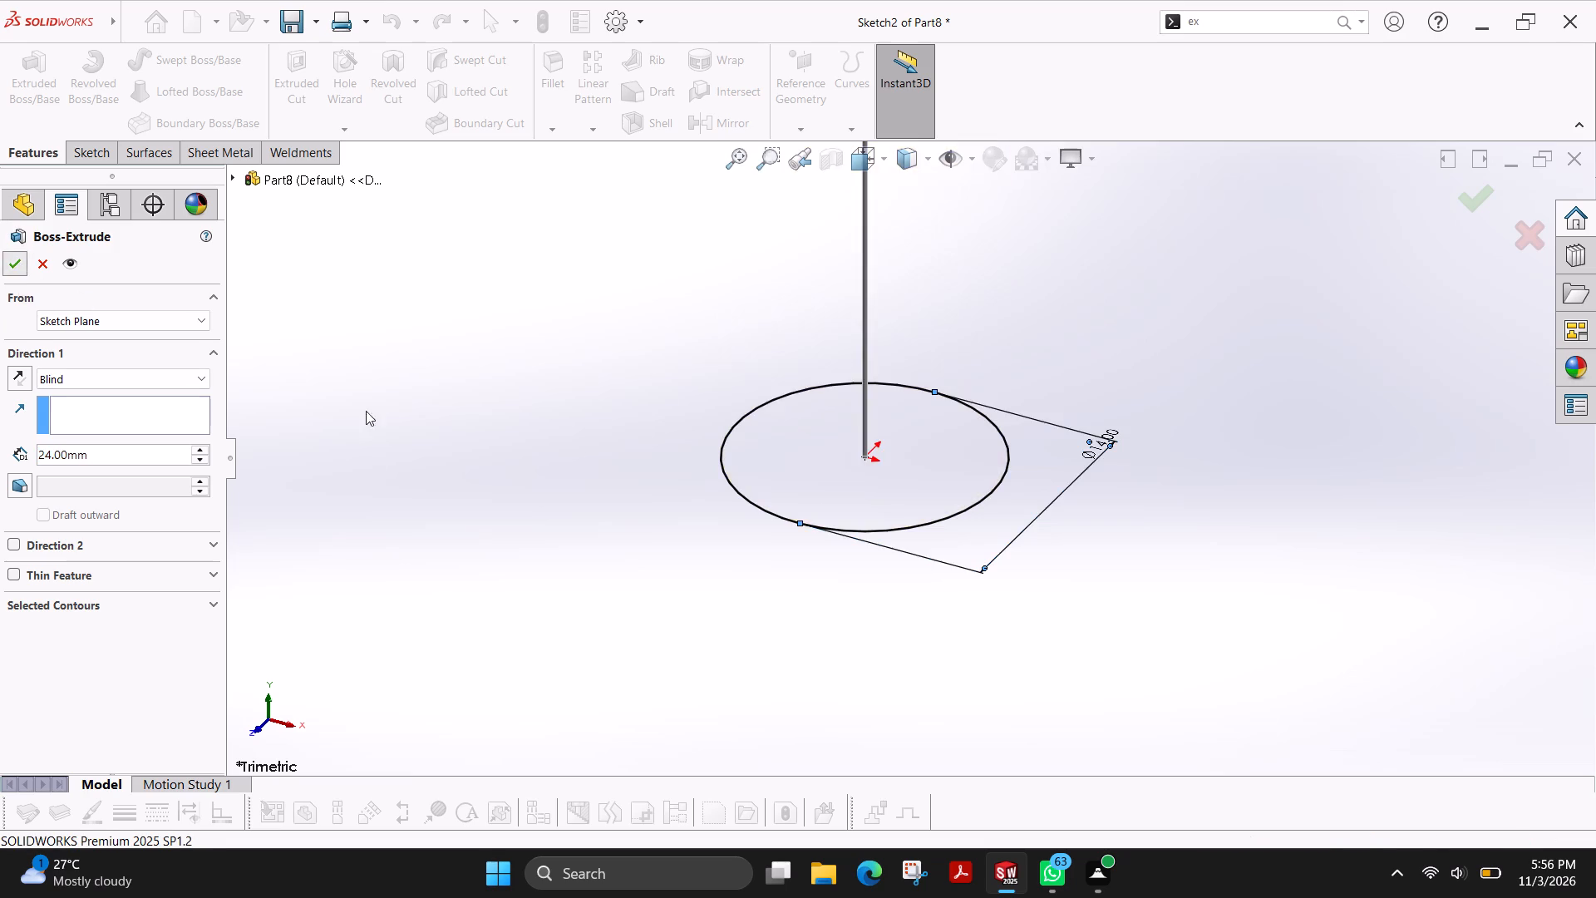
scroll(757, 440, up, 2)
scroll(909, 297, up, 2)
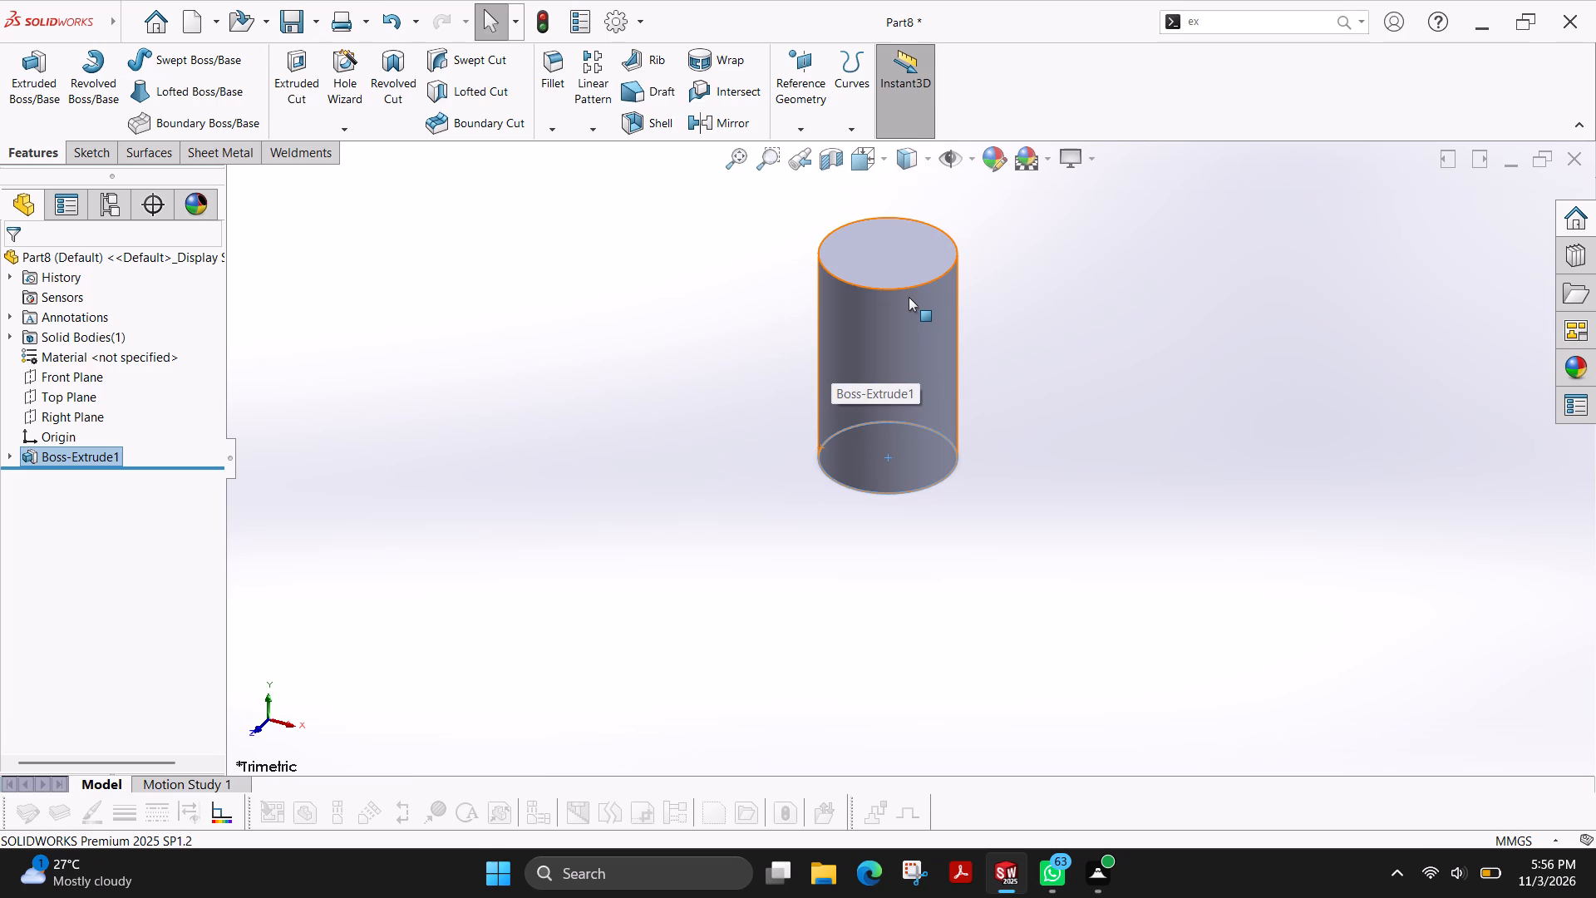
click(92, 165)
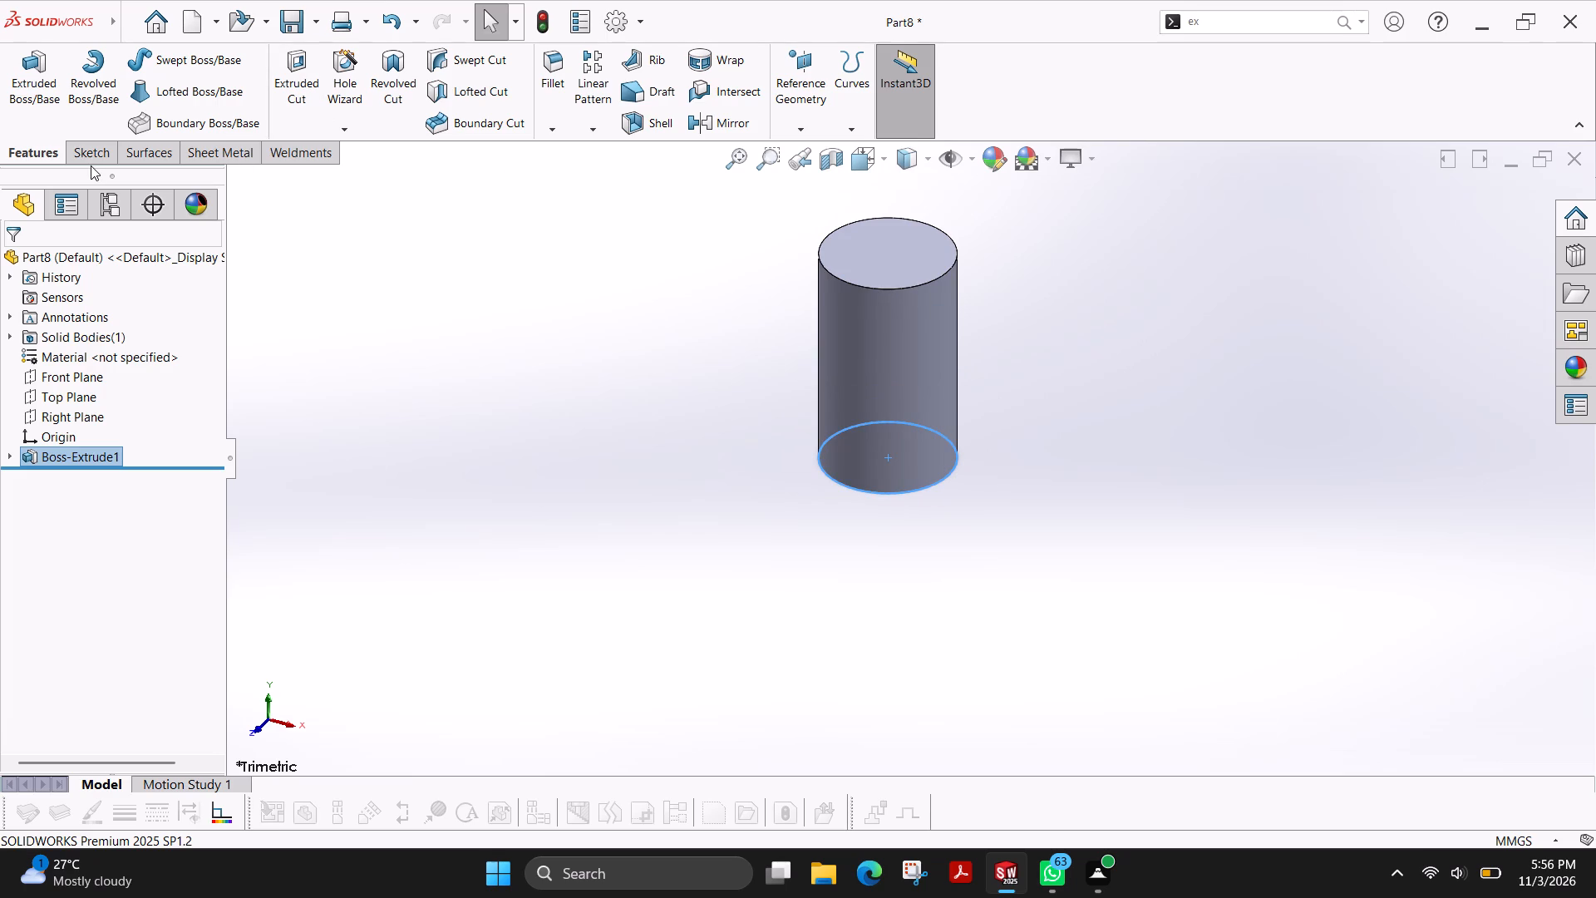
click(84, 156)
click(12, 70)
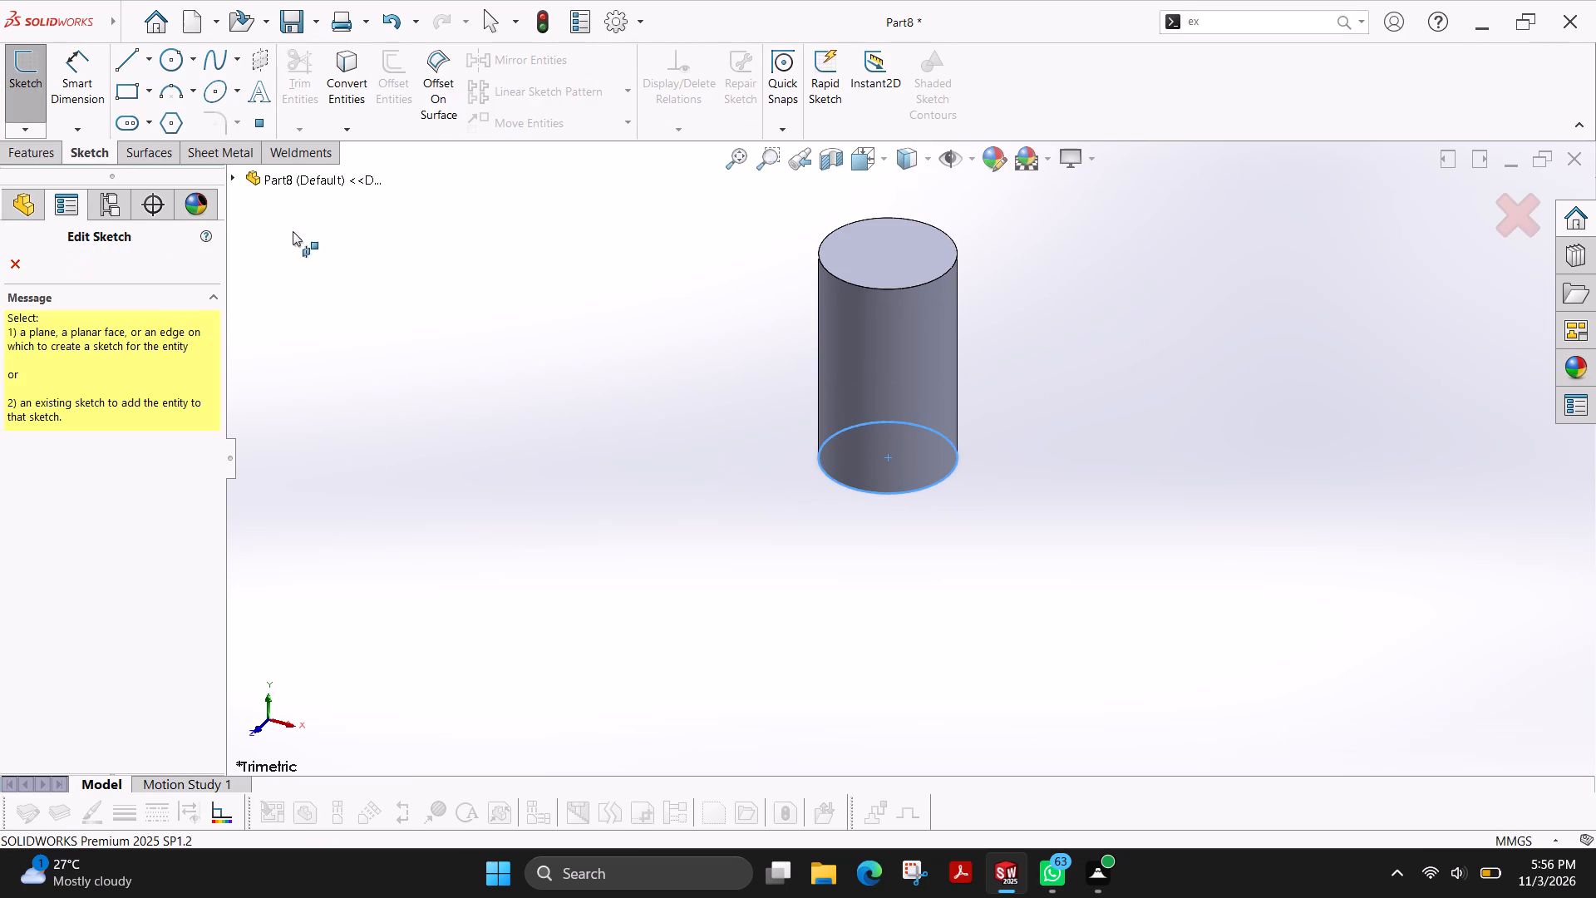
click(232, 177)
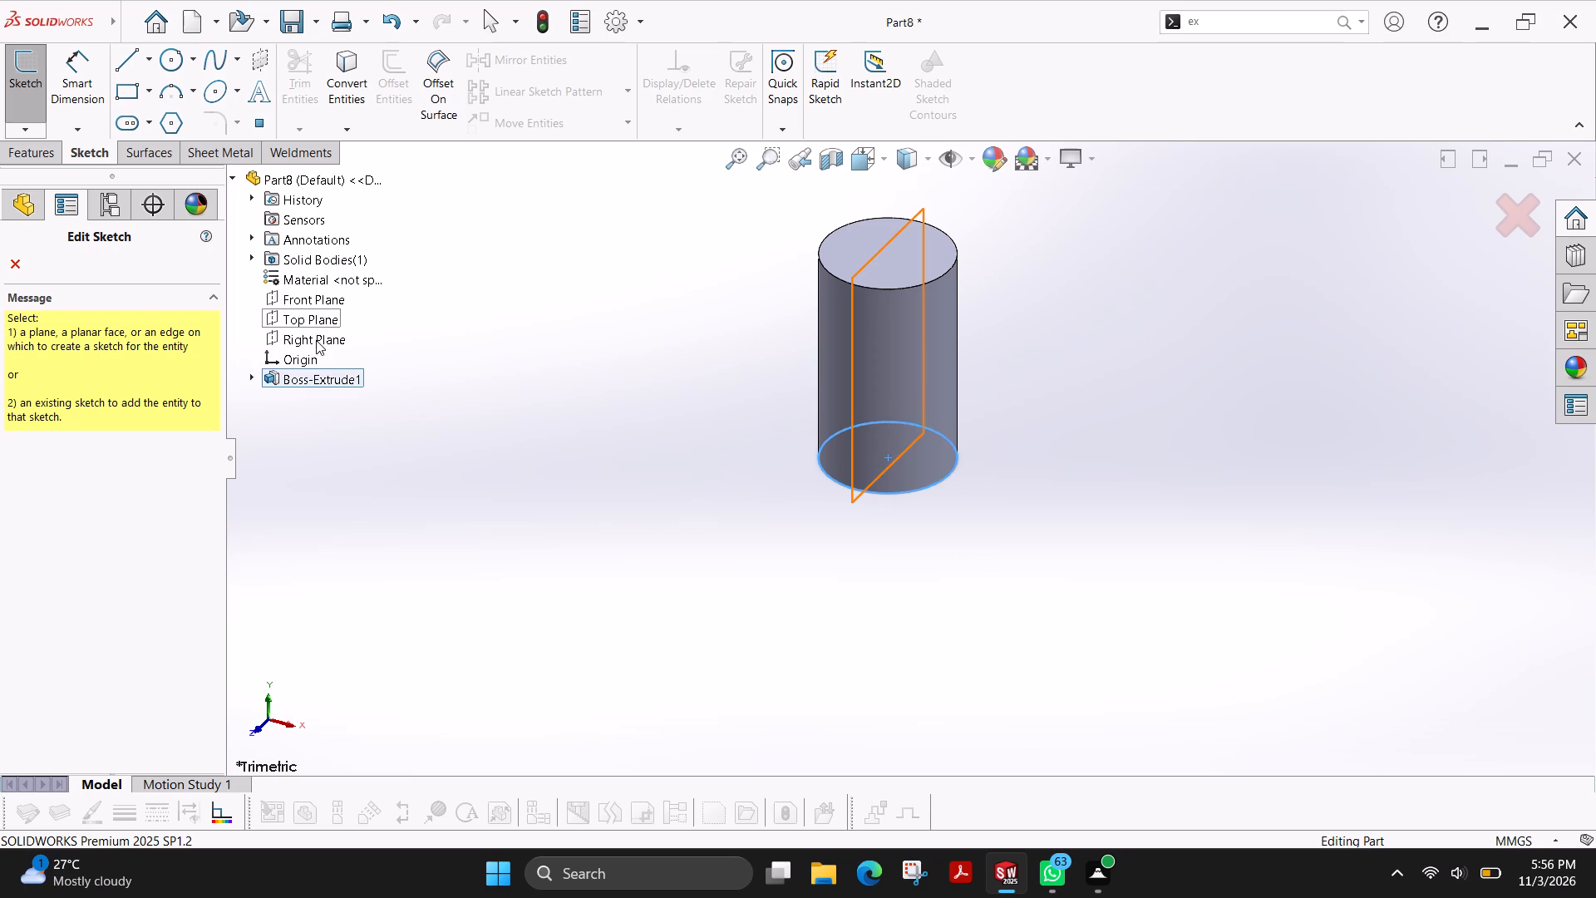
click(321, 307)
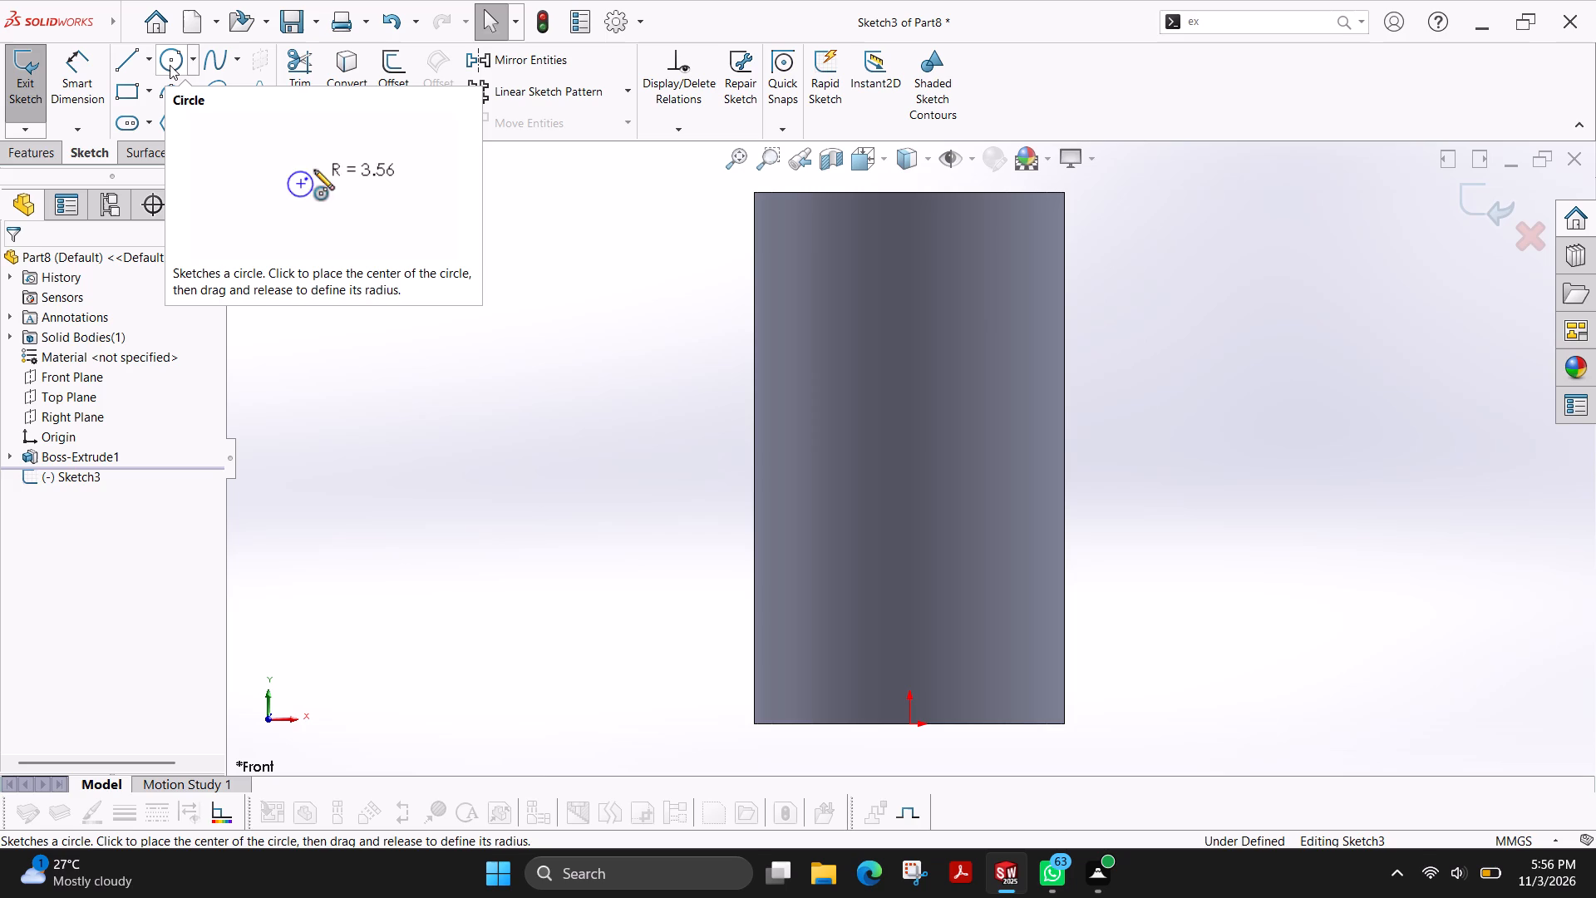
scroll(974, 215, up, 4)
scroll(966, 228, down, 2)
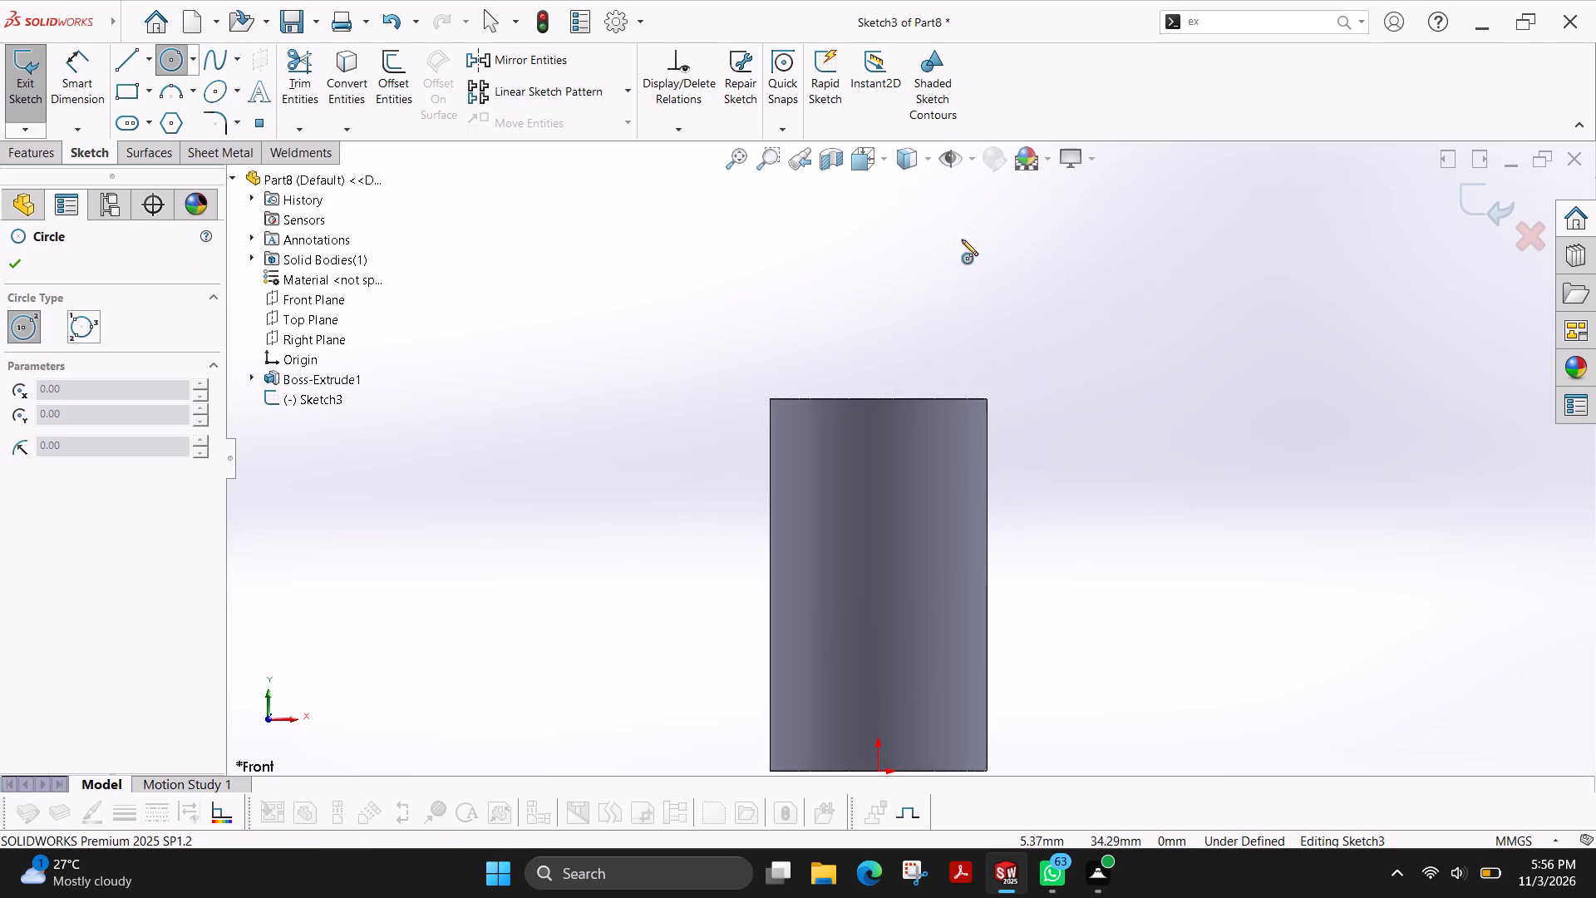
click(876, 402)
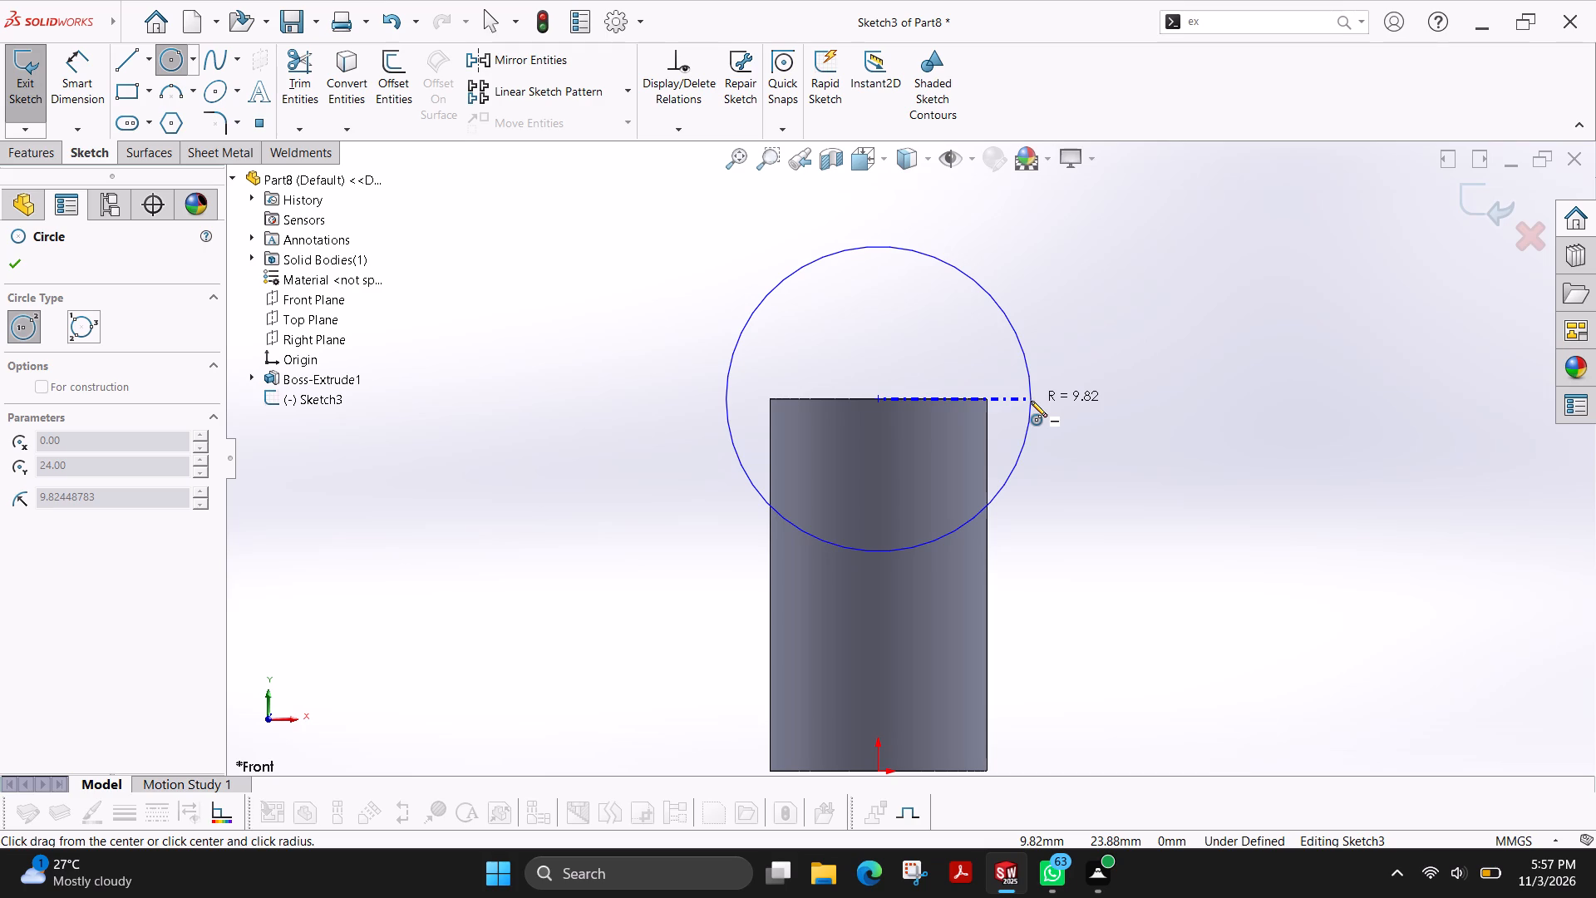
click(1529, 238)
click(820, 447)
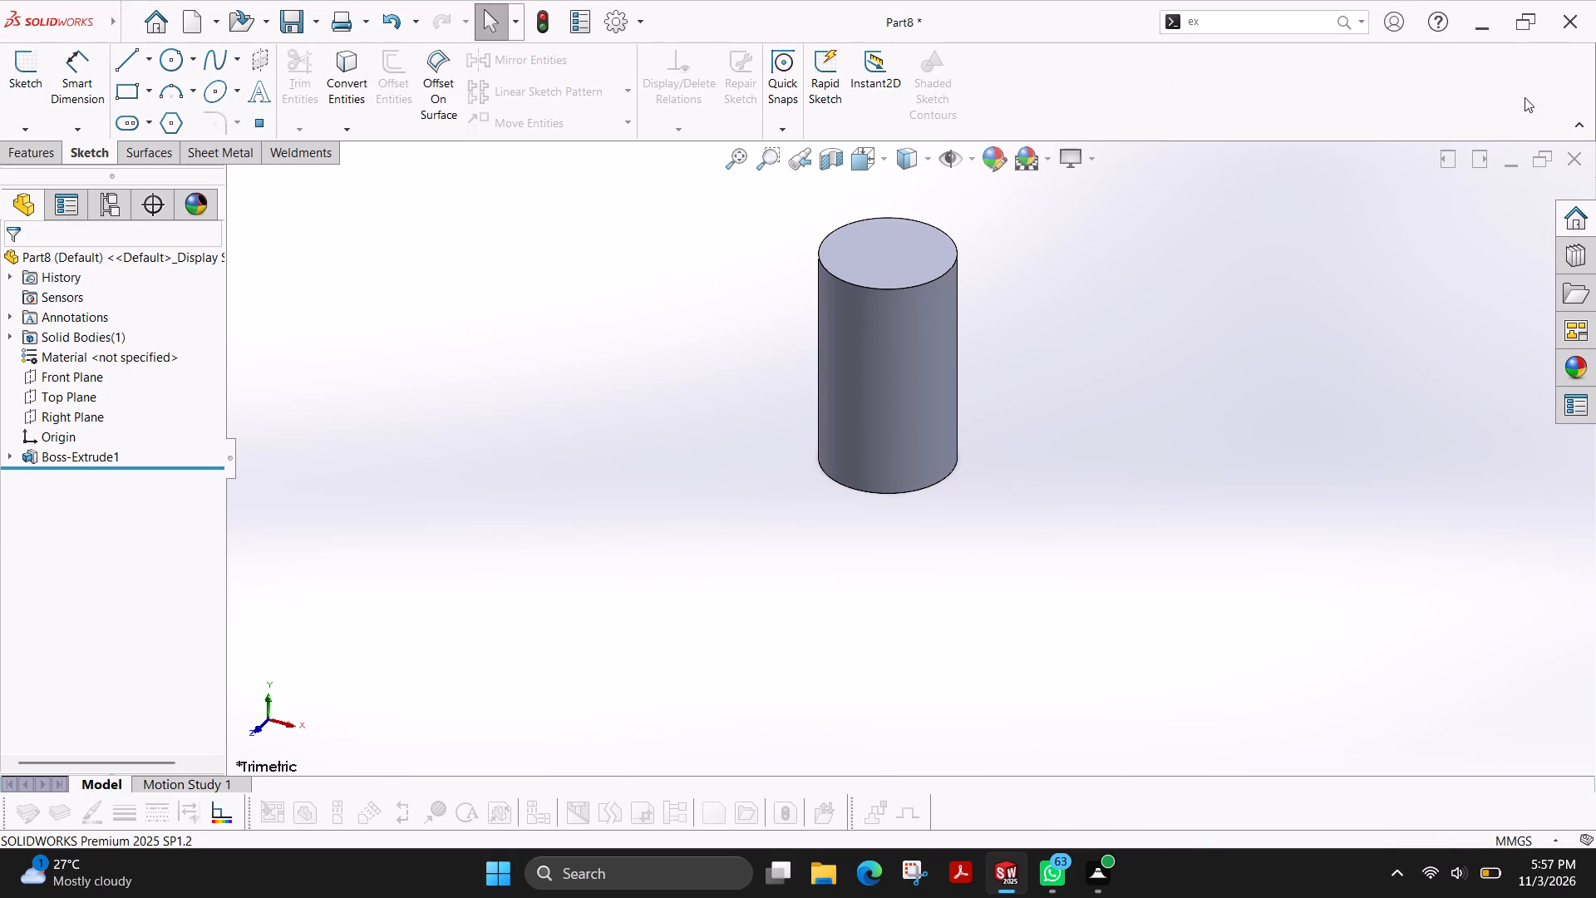
Close Part8 without saving it.
click(1583, 160)
click(862, 456)
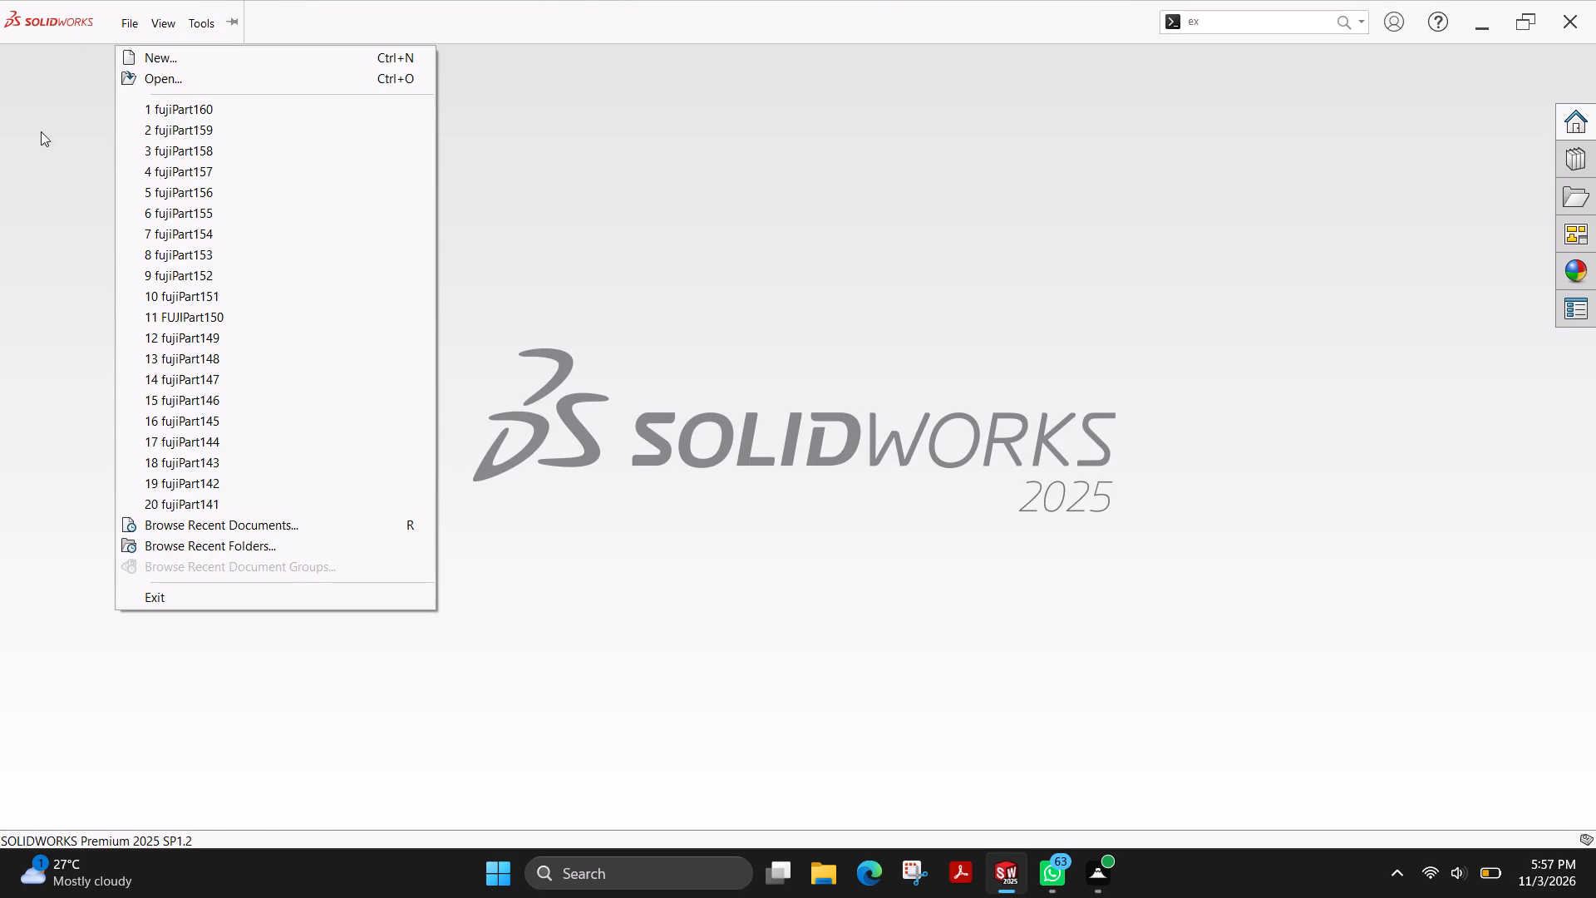
click(42, 151)
click(562, 159)
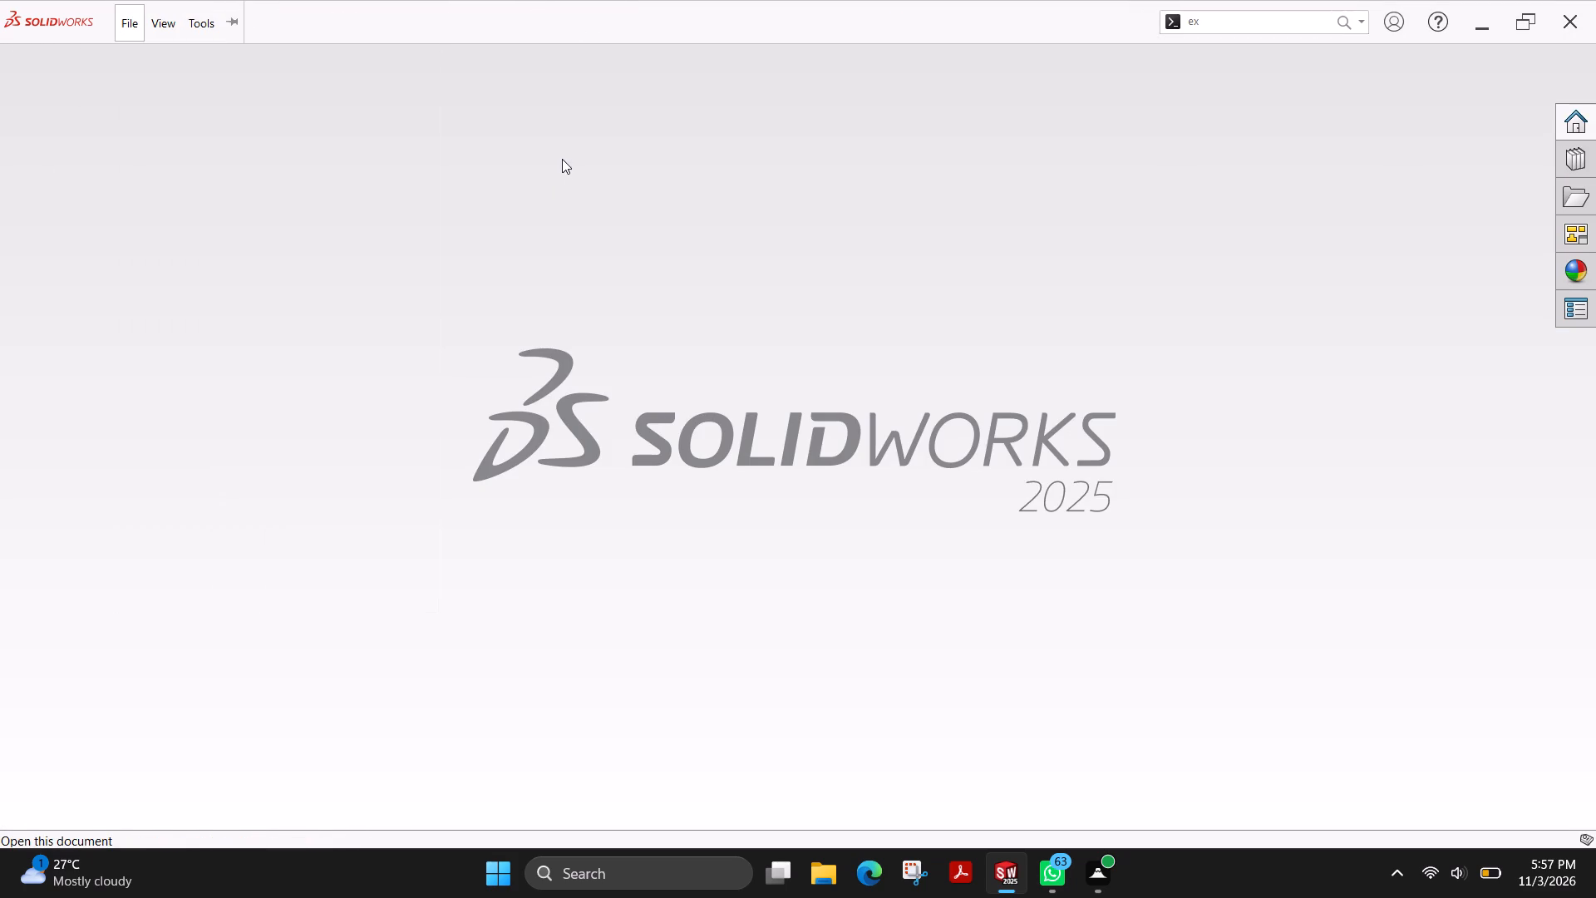
click(756, 175)
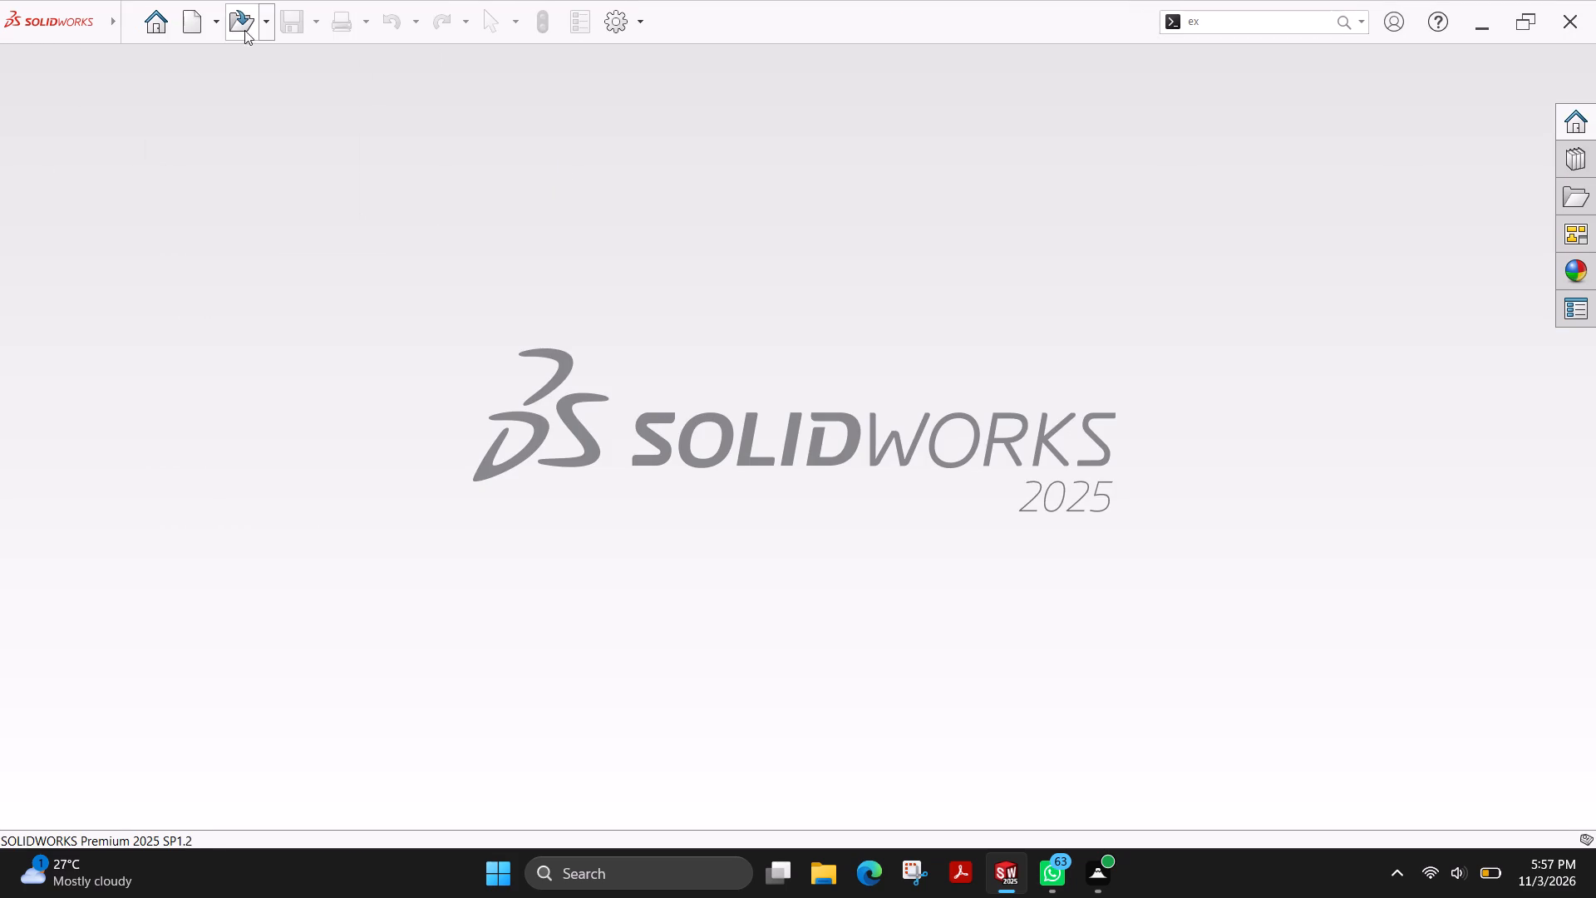
Create a new part document.
click(198, 27)
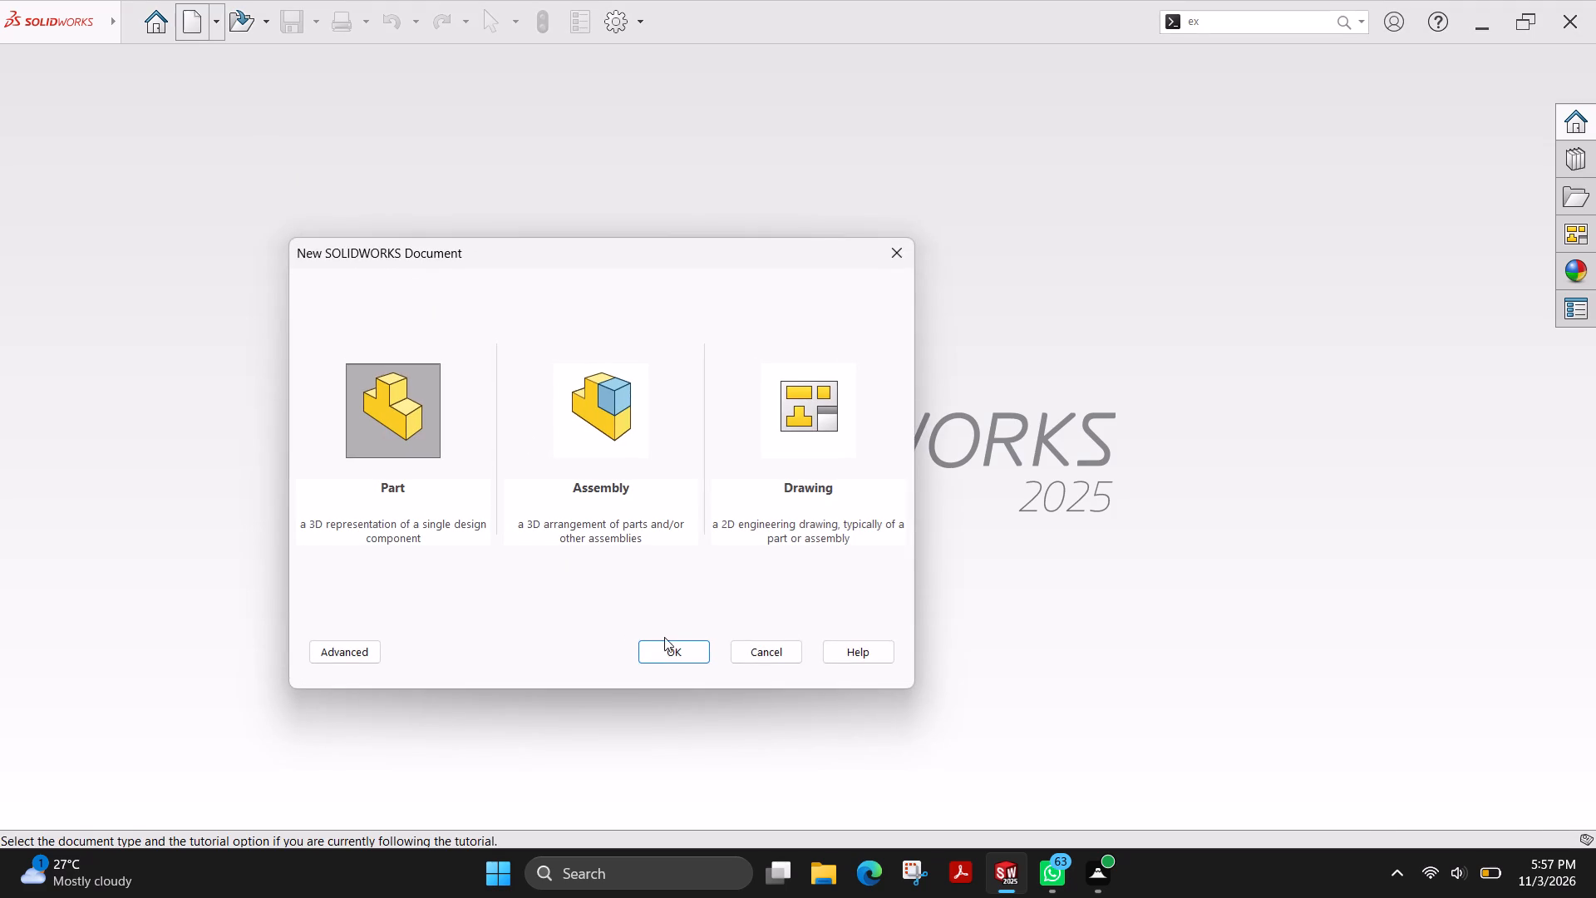
click(671, 654)
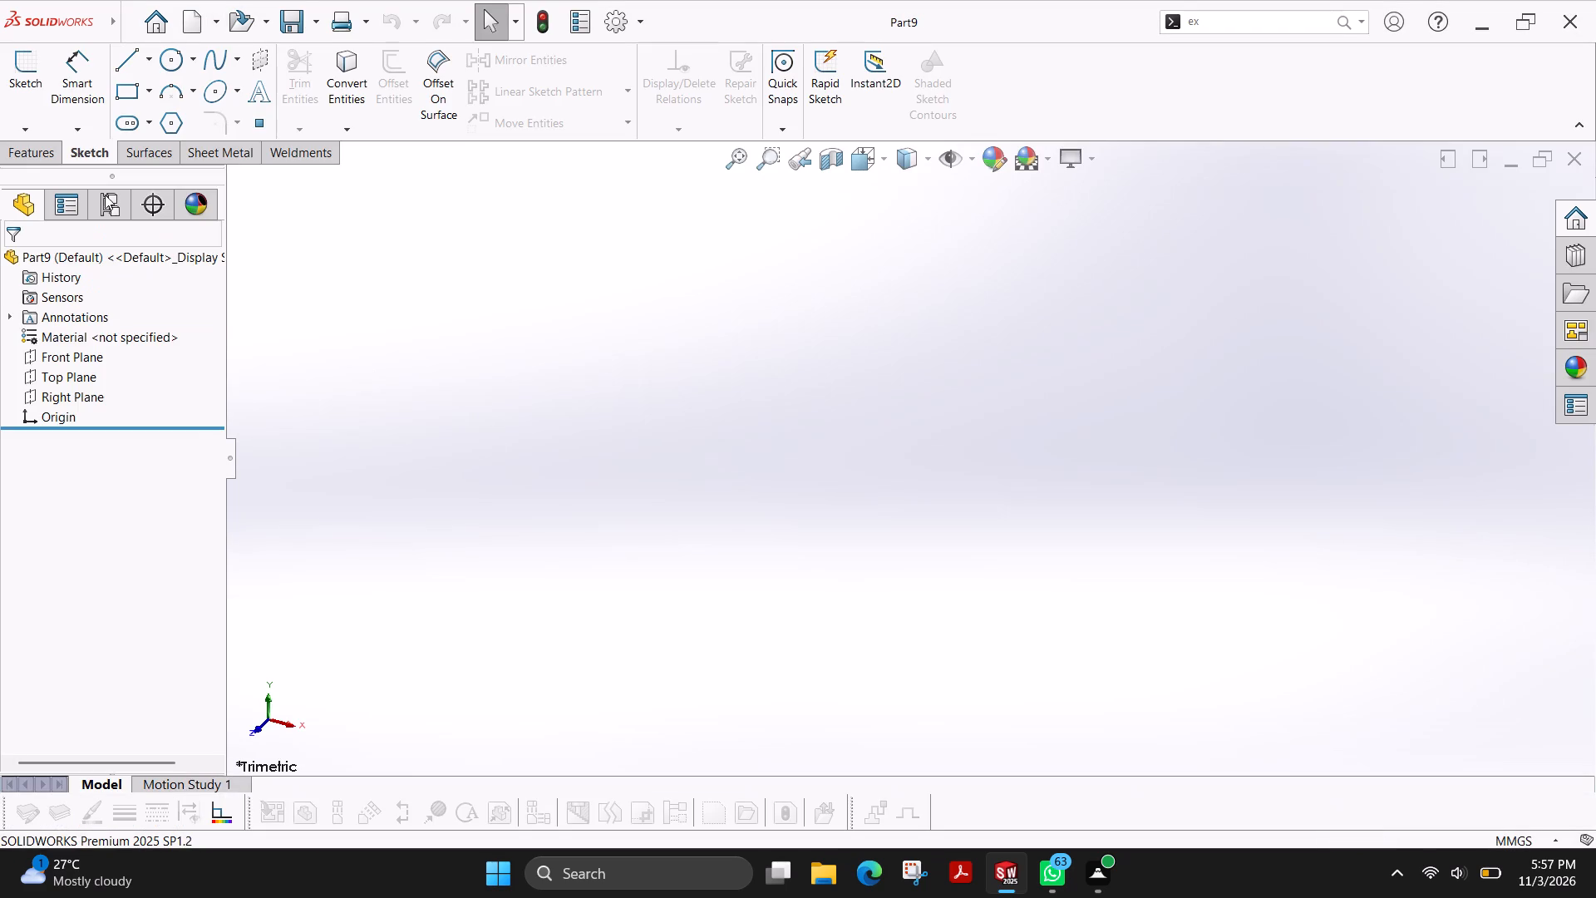
Sketch a vertical line about 8.8 mm long on the Front Plane, starting level with the origin about 19.8 mm to its left.
click(22, 74)
click(652, 293)
click(679, 310)
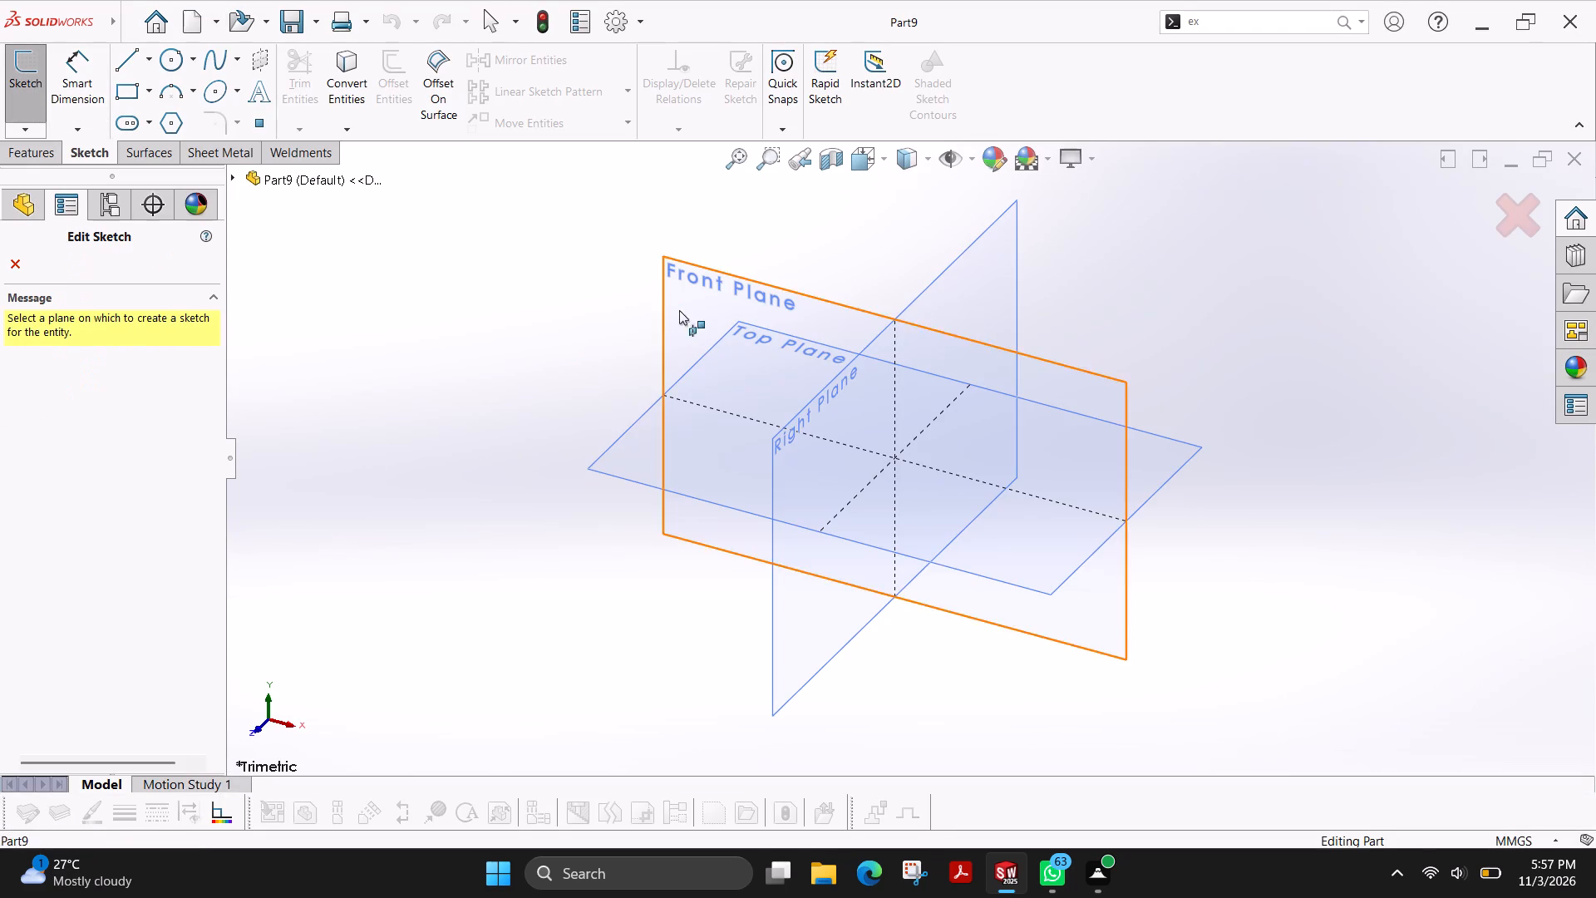
click(127, 67)
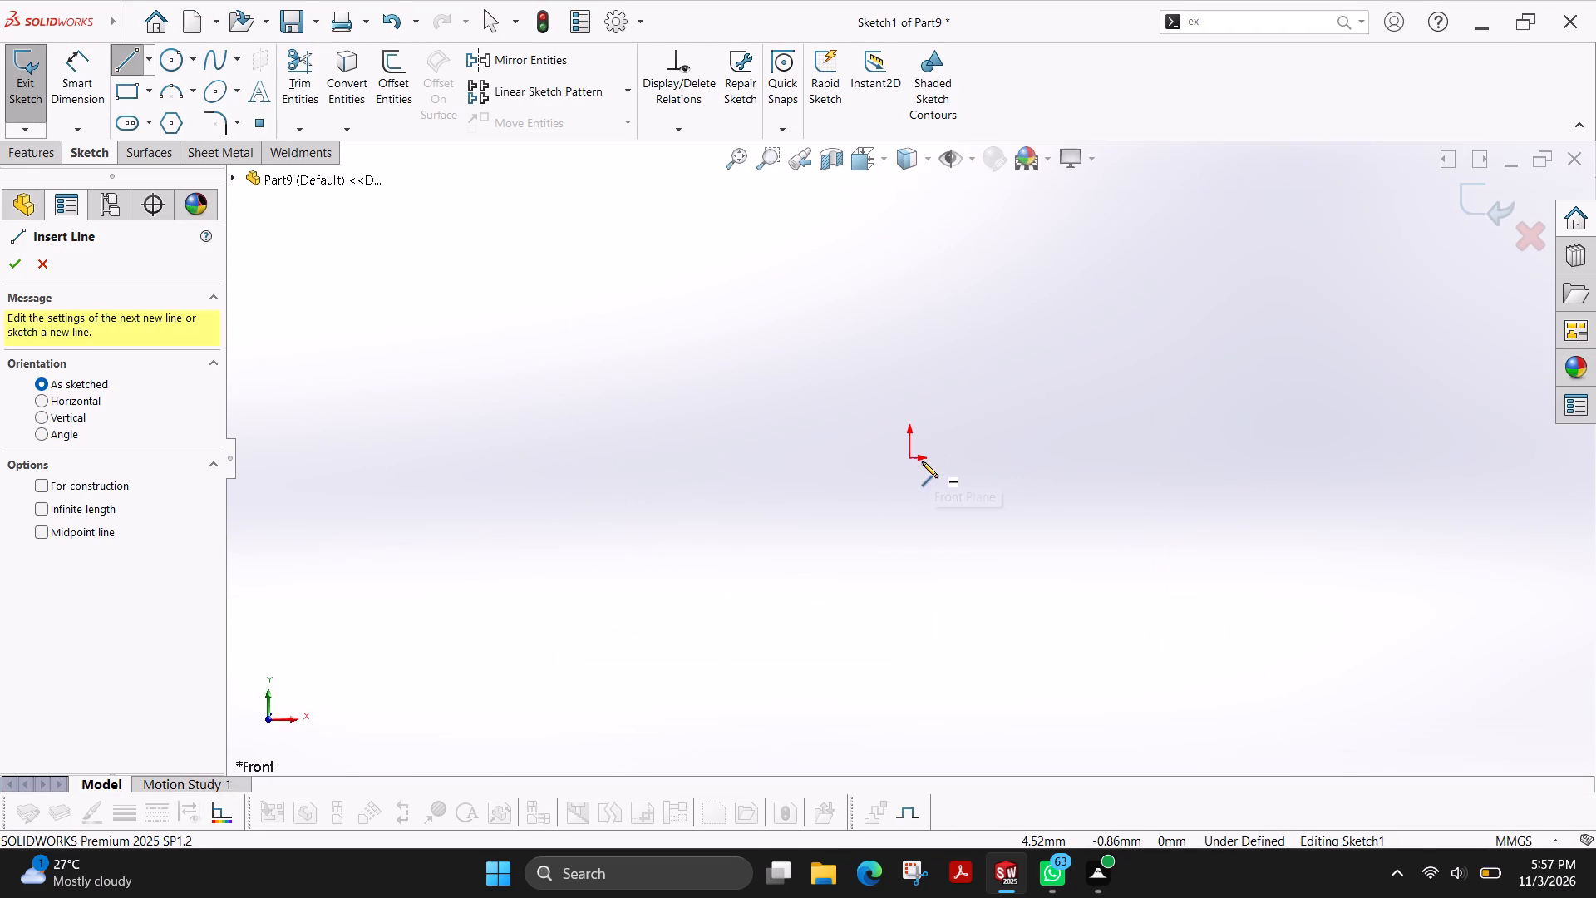
click(834, 456)
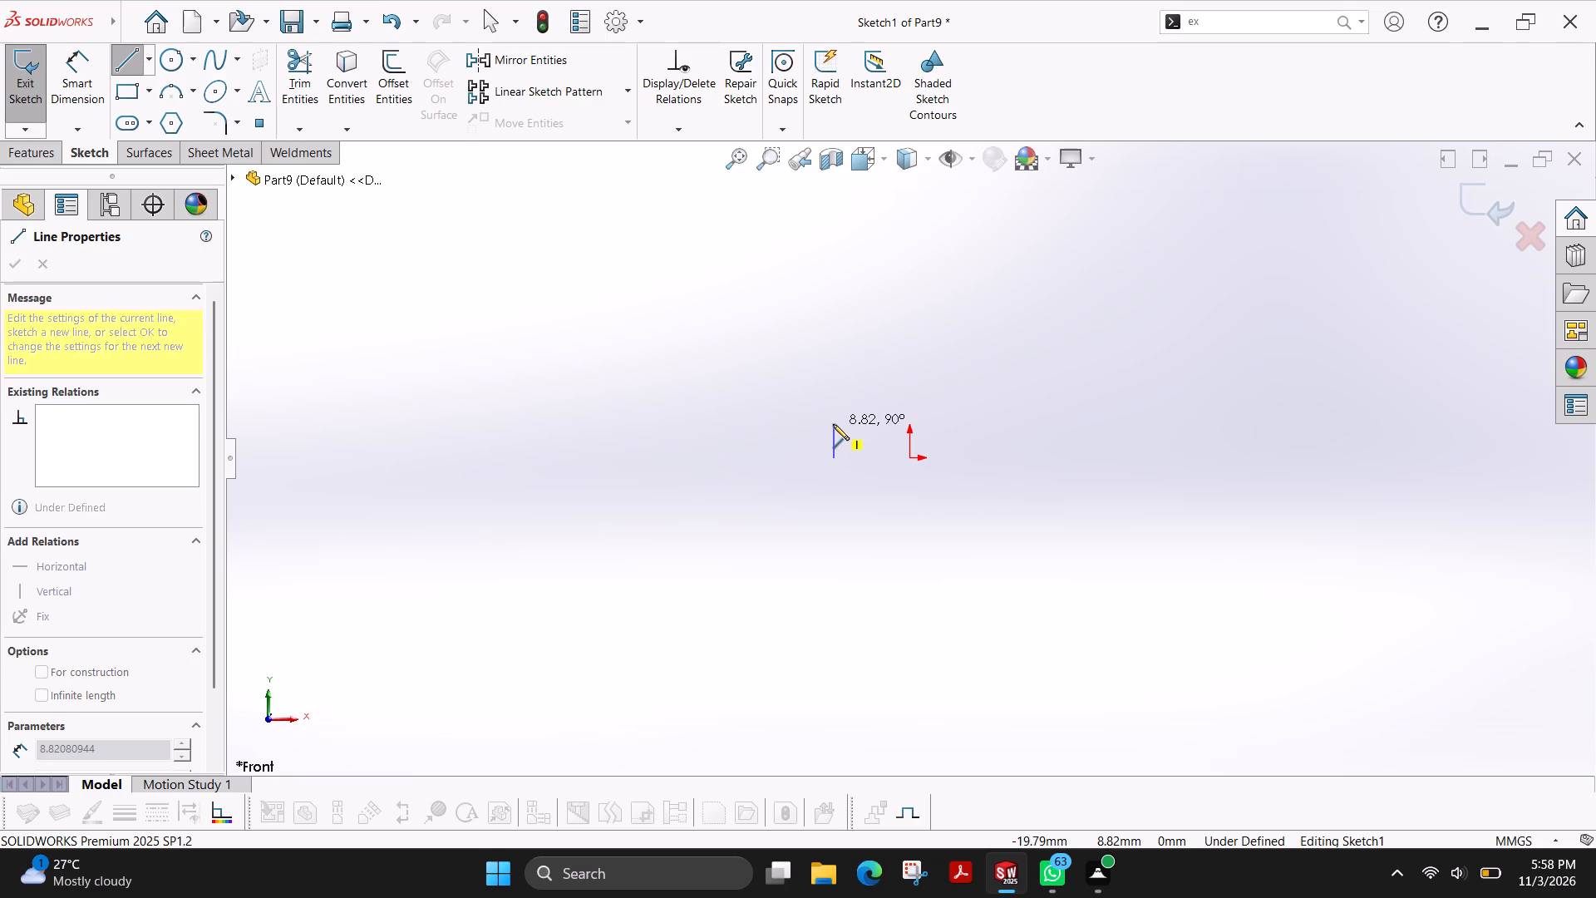
click(833, 424)
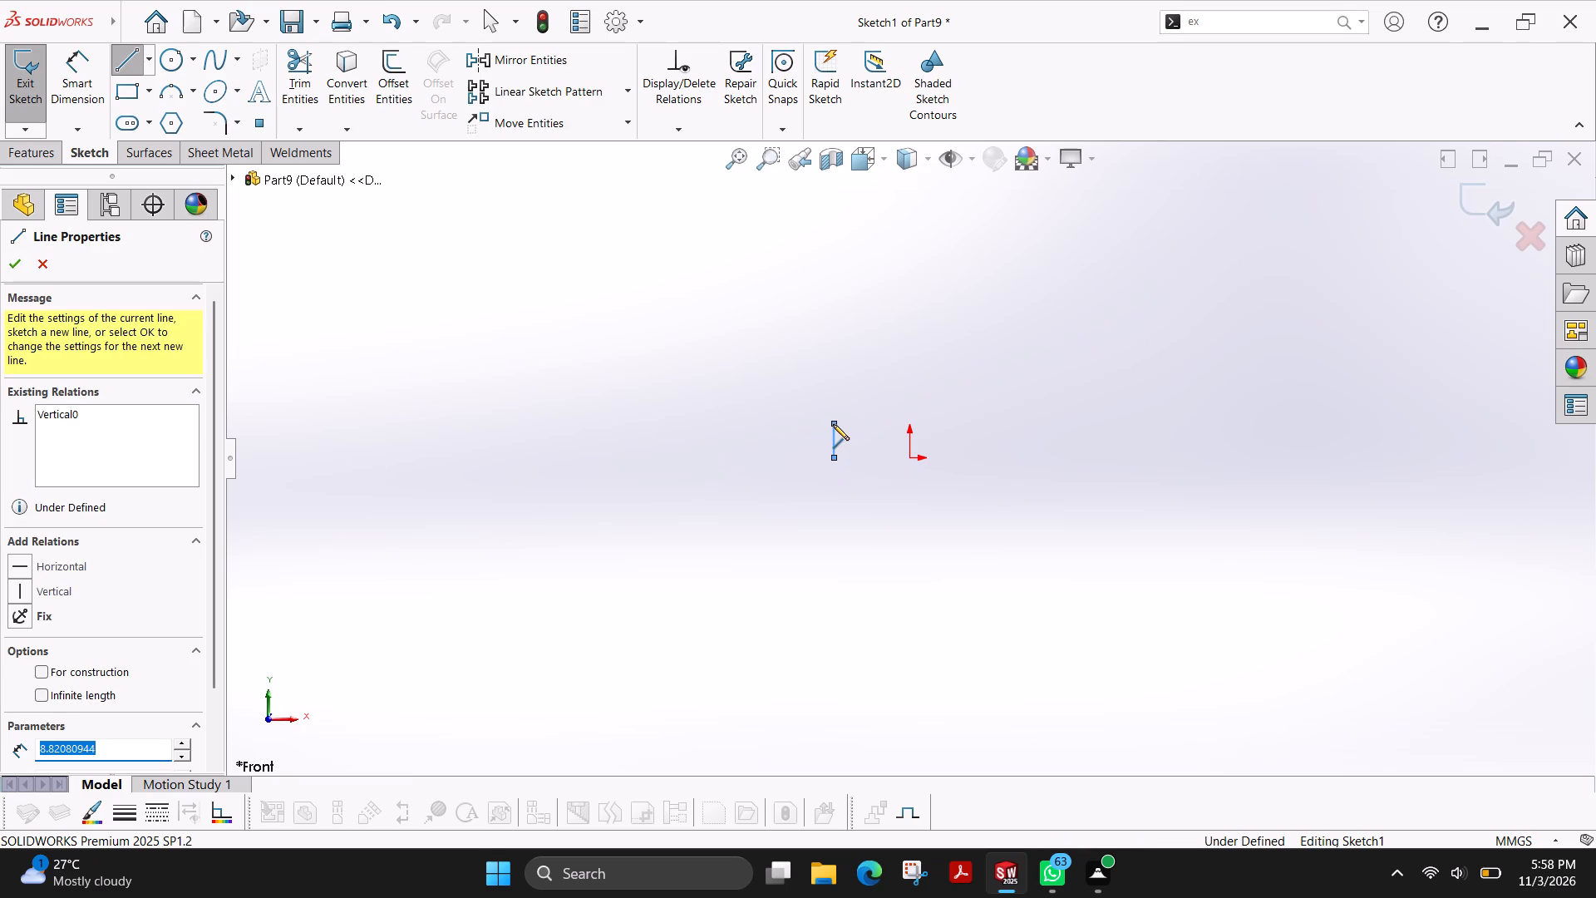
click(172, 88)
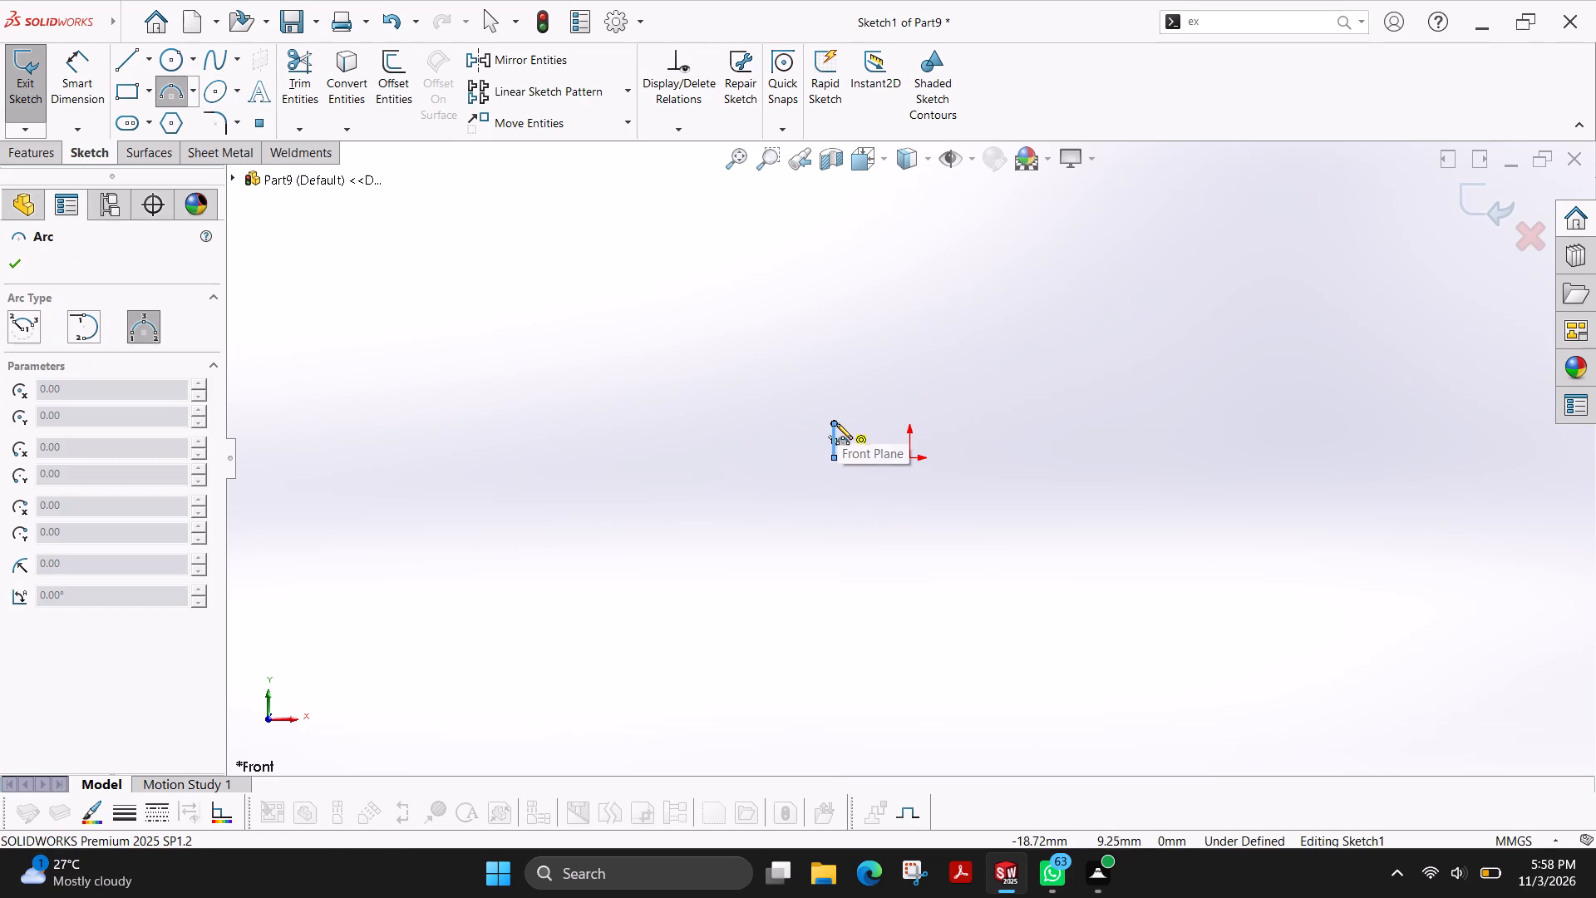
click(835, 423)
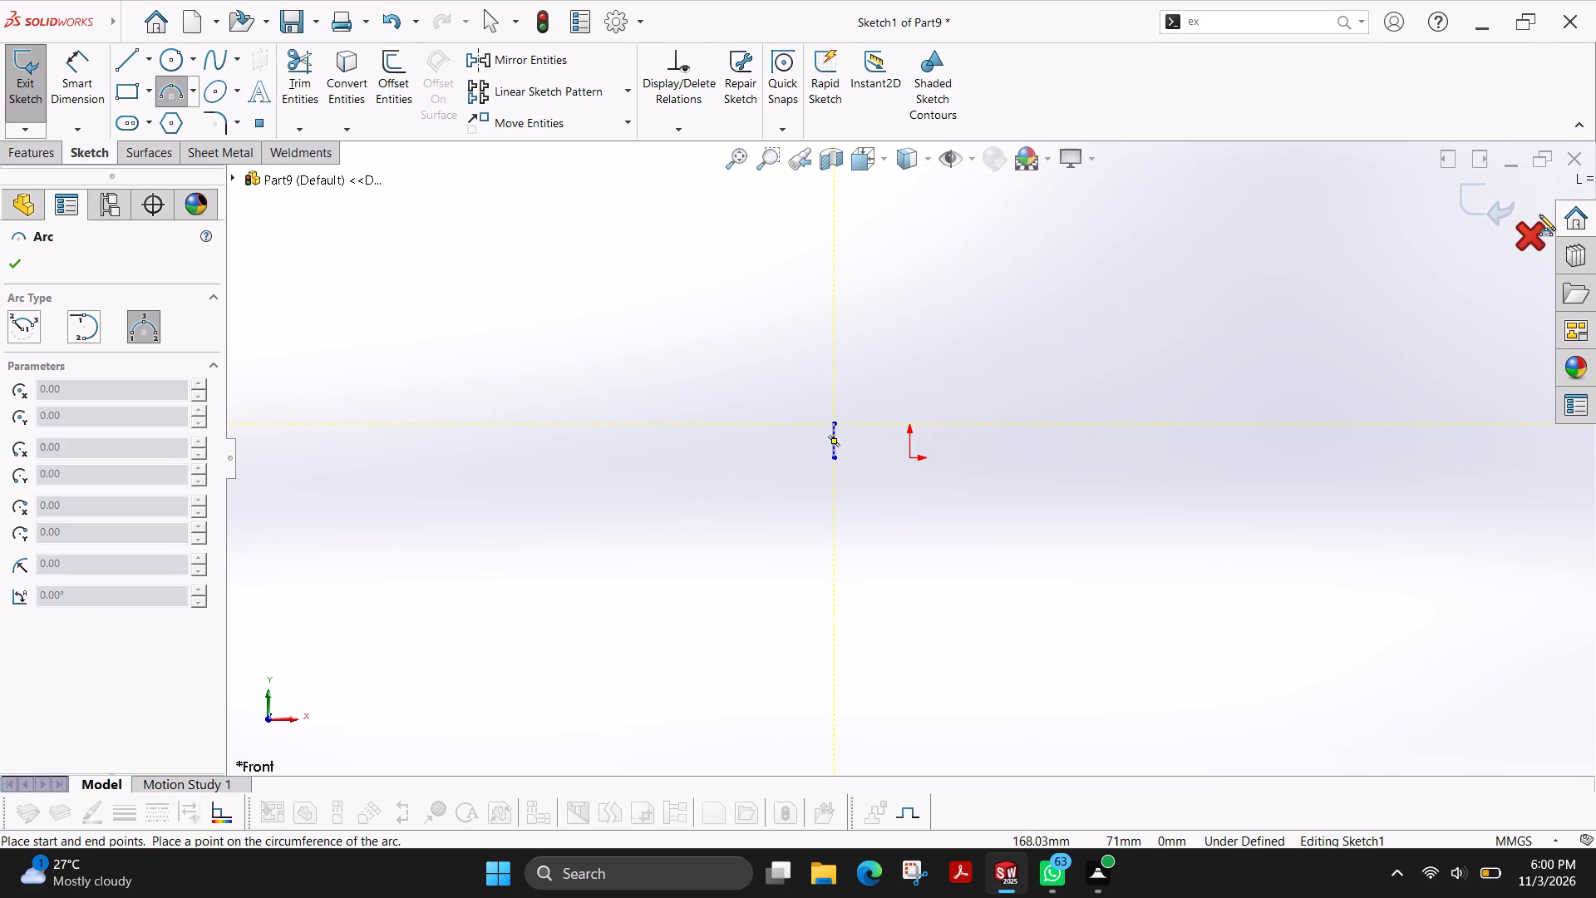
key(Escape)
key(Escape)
Exit the current sketch and discard its changes.
click(1534, 239)
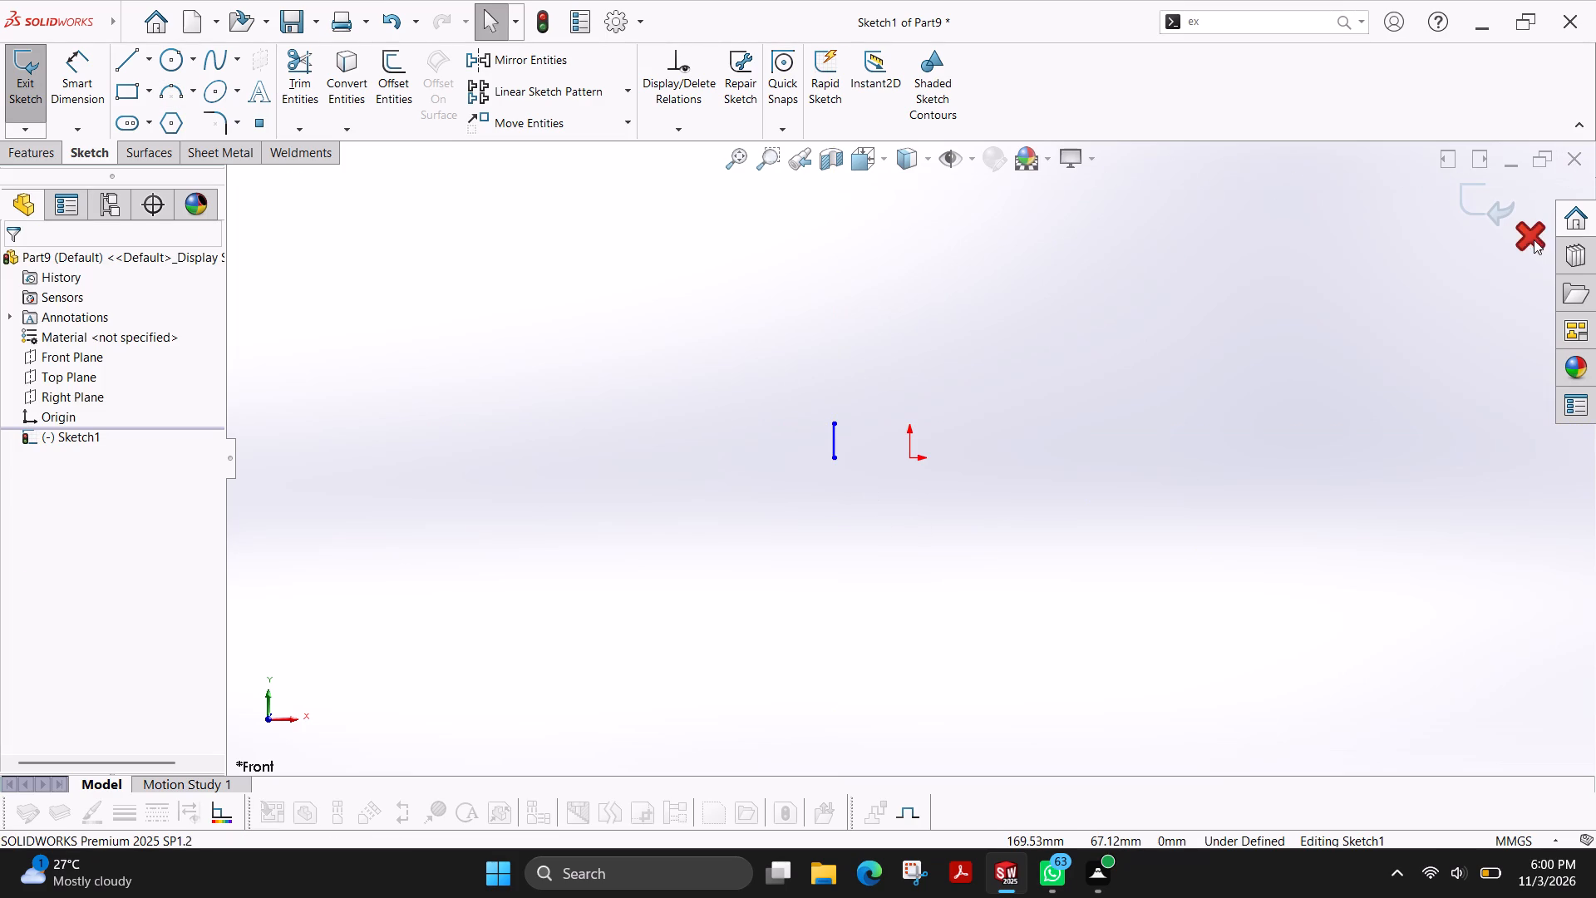
click(823, 445)
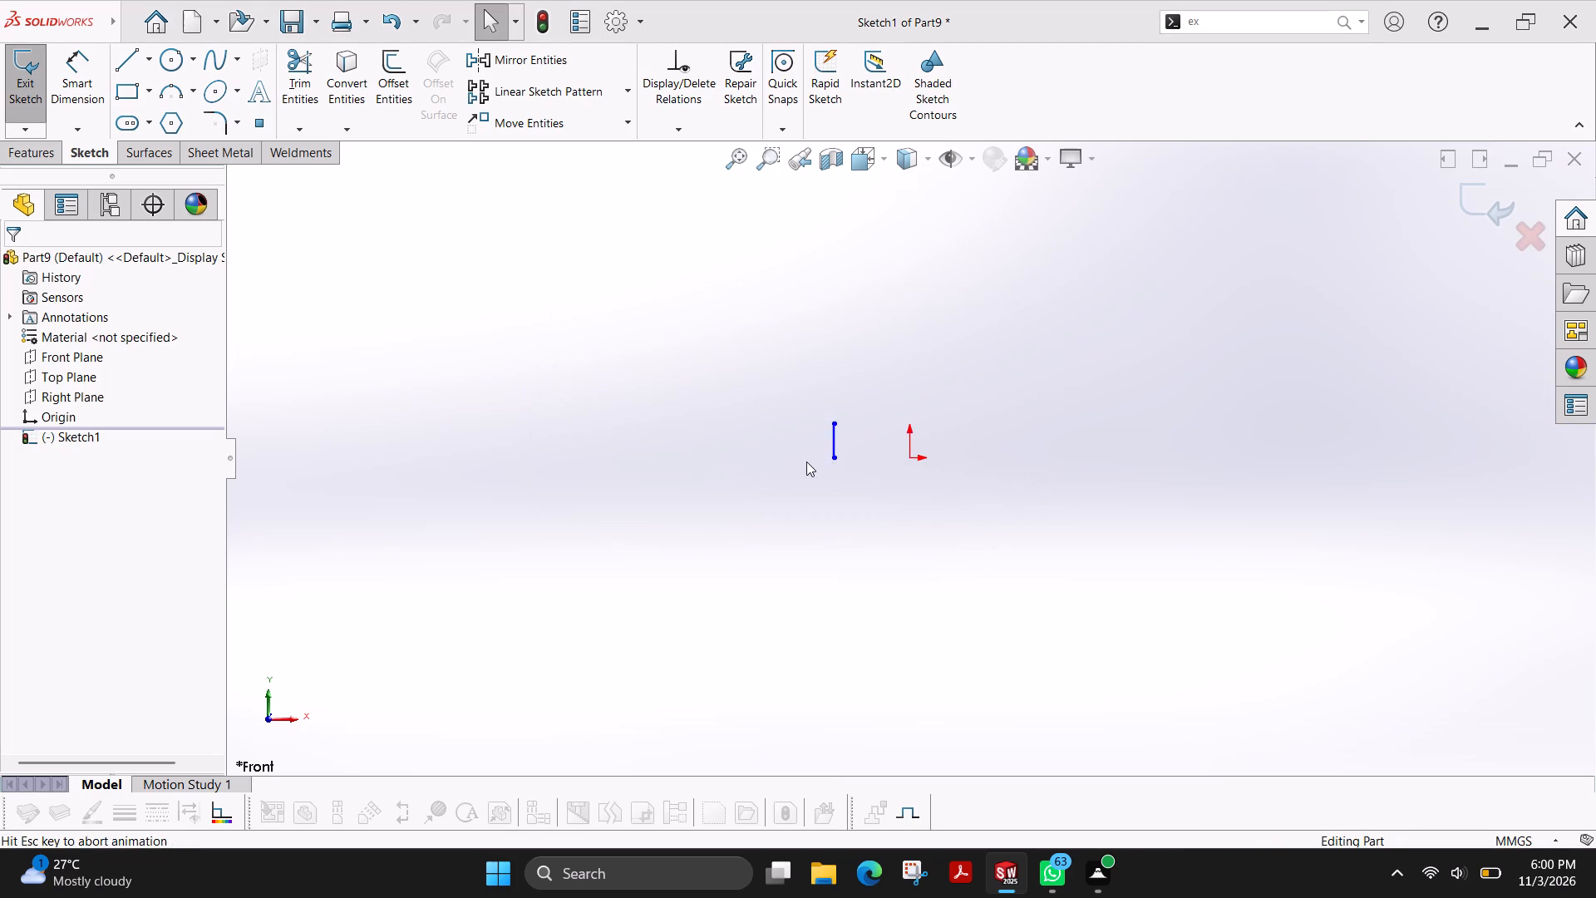
On the Front Plane, viewed from the back, sketch a vertical line about 81.7 mm long upward from the origin.
click(28, 86)
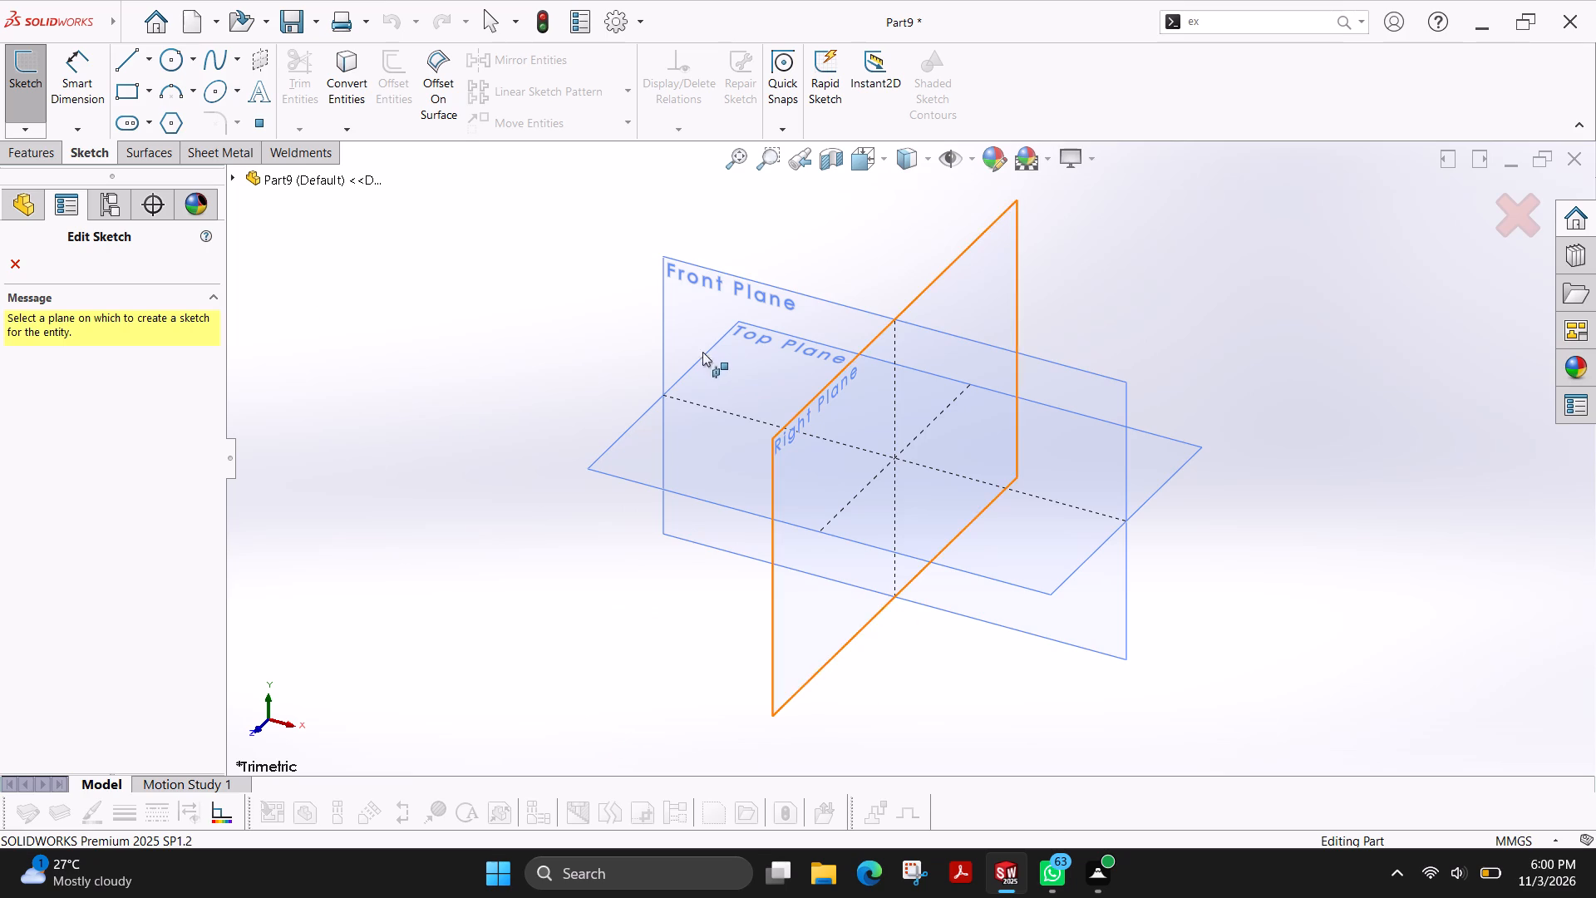
click(687, 311)
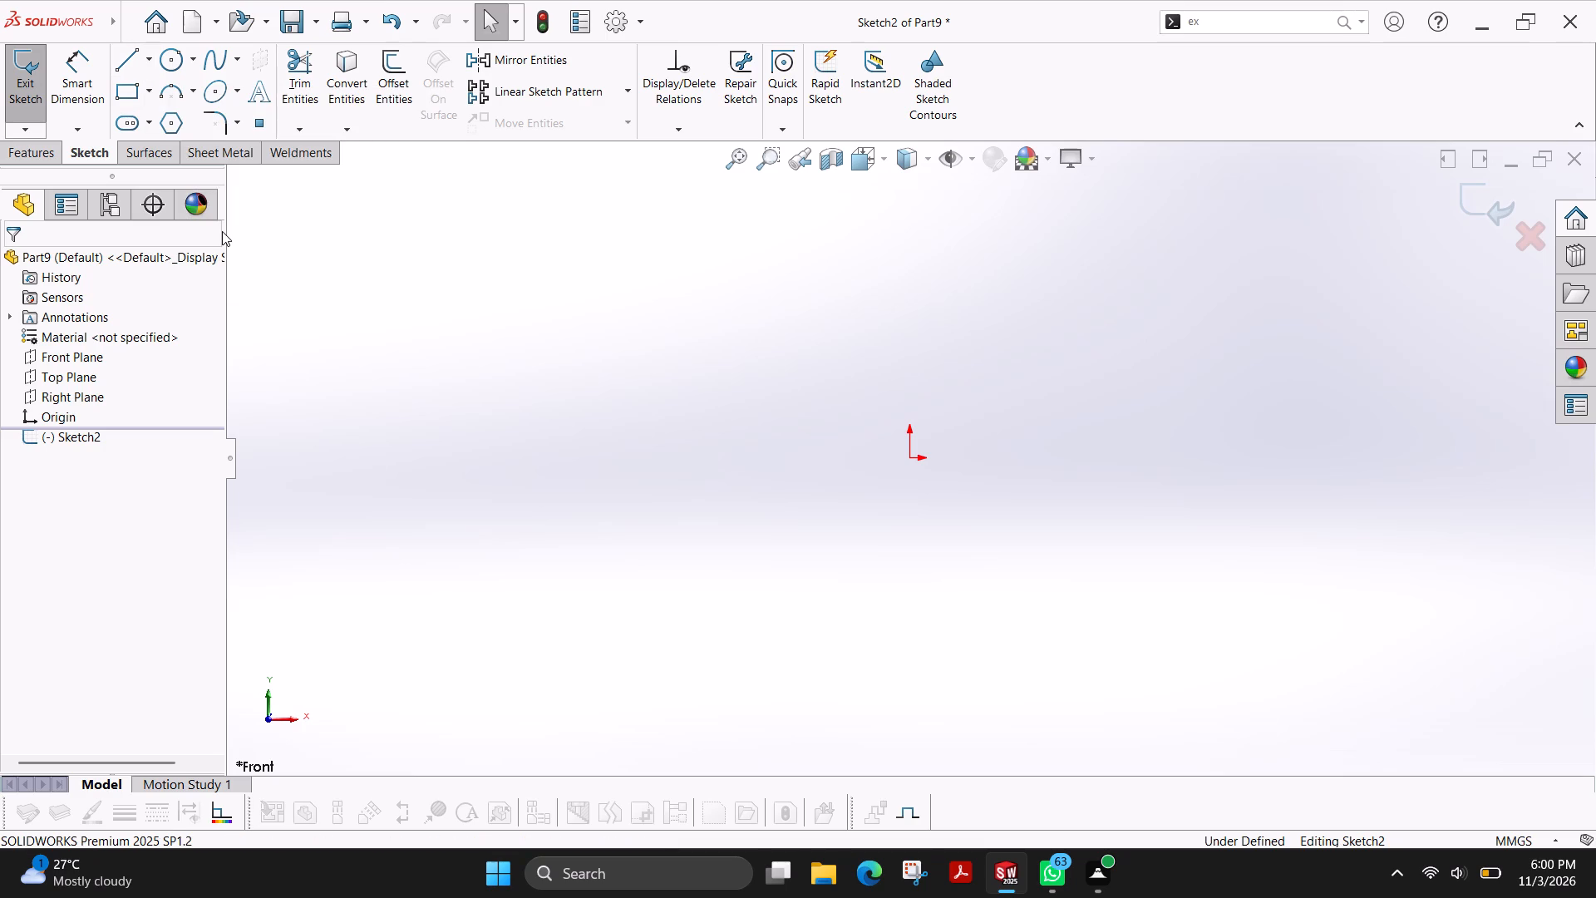
key(ctrl+8)
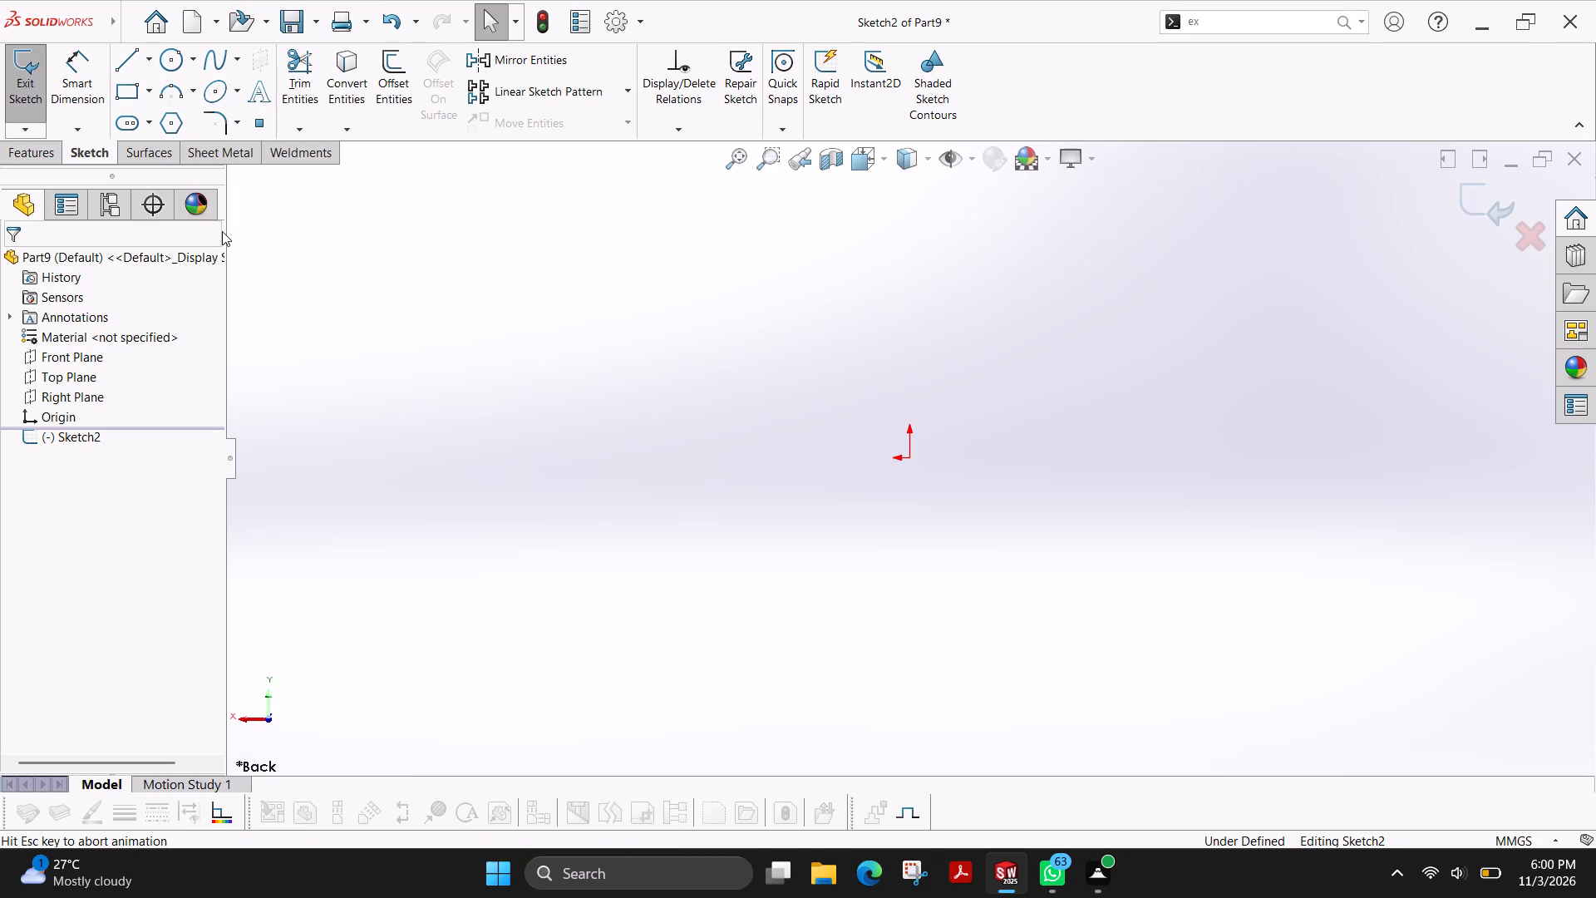
click(131, 62)
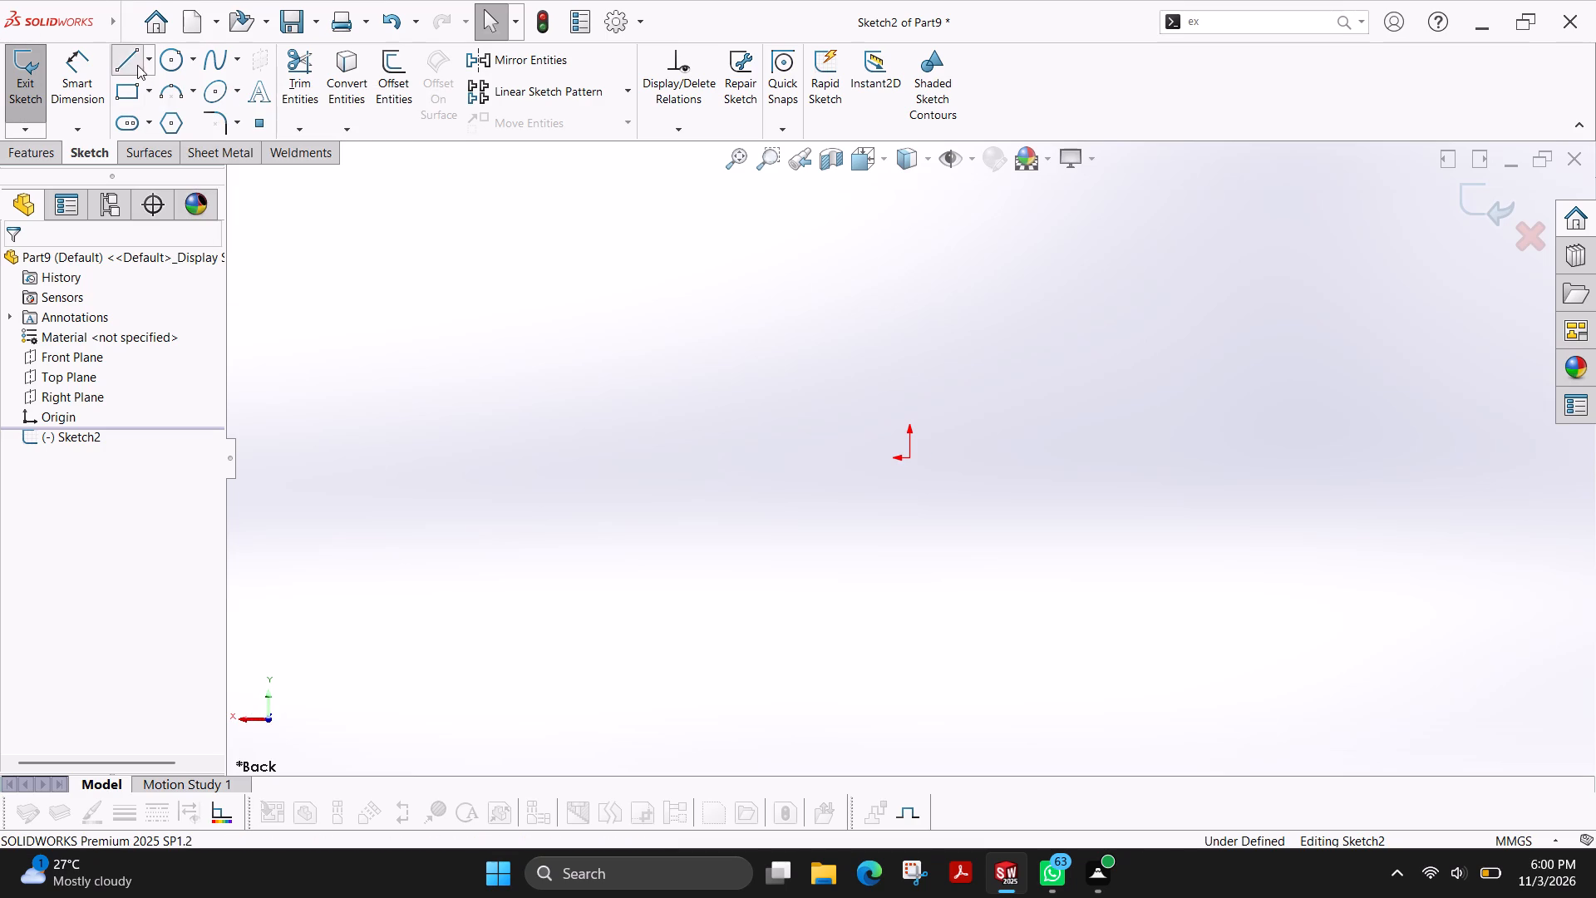
click(910, 460)
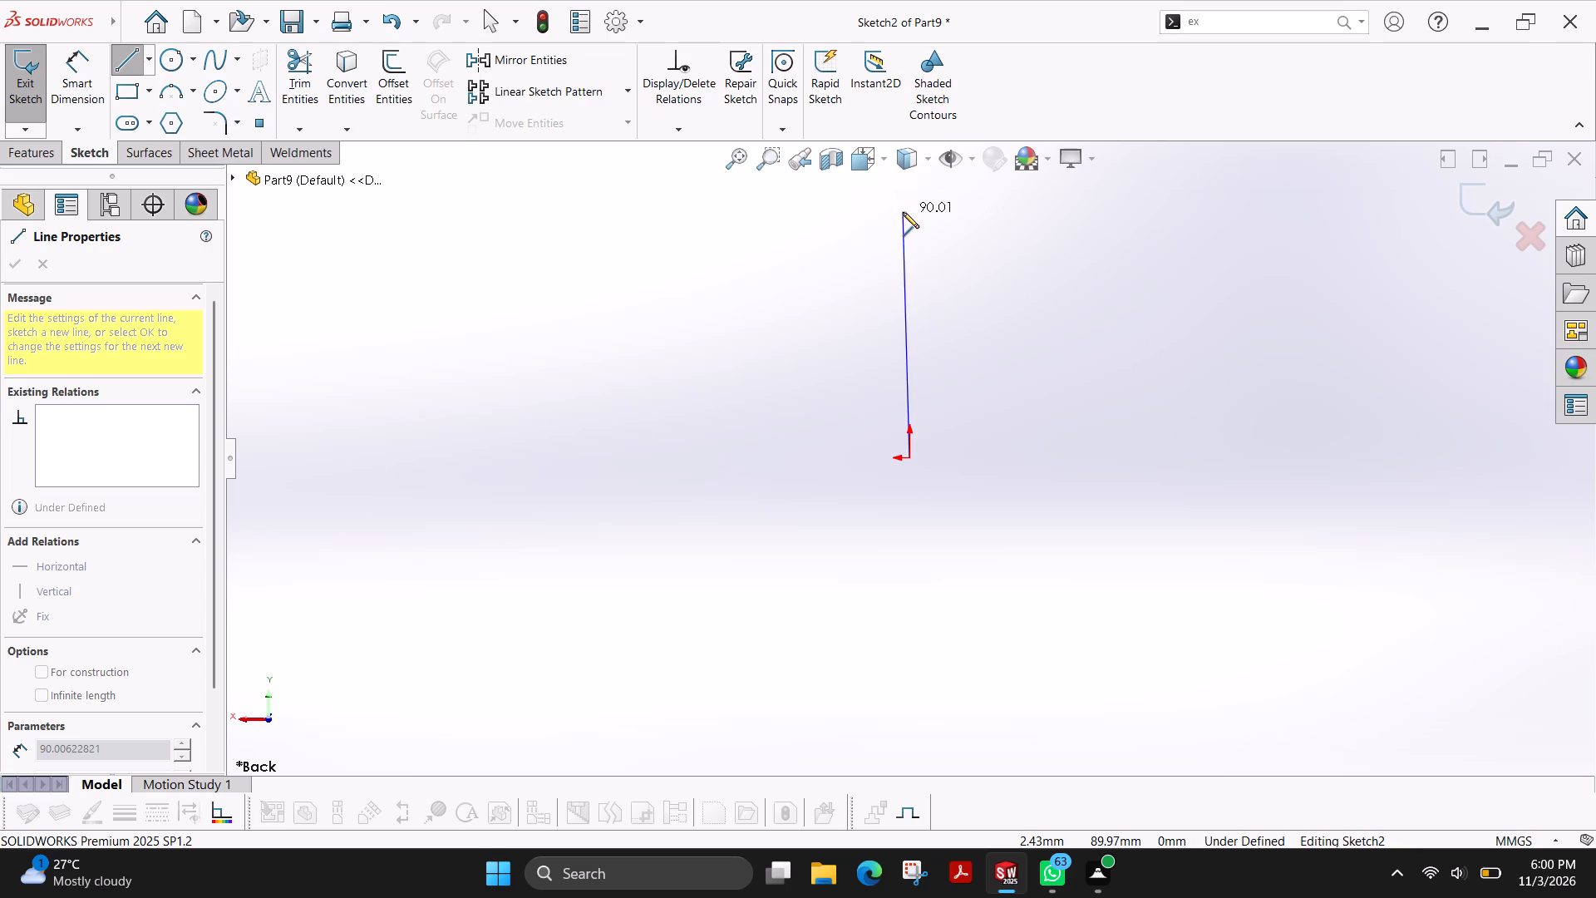
scroll(903, 212, up, 1)
click(914, 272)
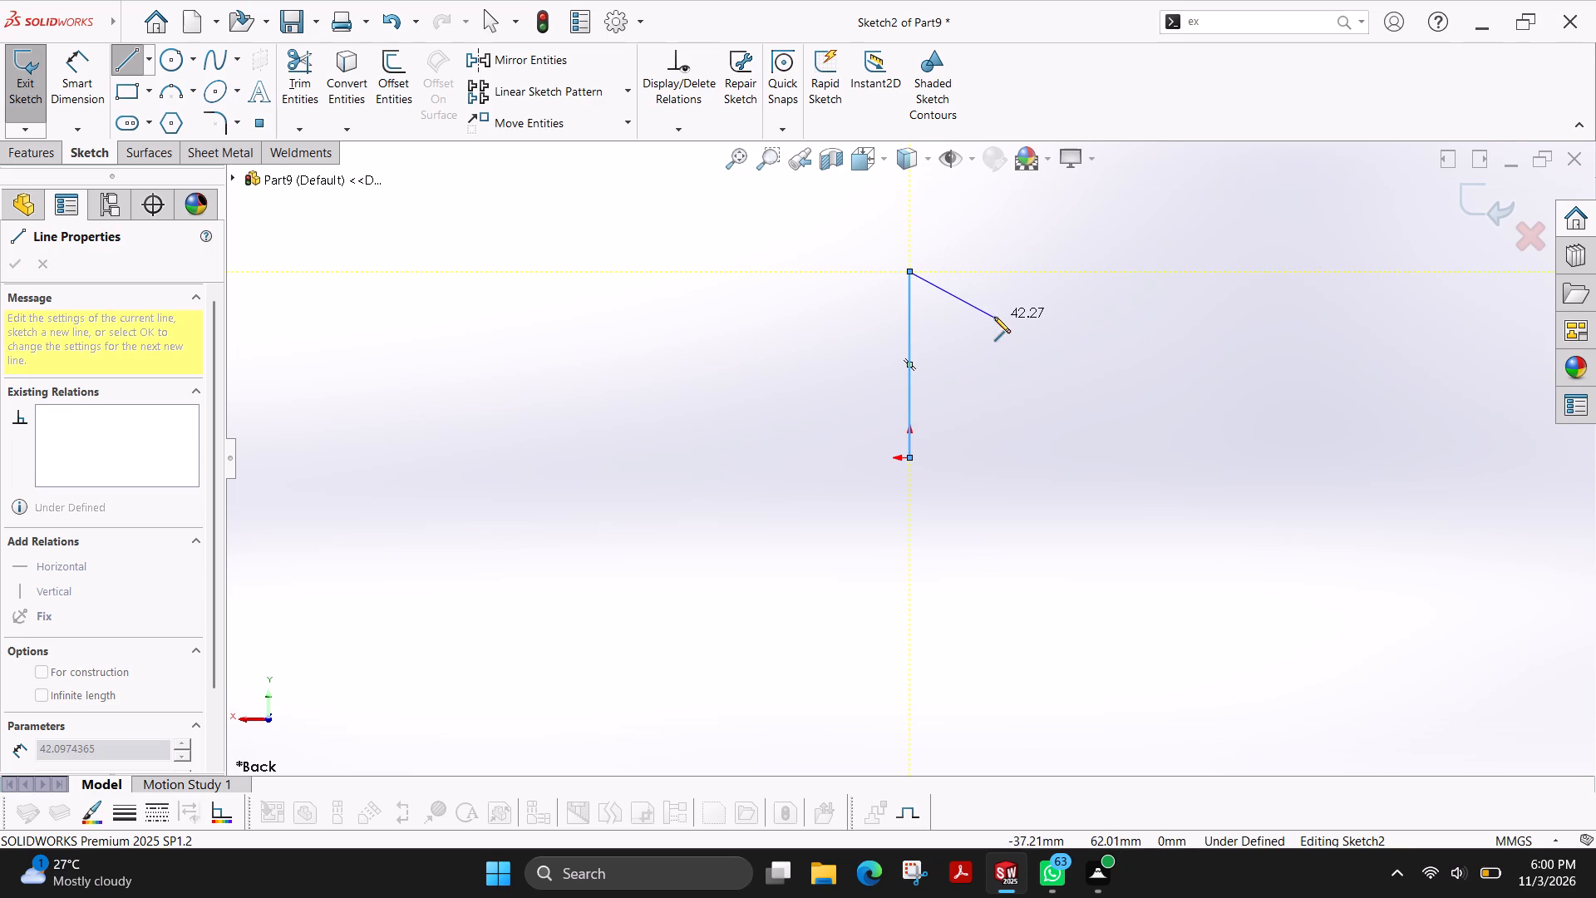
key(Escape)
Dimension the vertical line's length to 34 mm.
click(82, 90)
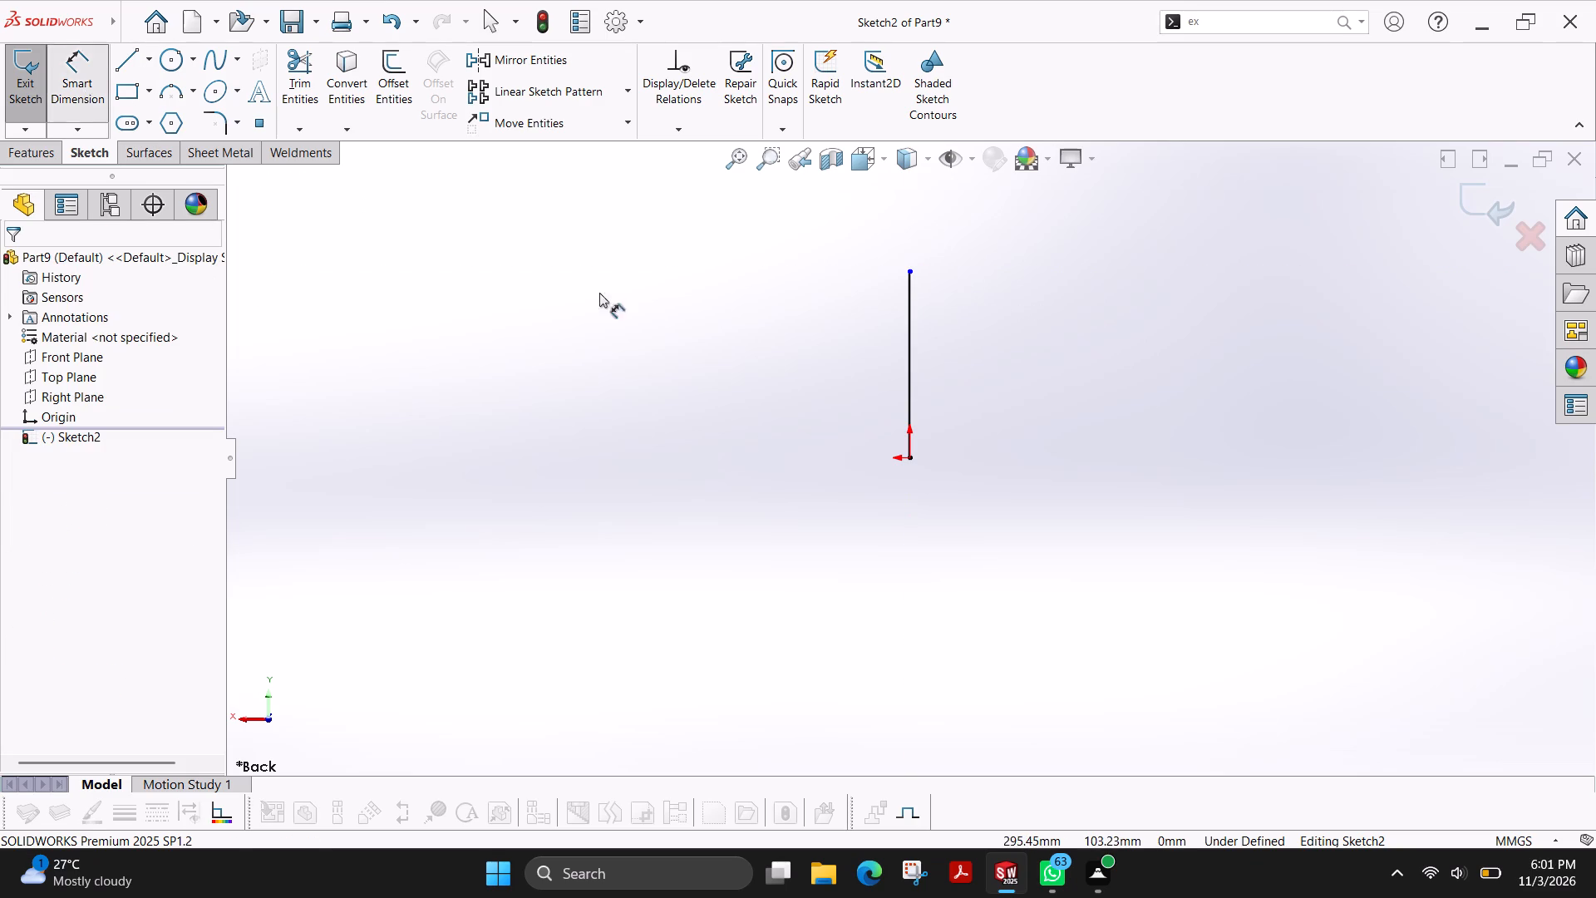
click(912, 359)
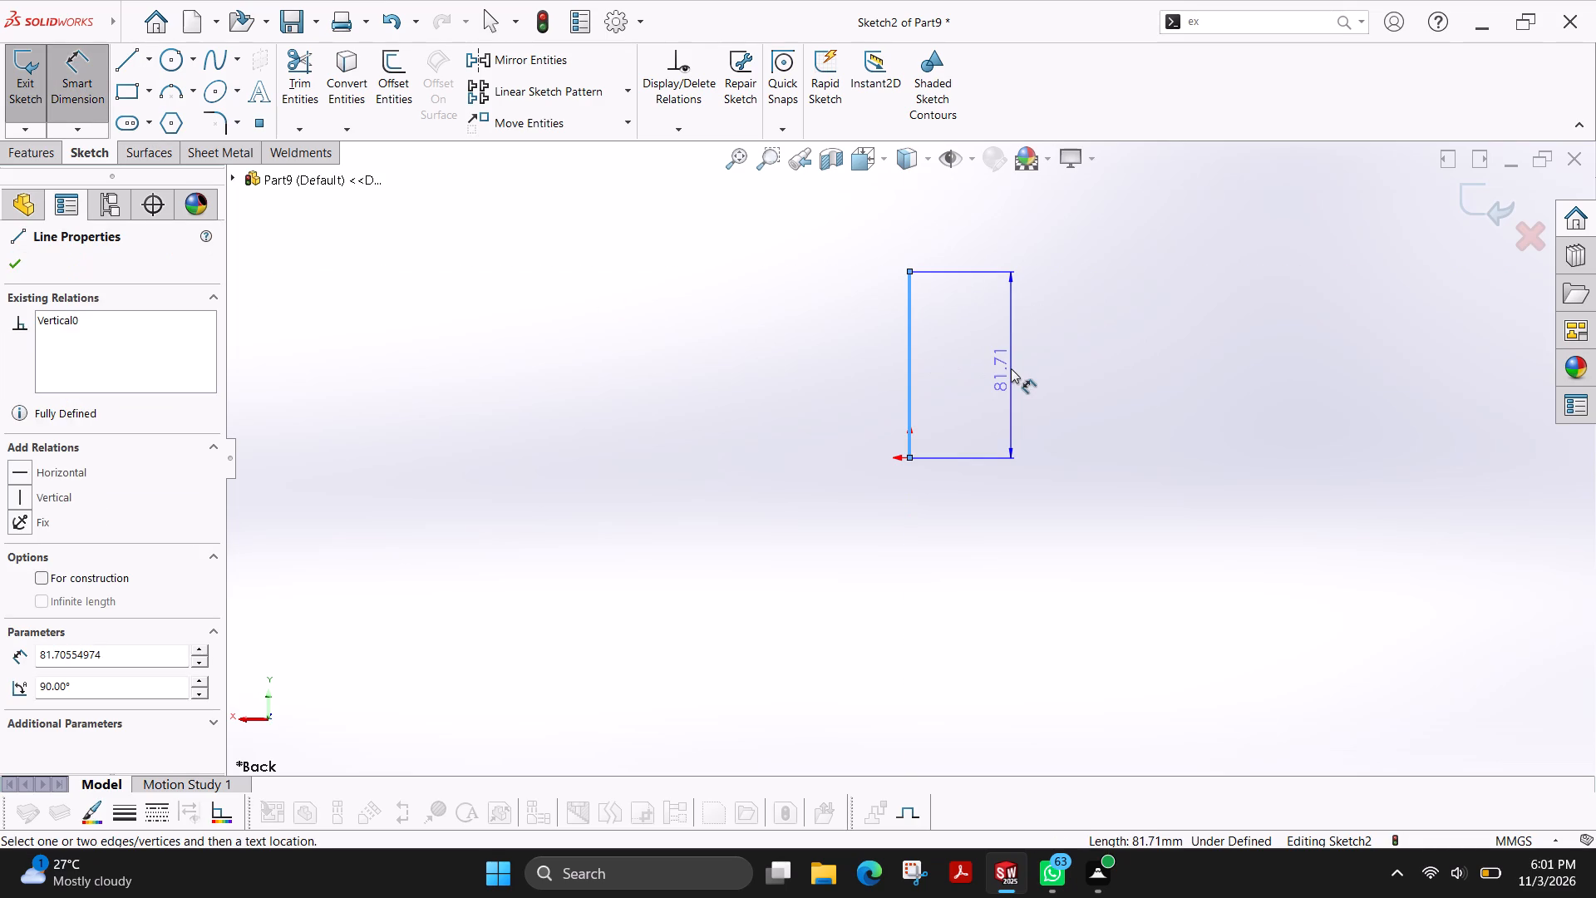
click(1011, 368)
text(34)
key(Return)
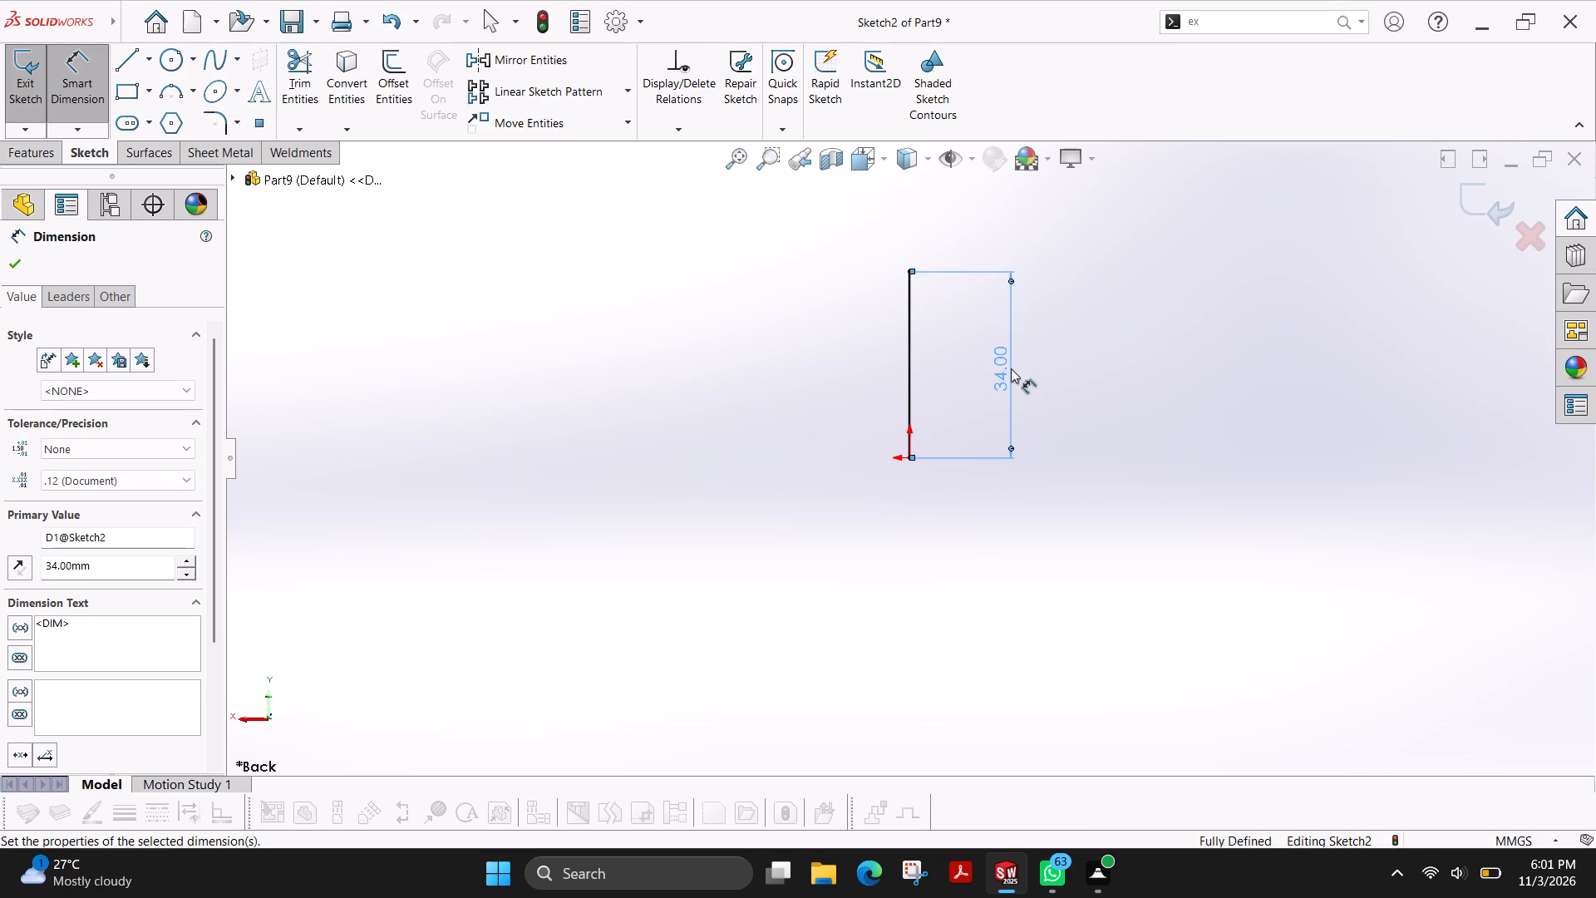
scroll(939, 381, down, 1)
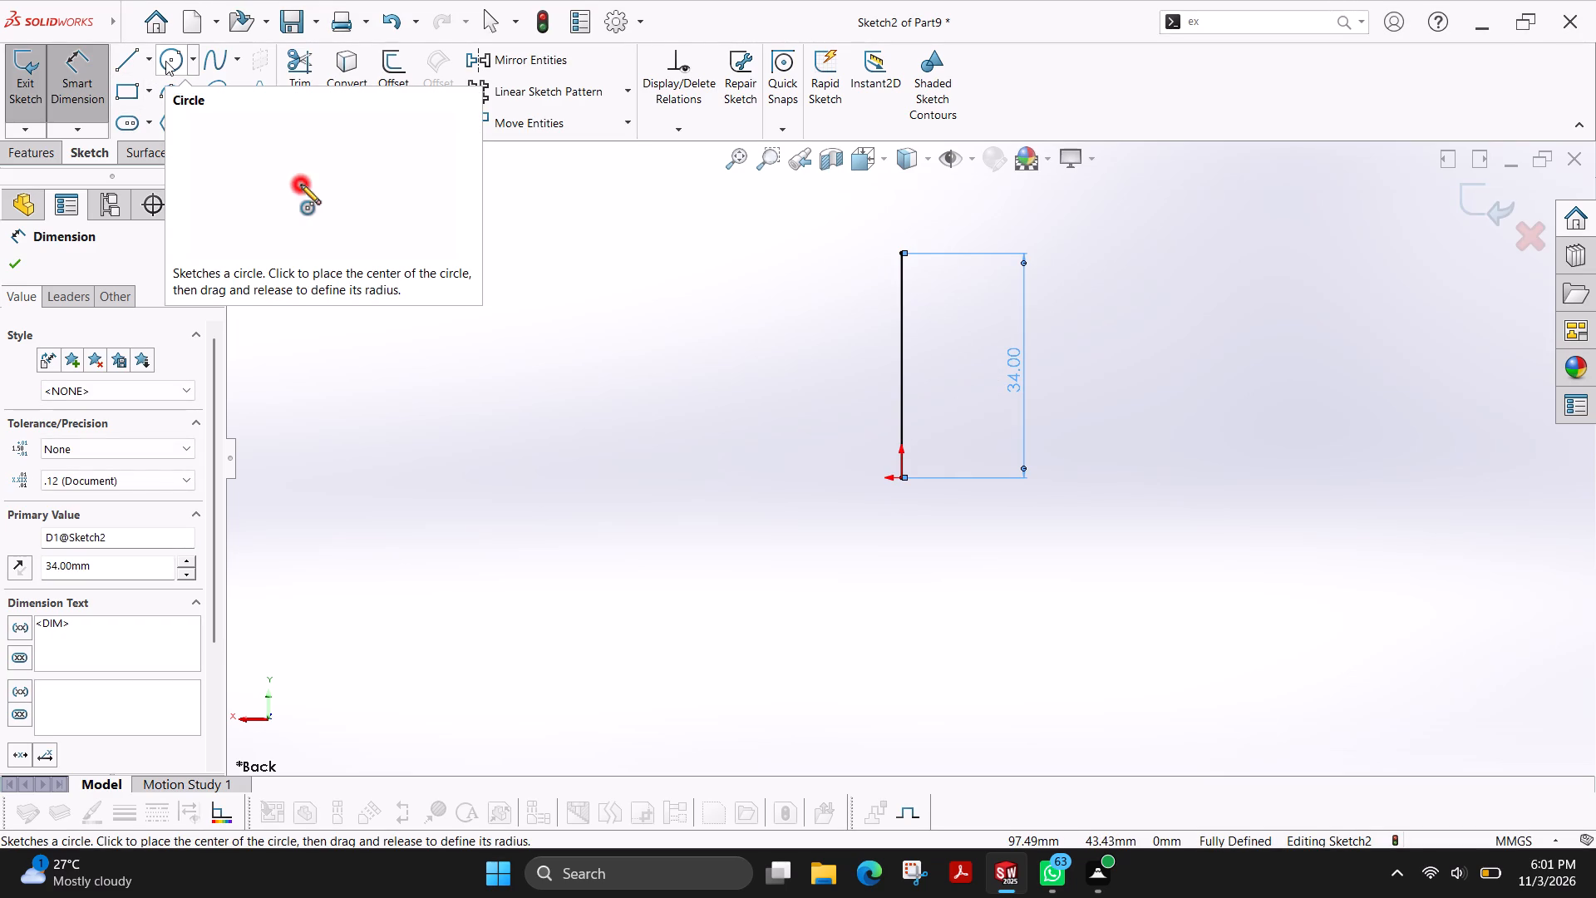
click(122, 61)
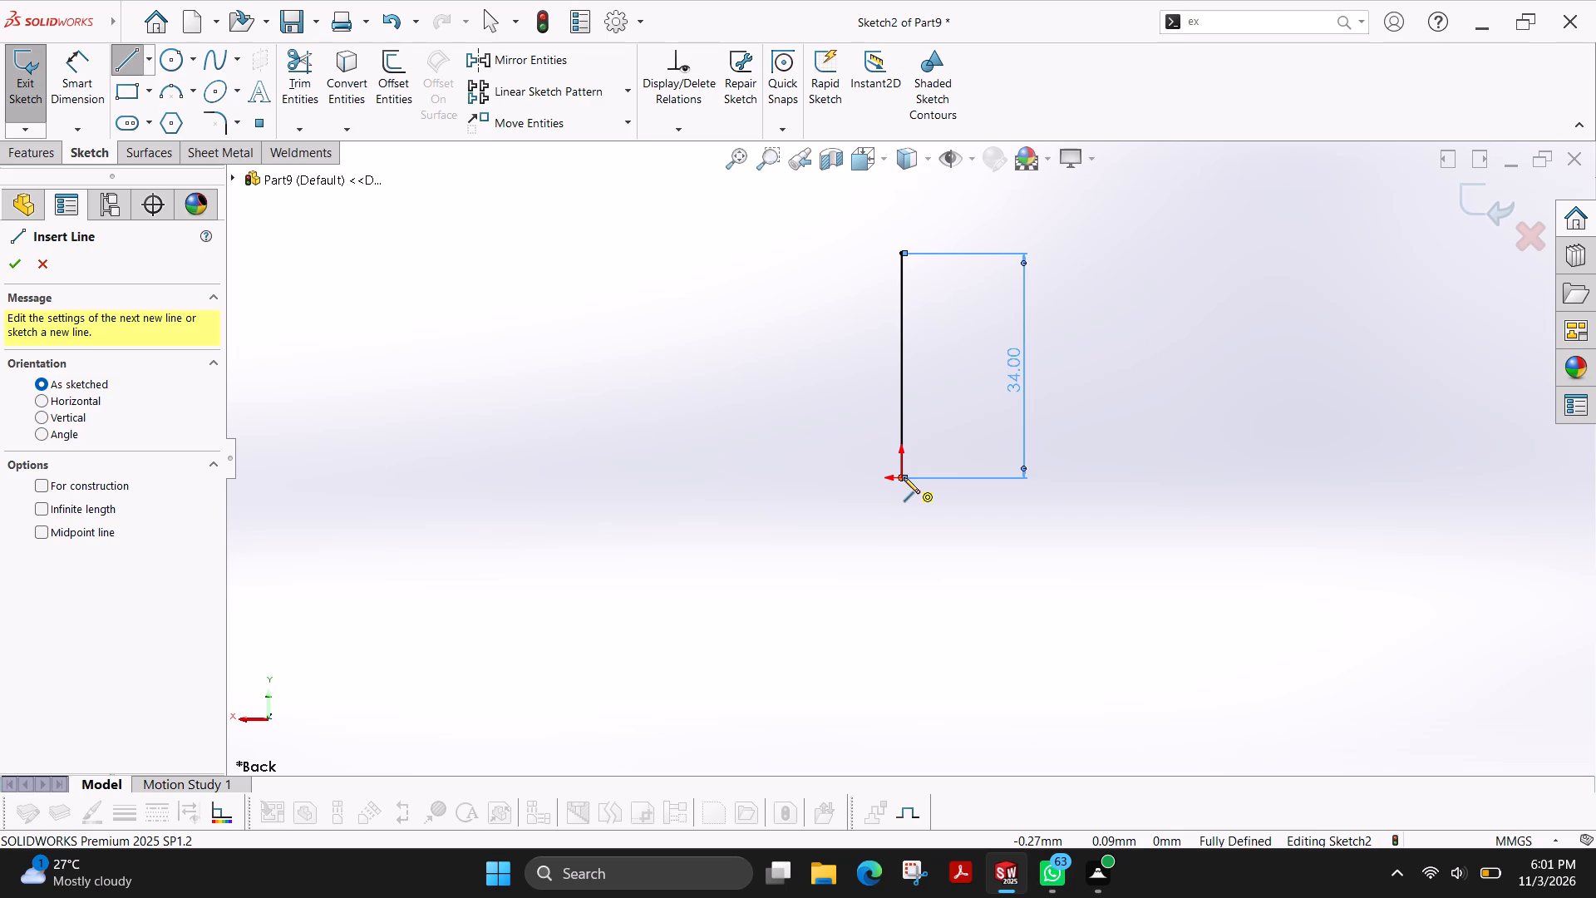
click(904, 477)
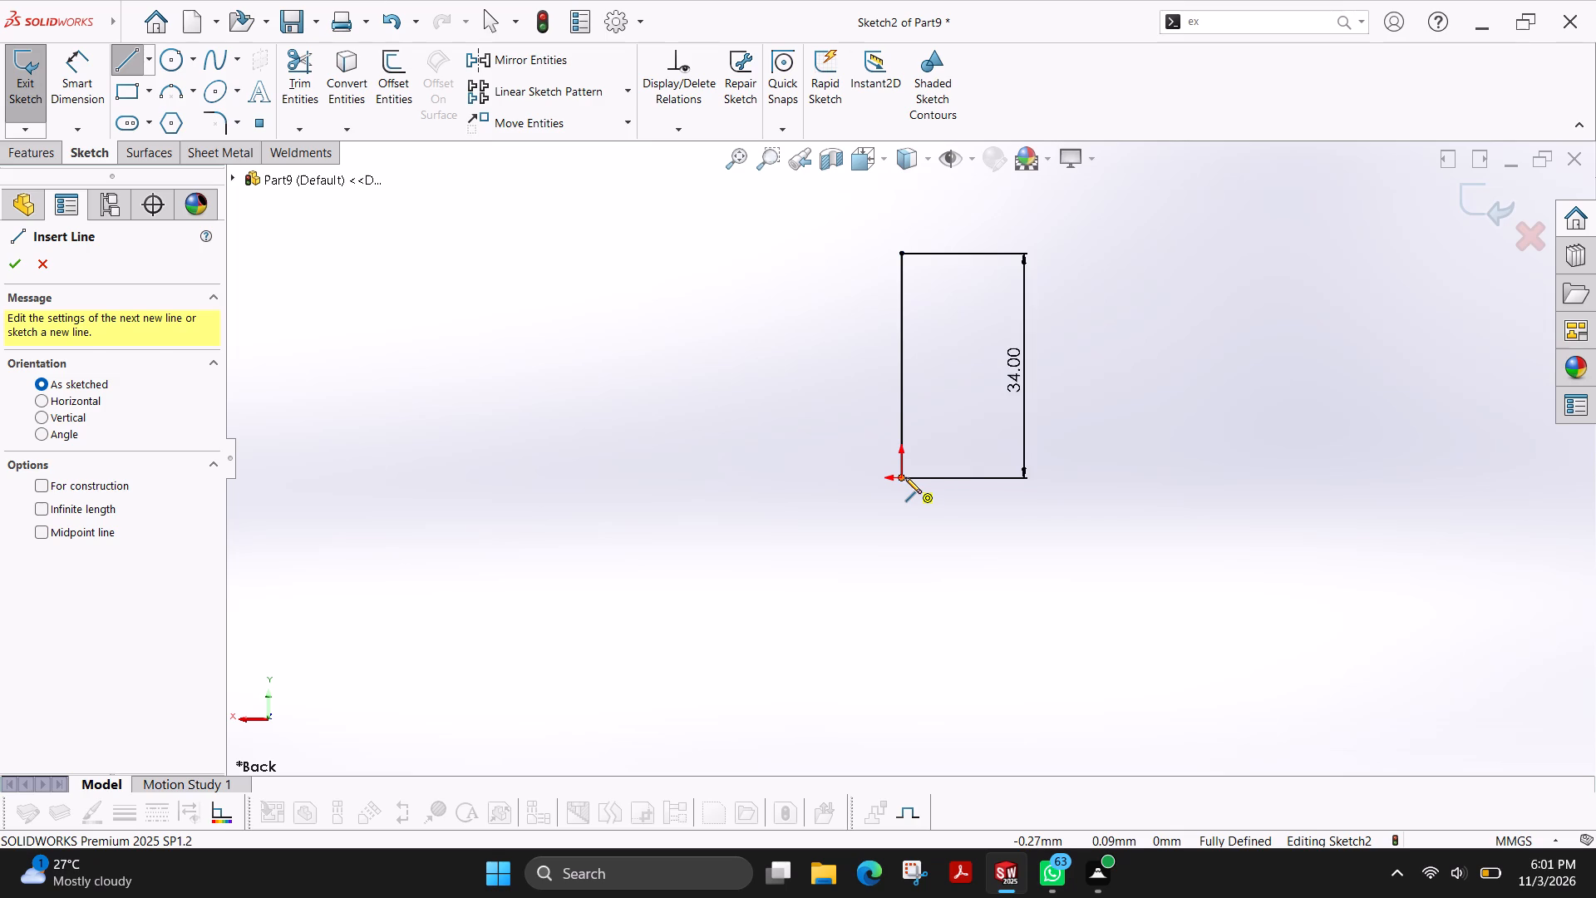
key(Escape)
Move the 34 mm dimension to the positive X side of the vertical line.
drag(1011, 382, 795, 376)
key(Escape)
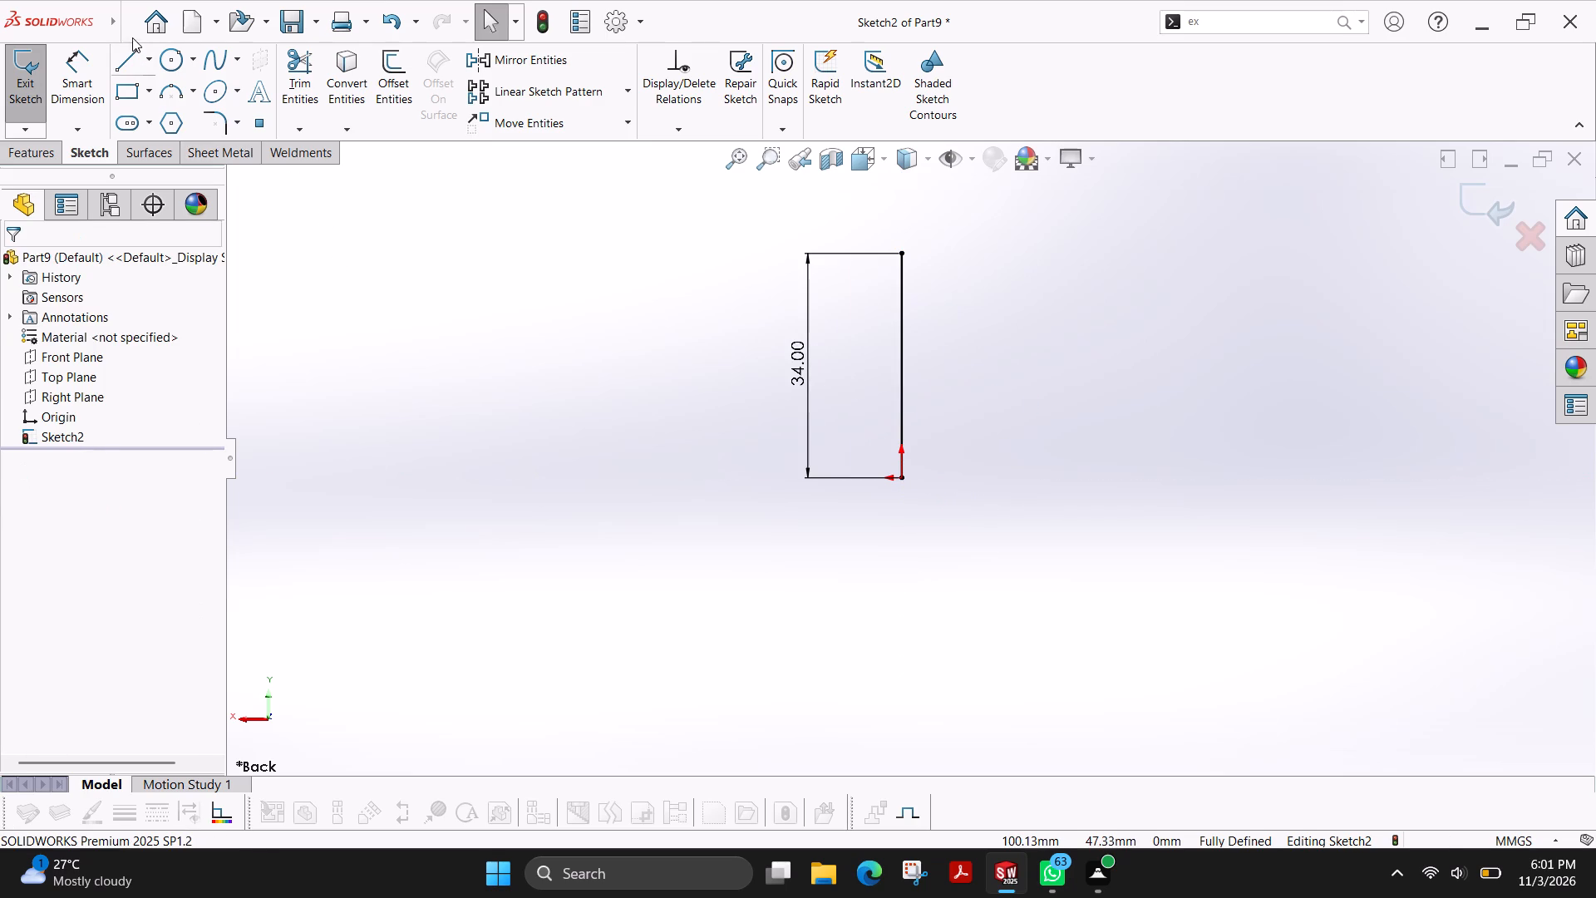
Sketch a horizontal line about 28.1 mm long from the origin in the negative X direction.
click(128, 72)
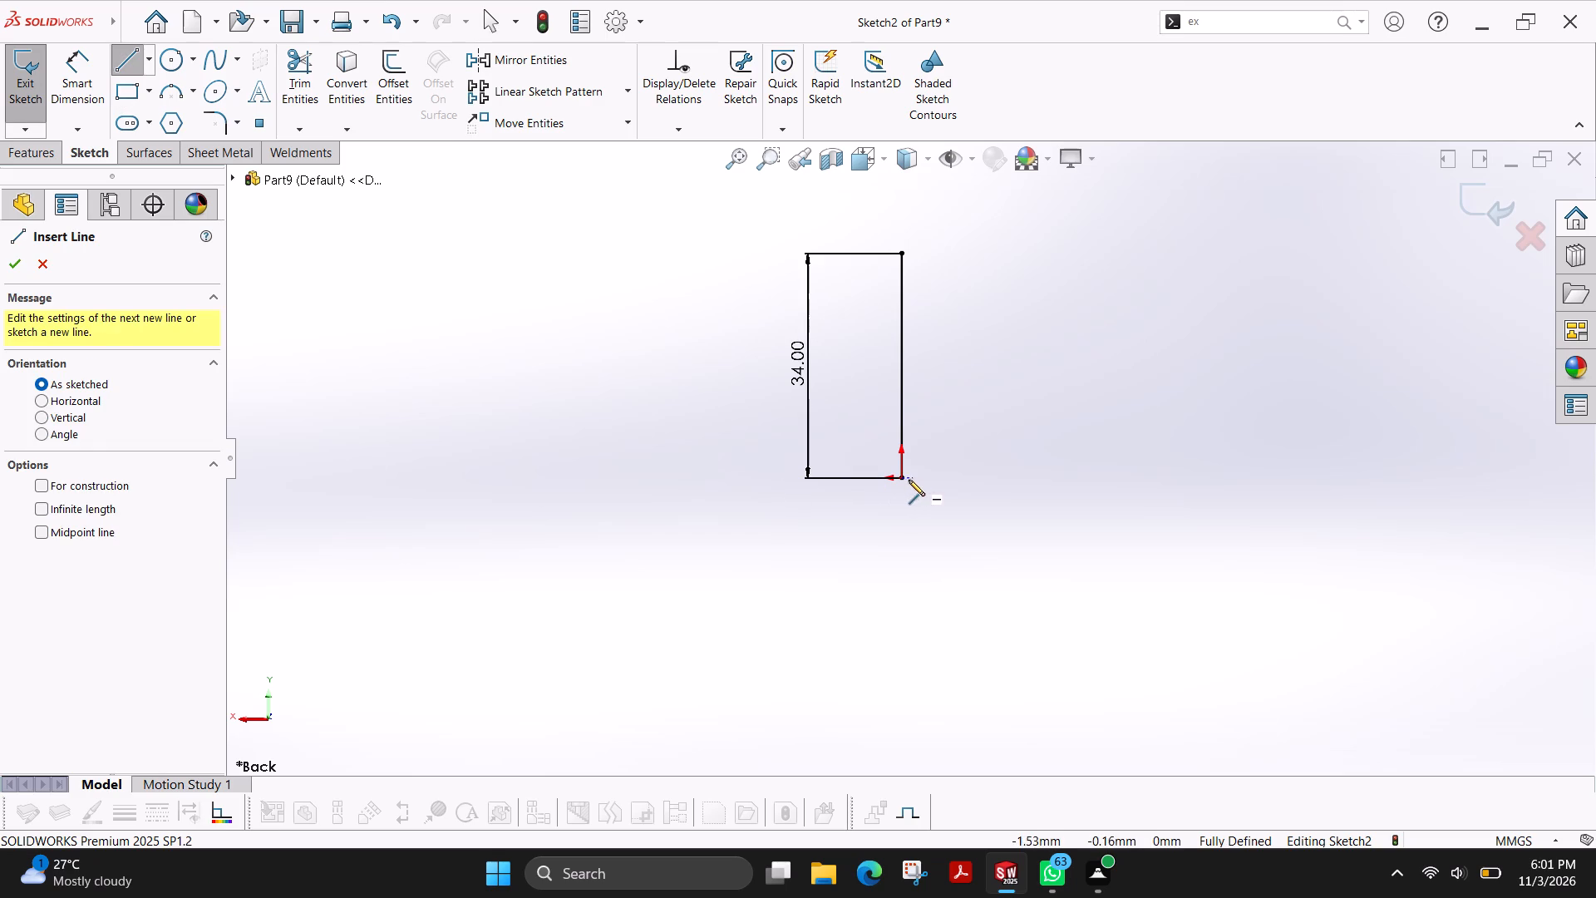
click(902, 480)
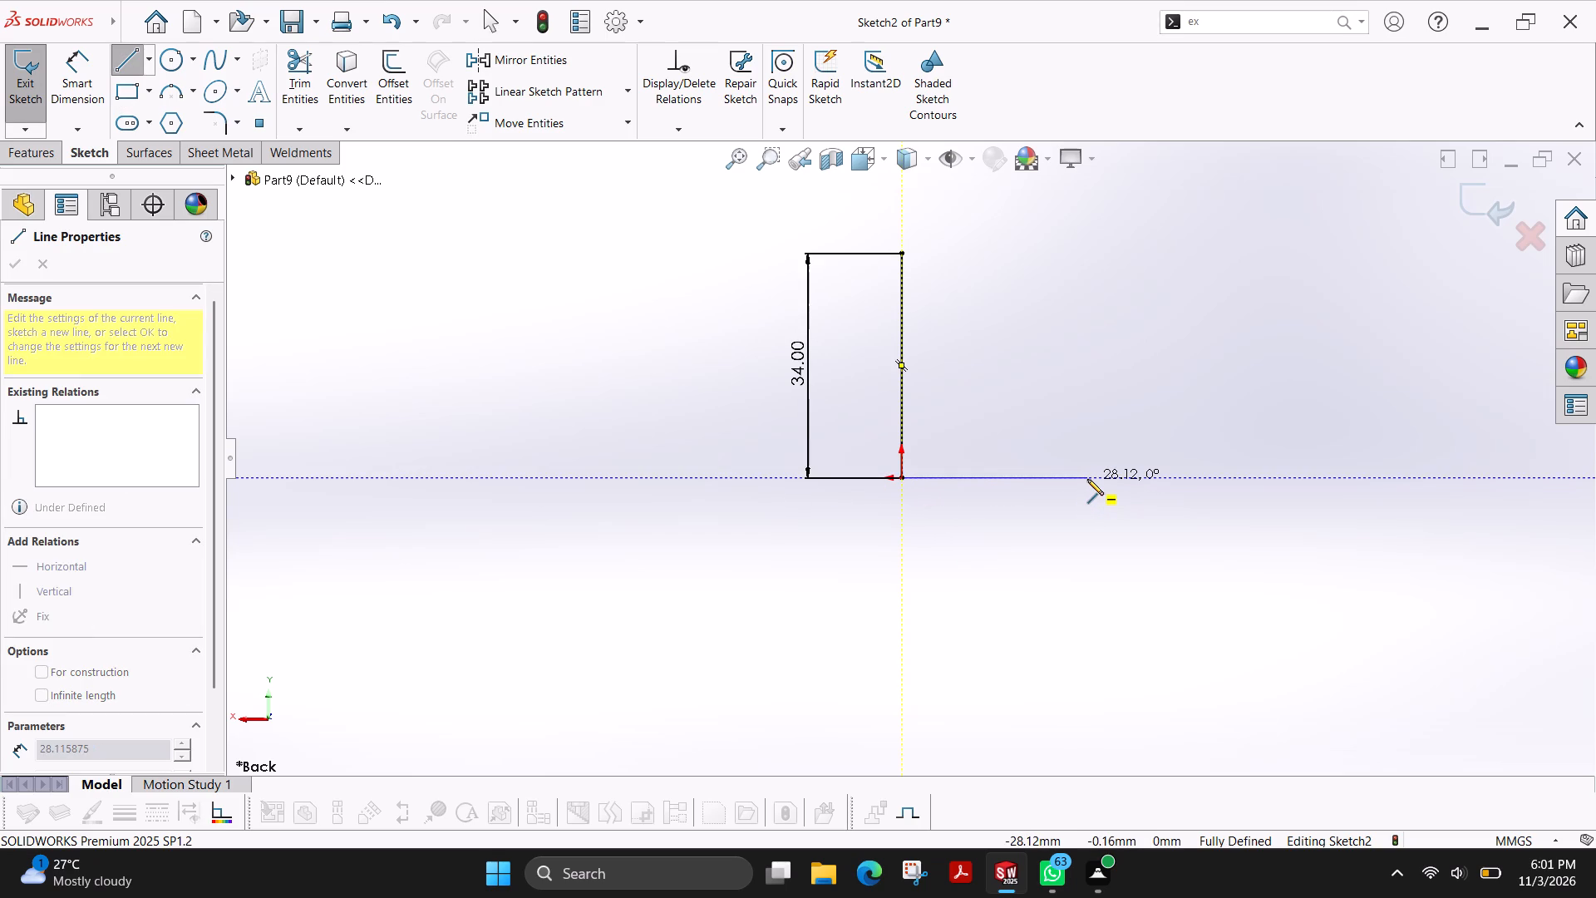
click(1087, 479)
Dimension the horizontal line's length to 7 mm.
click(68, 101)
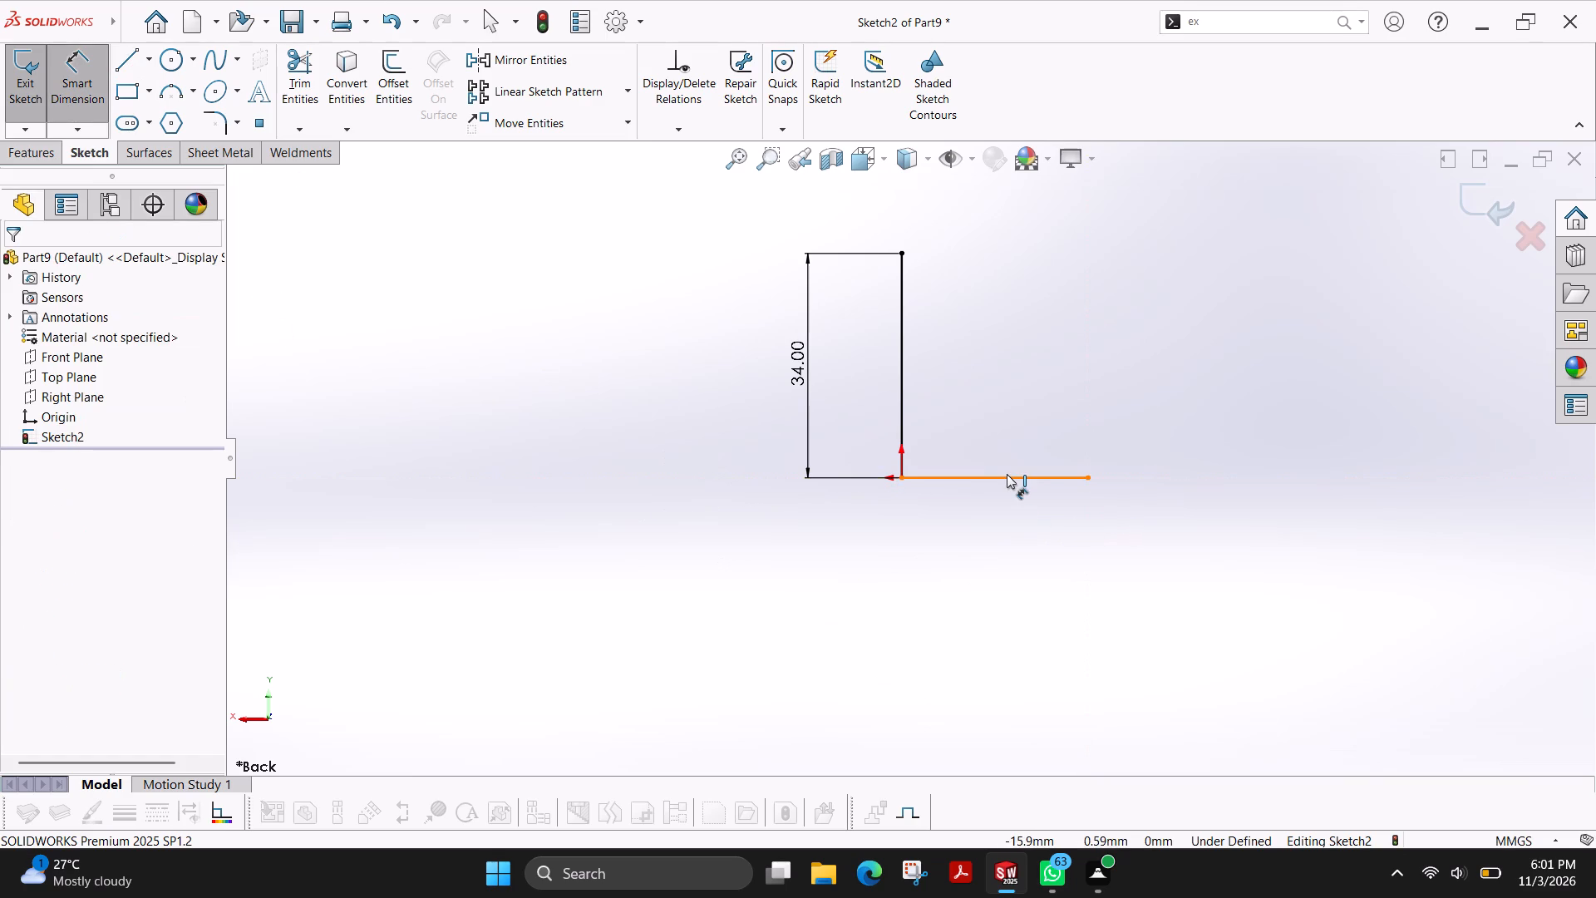
click(1008, 478)
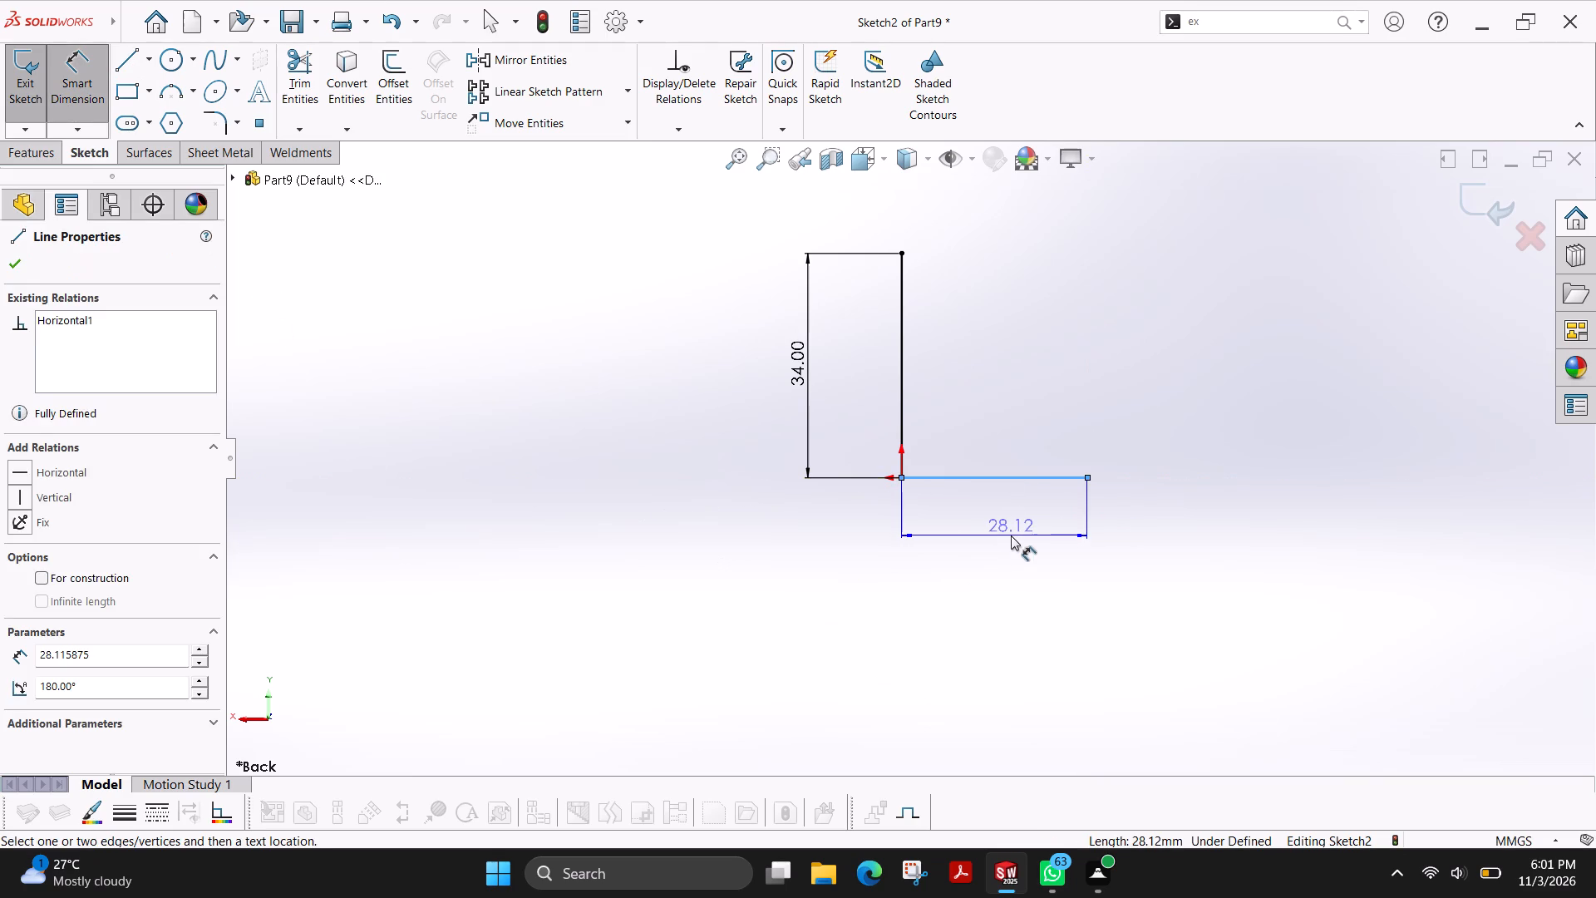
click(1011, 535)
key(7)
key(Return)
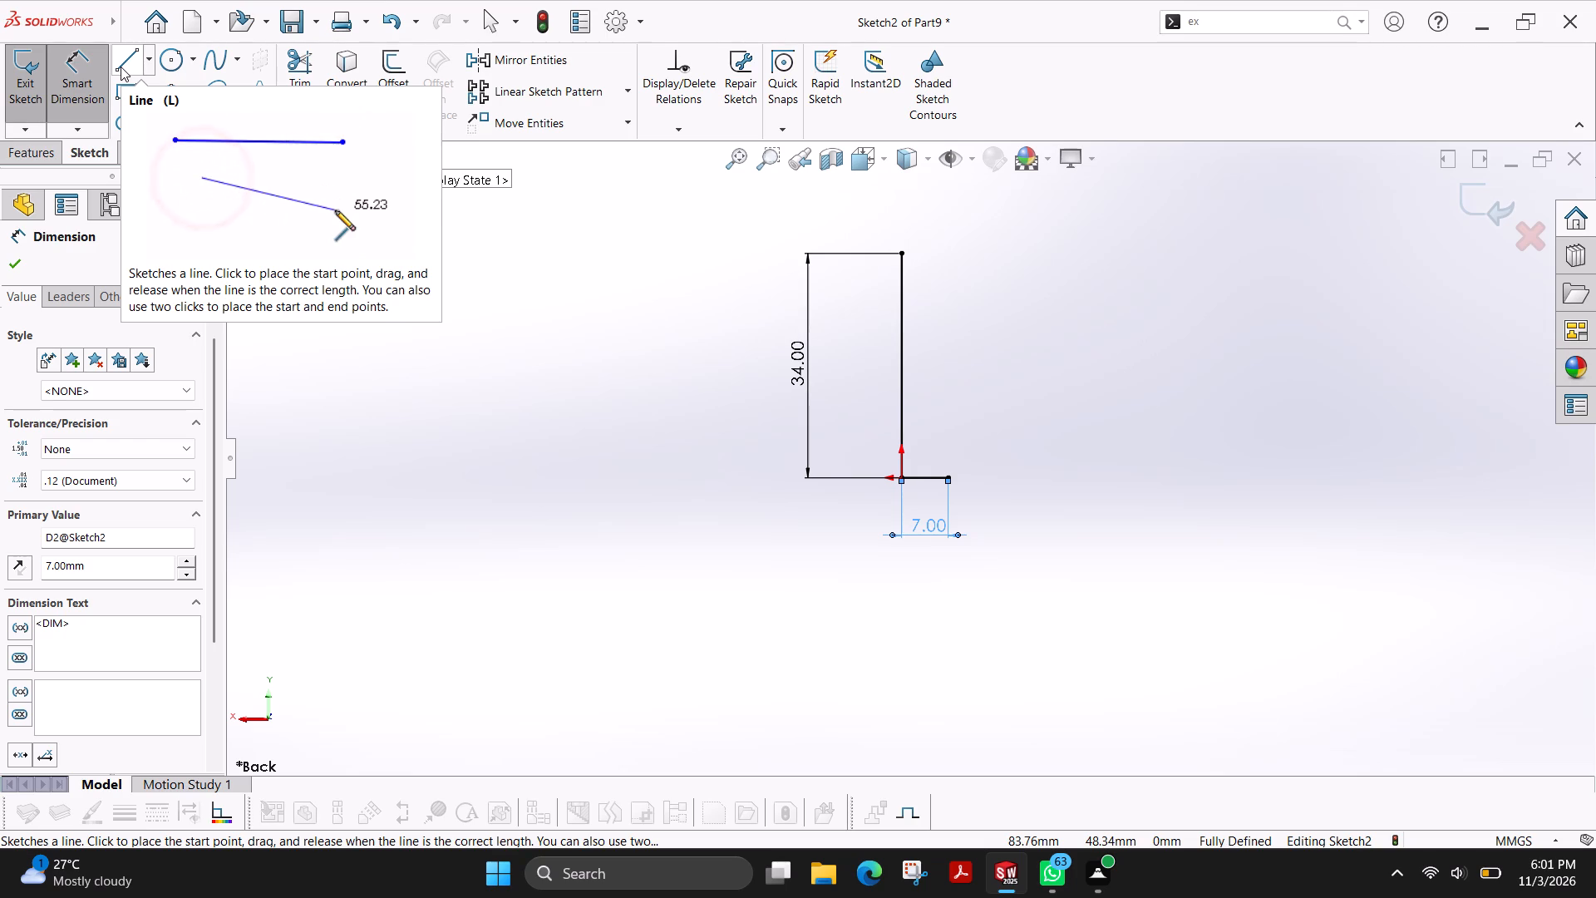
Sketch a vertical line 34 mm long upward from the free end of the 7 mm line, level with the first line's top.
click(121, 67)
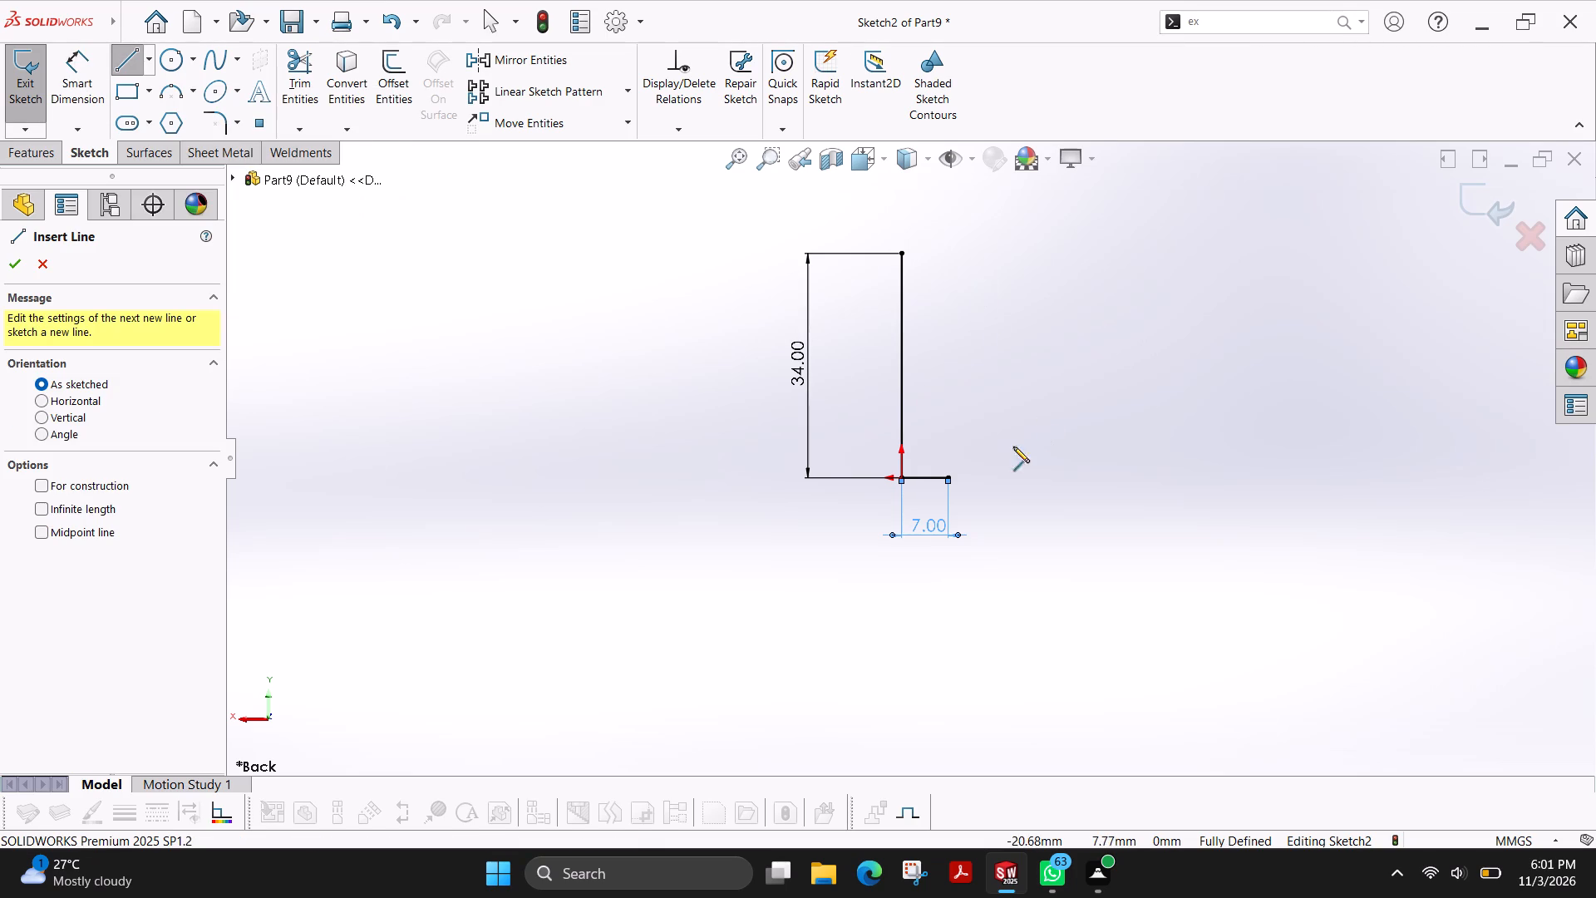
click(946, 476)
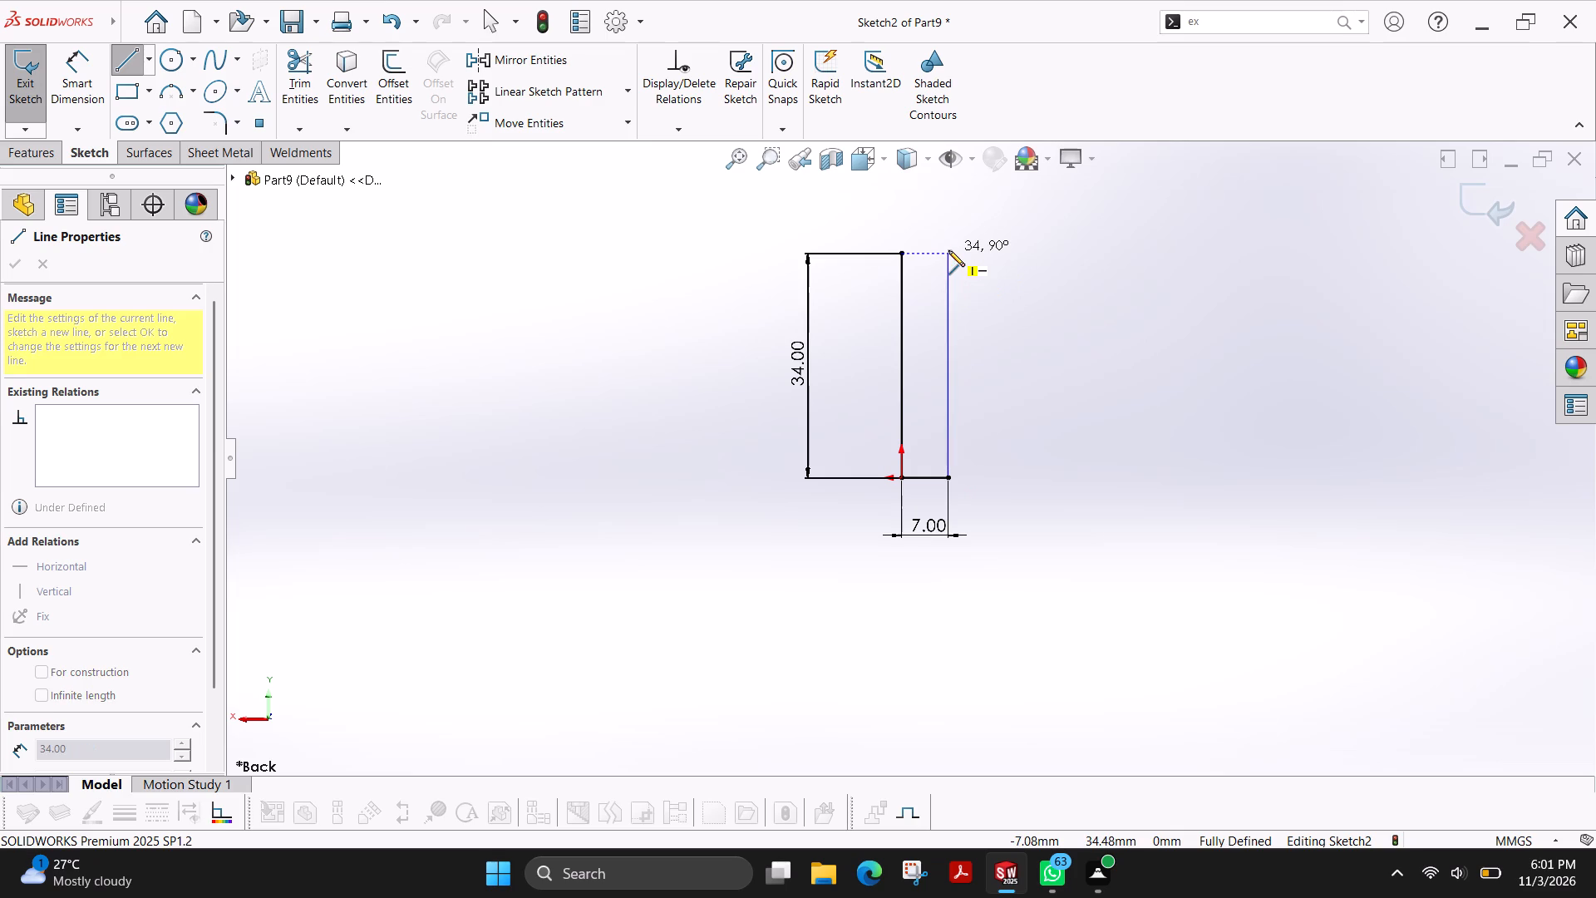
click(948, 250)
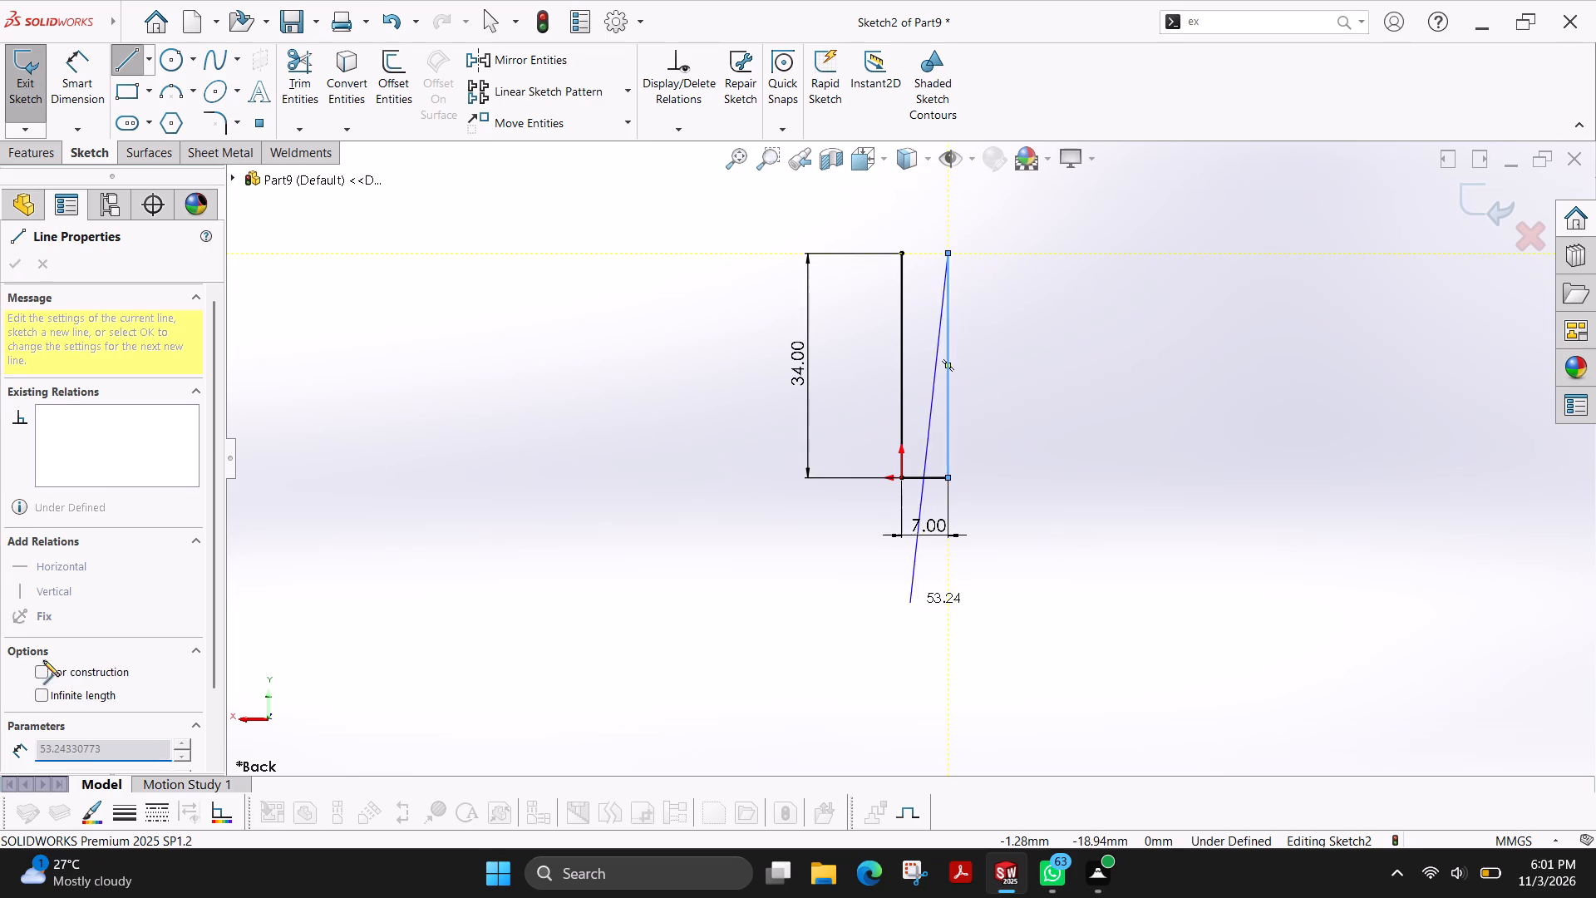
key(Escape)
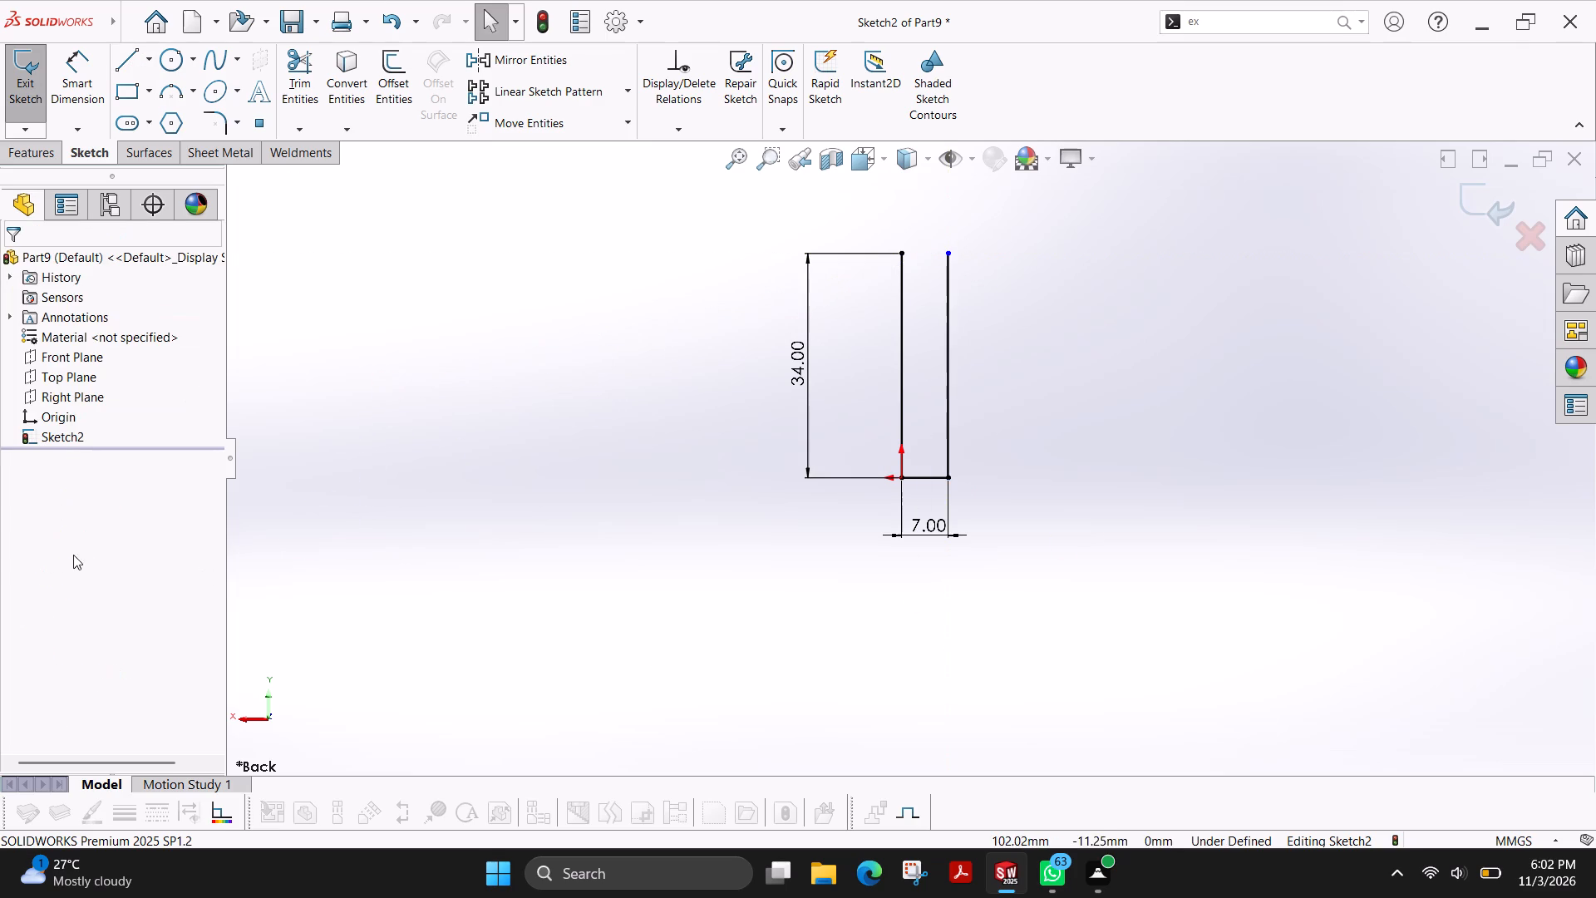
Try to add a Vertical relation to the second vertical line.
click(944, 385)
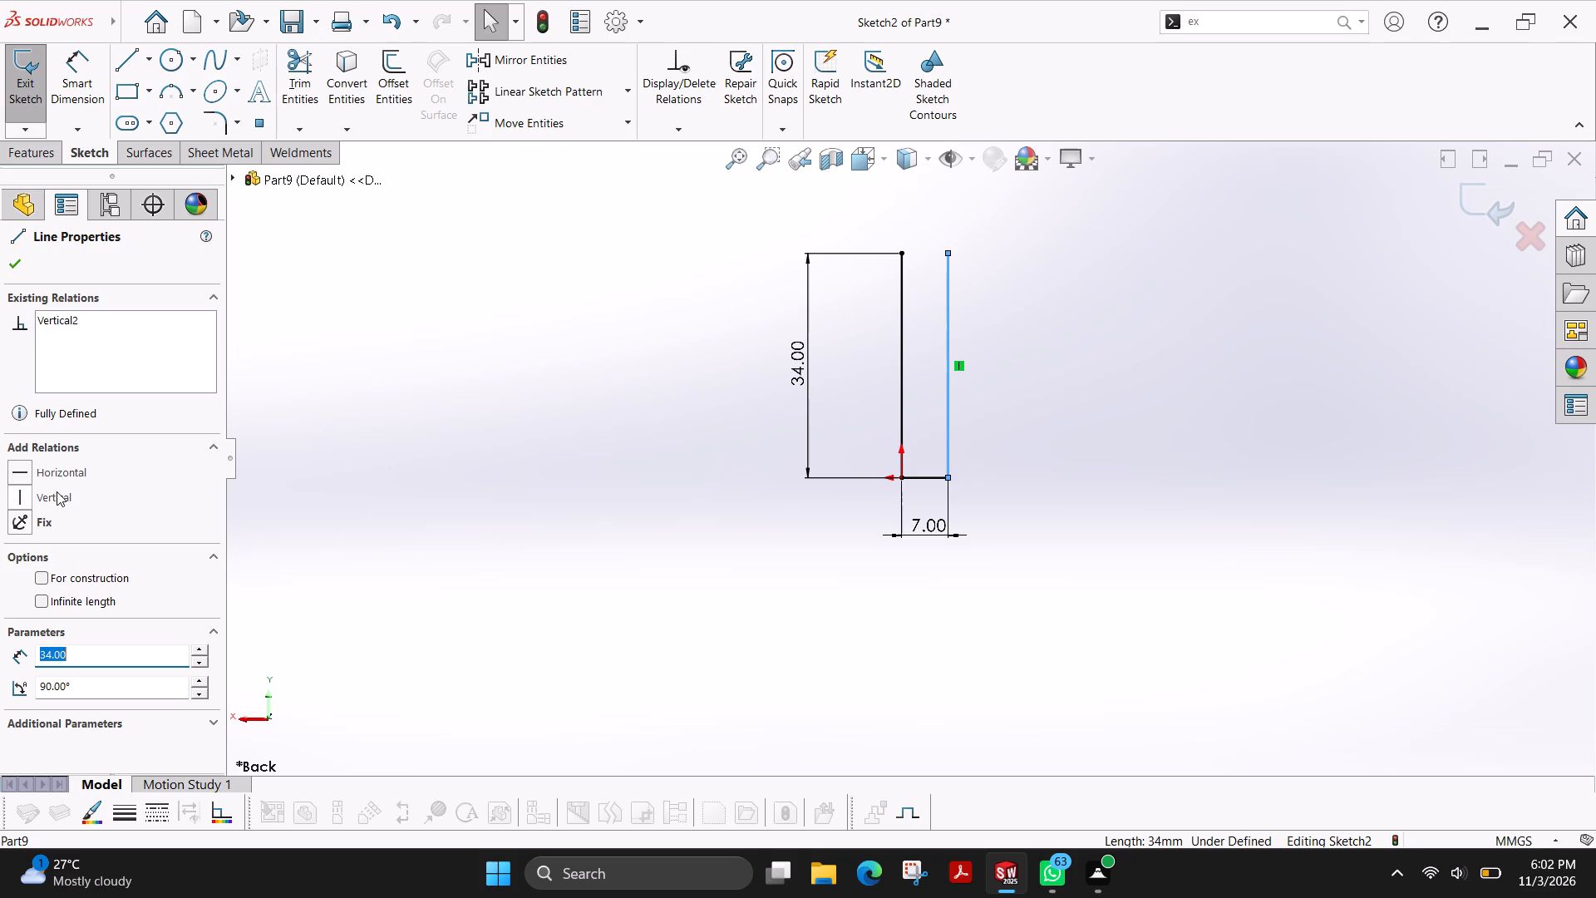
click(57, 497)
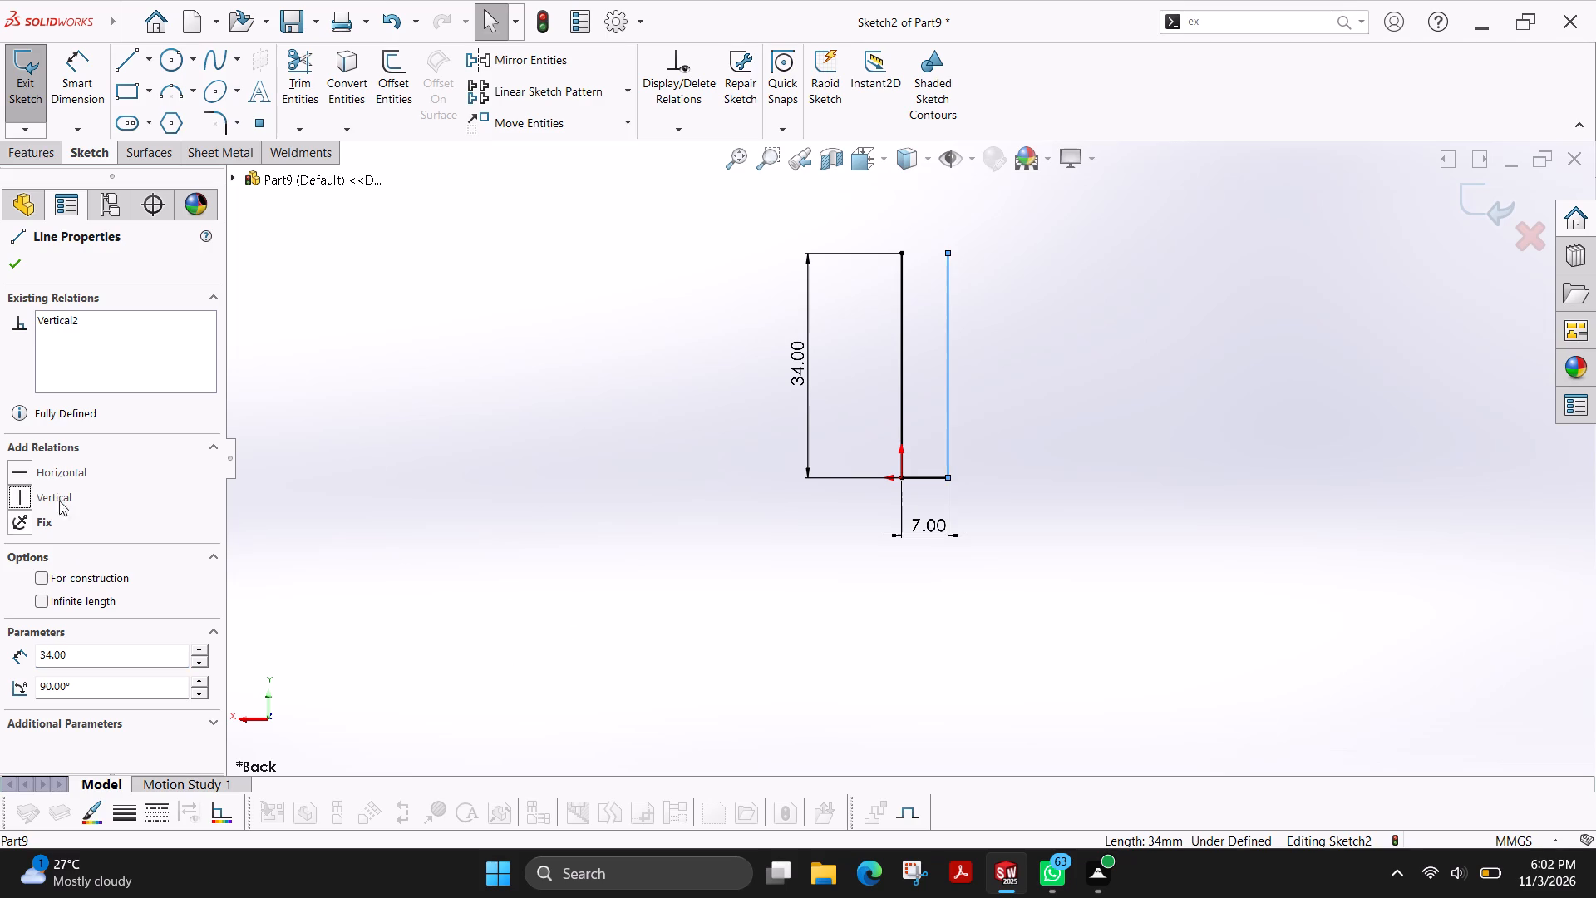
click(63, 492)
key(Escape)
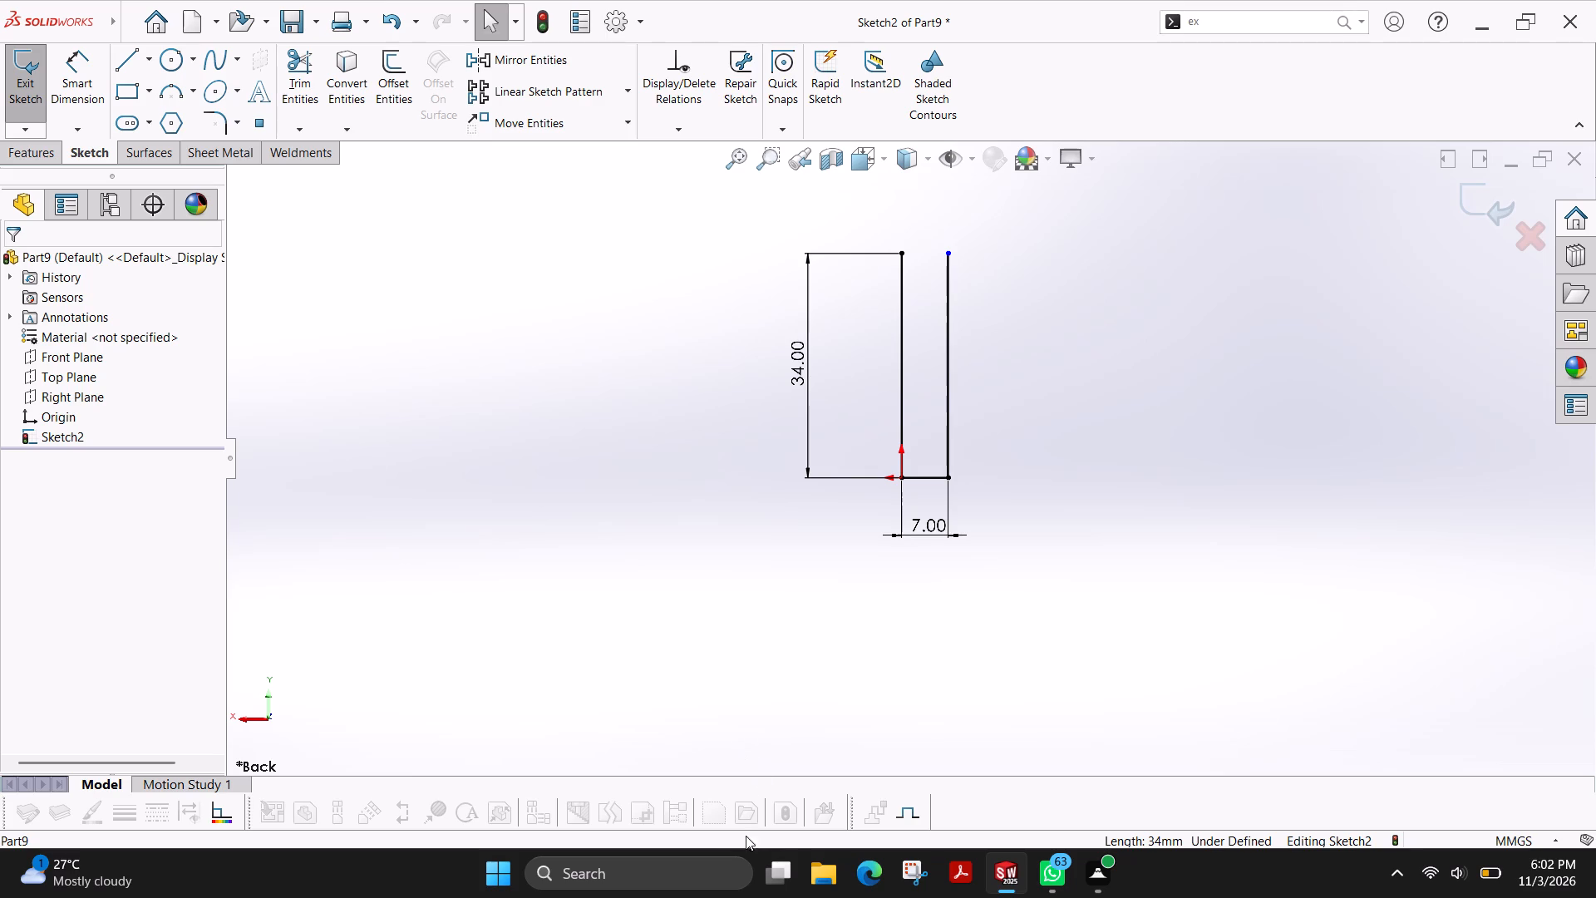
Start a centre-point arc centred on the first vertical line's upper end, about 28.1 mm in radius and starting on that line.
click(193, 91)
click(243, 121)
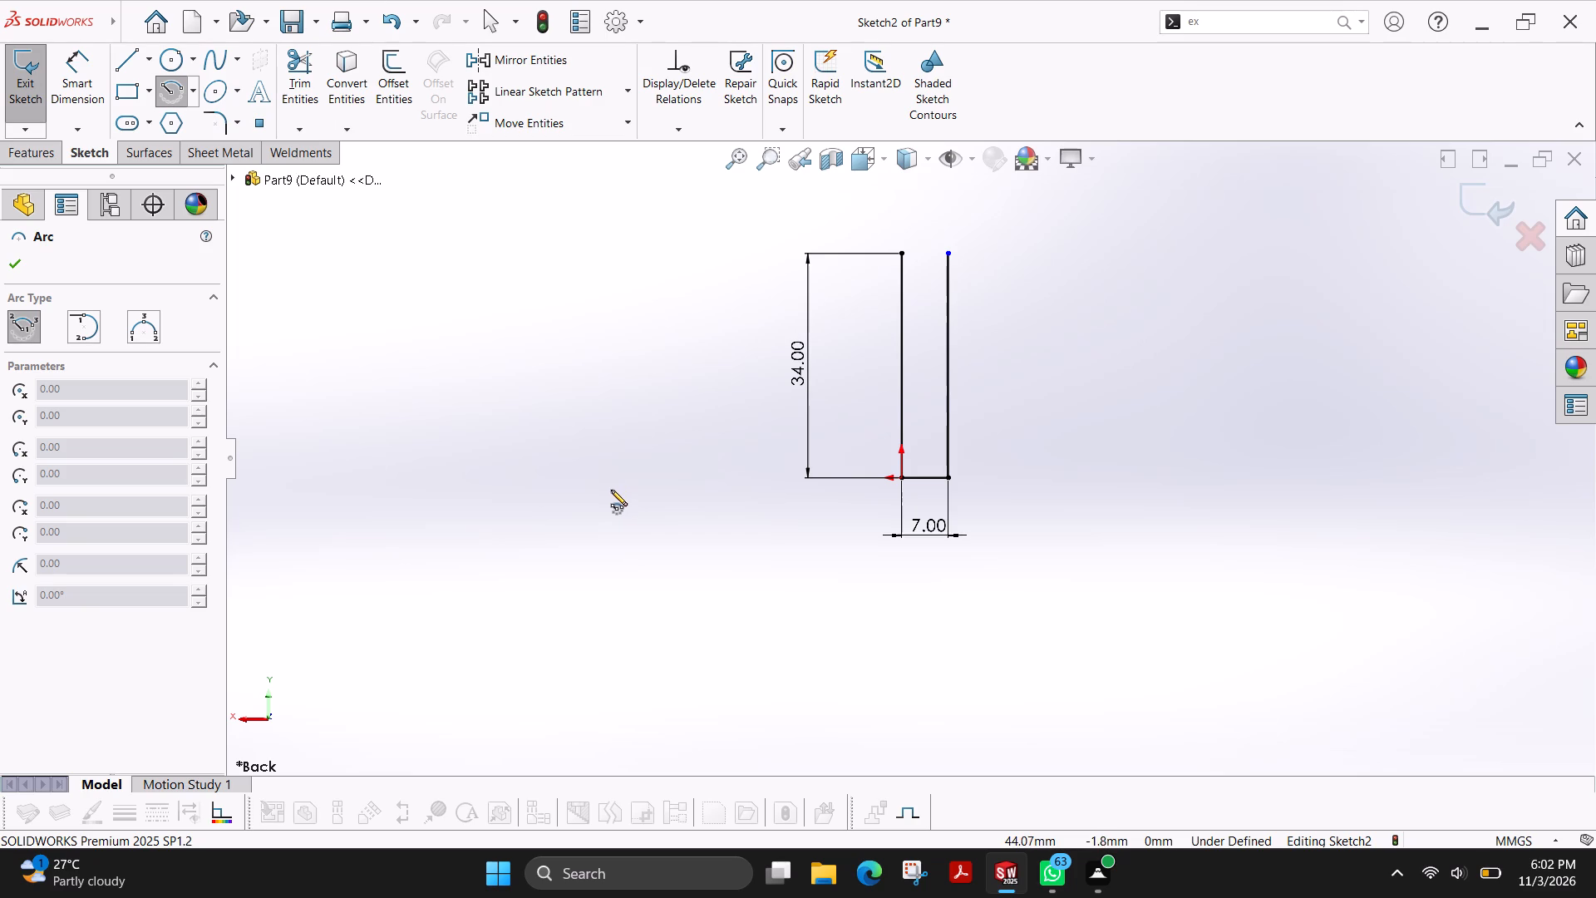
scroll(935, 320, down, 3)
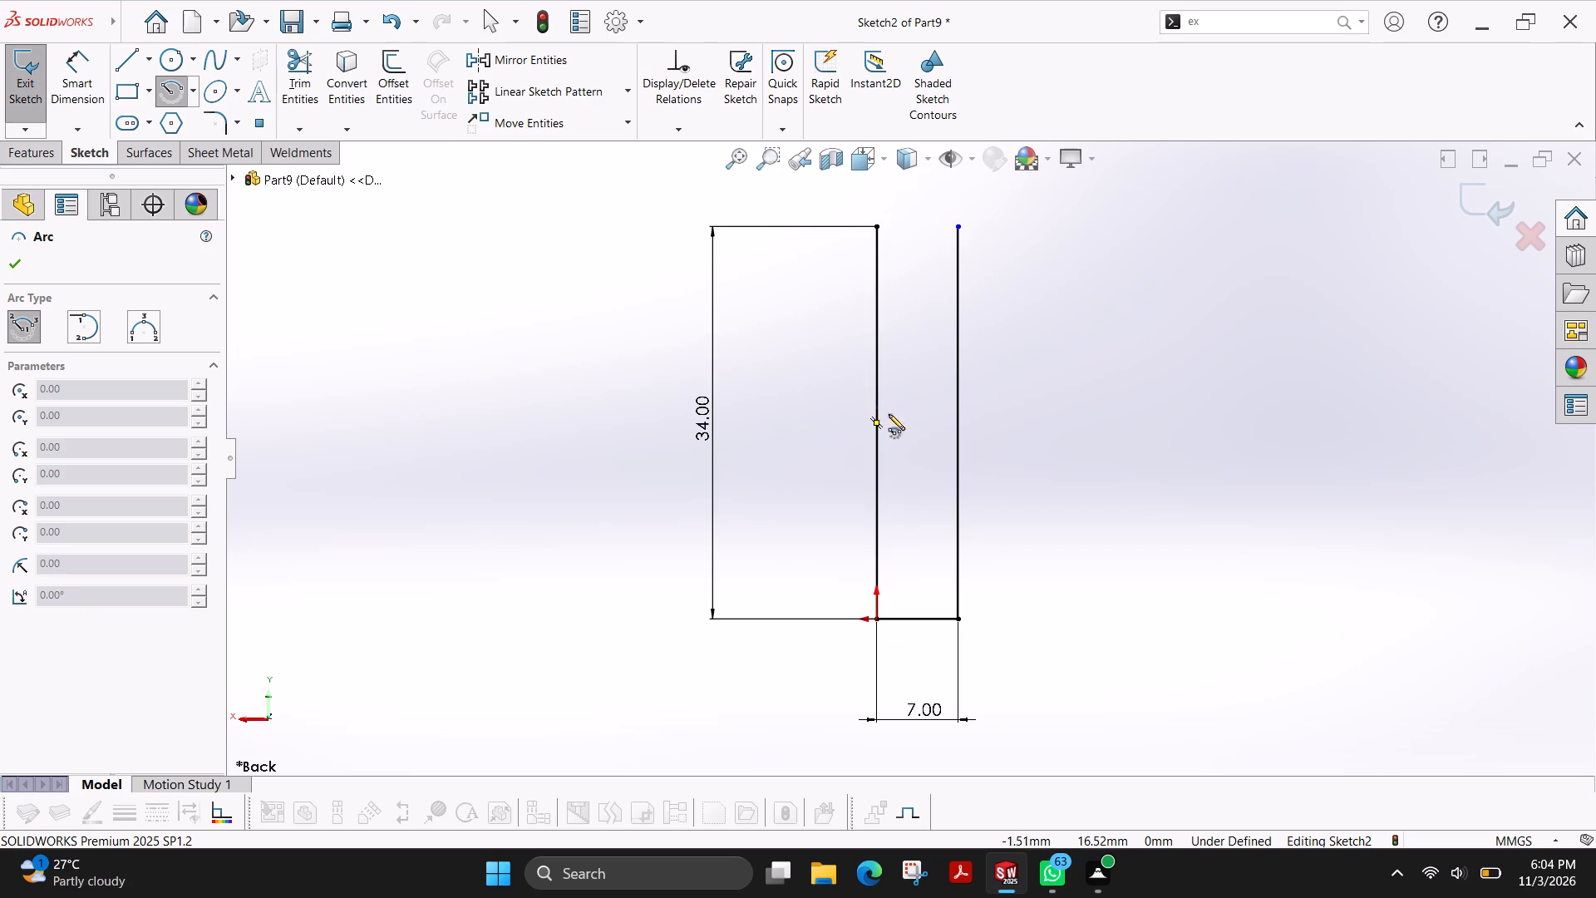
click(877, 227)
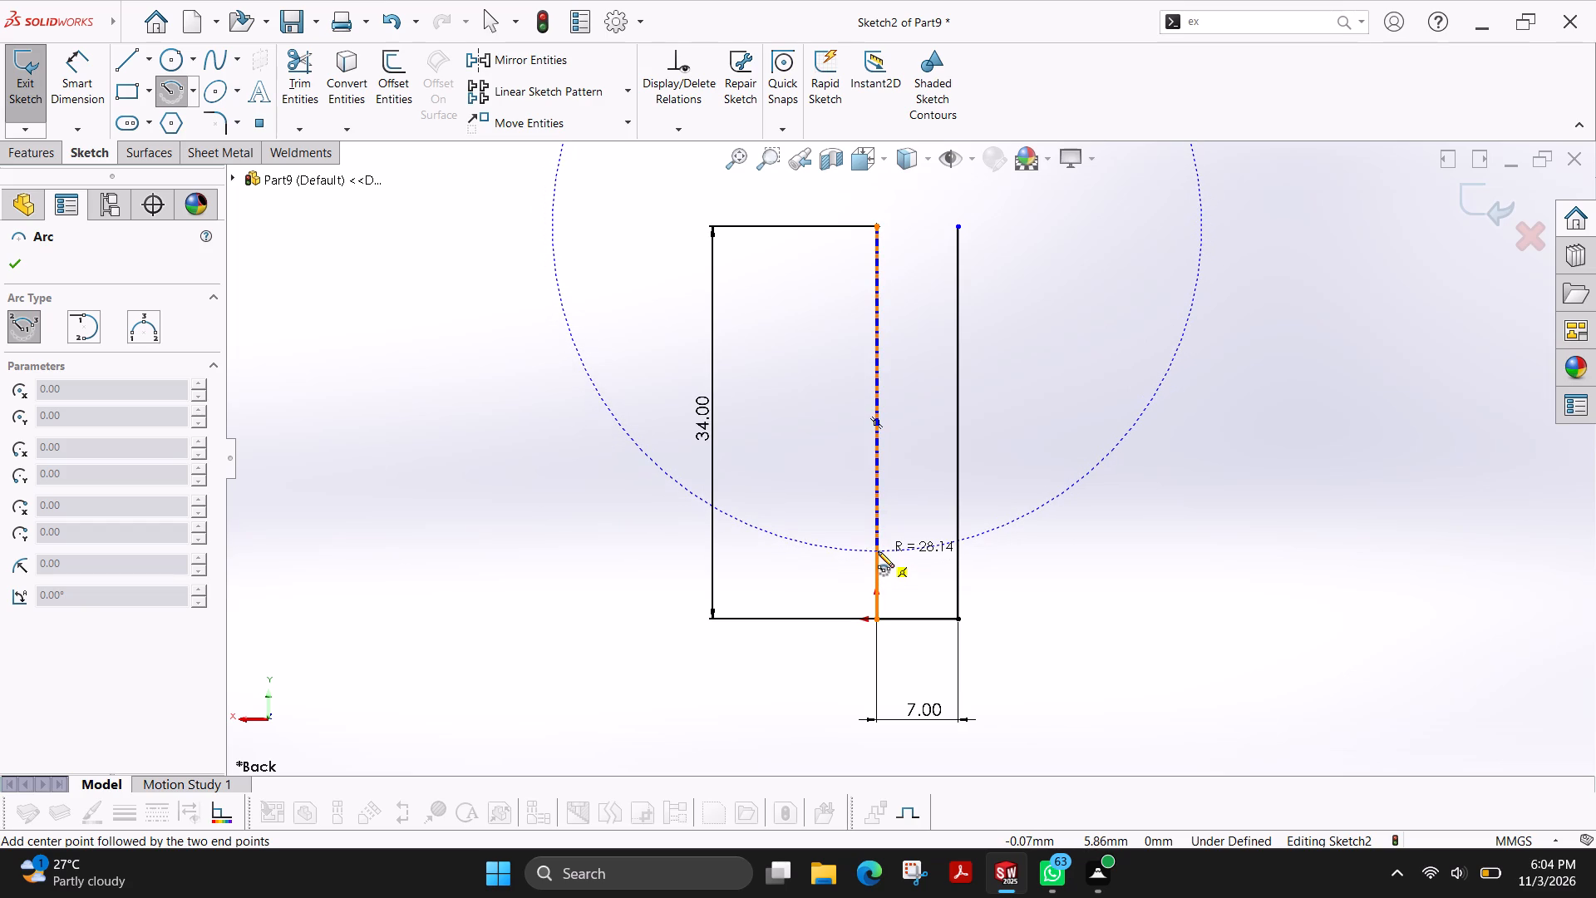
click(878, 551)
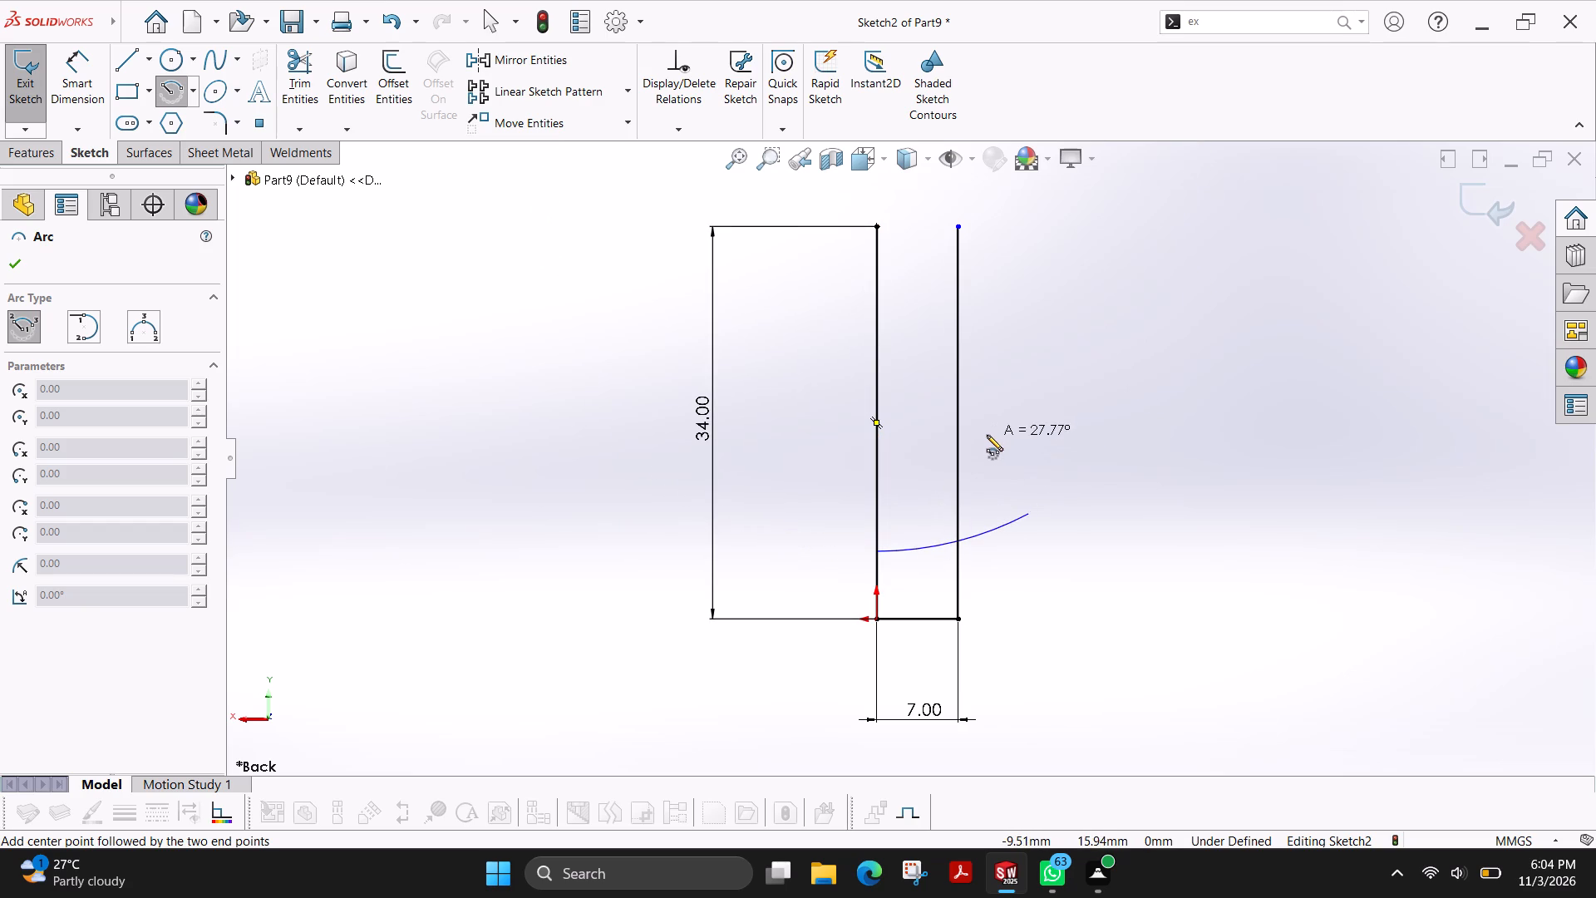
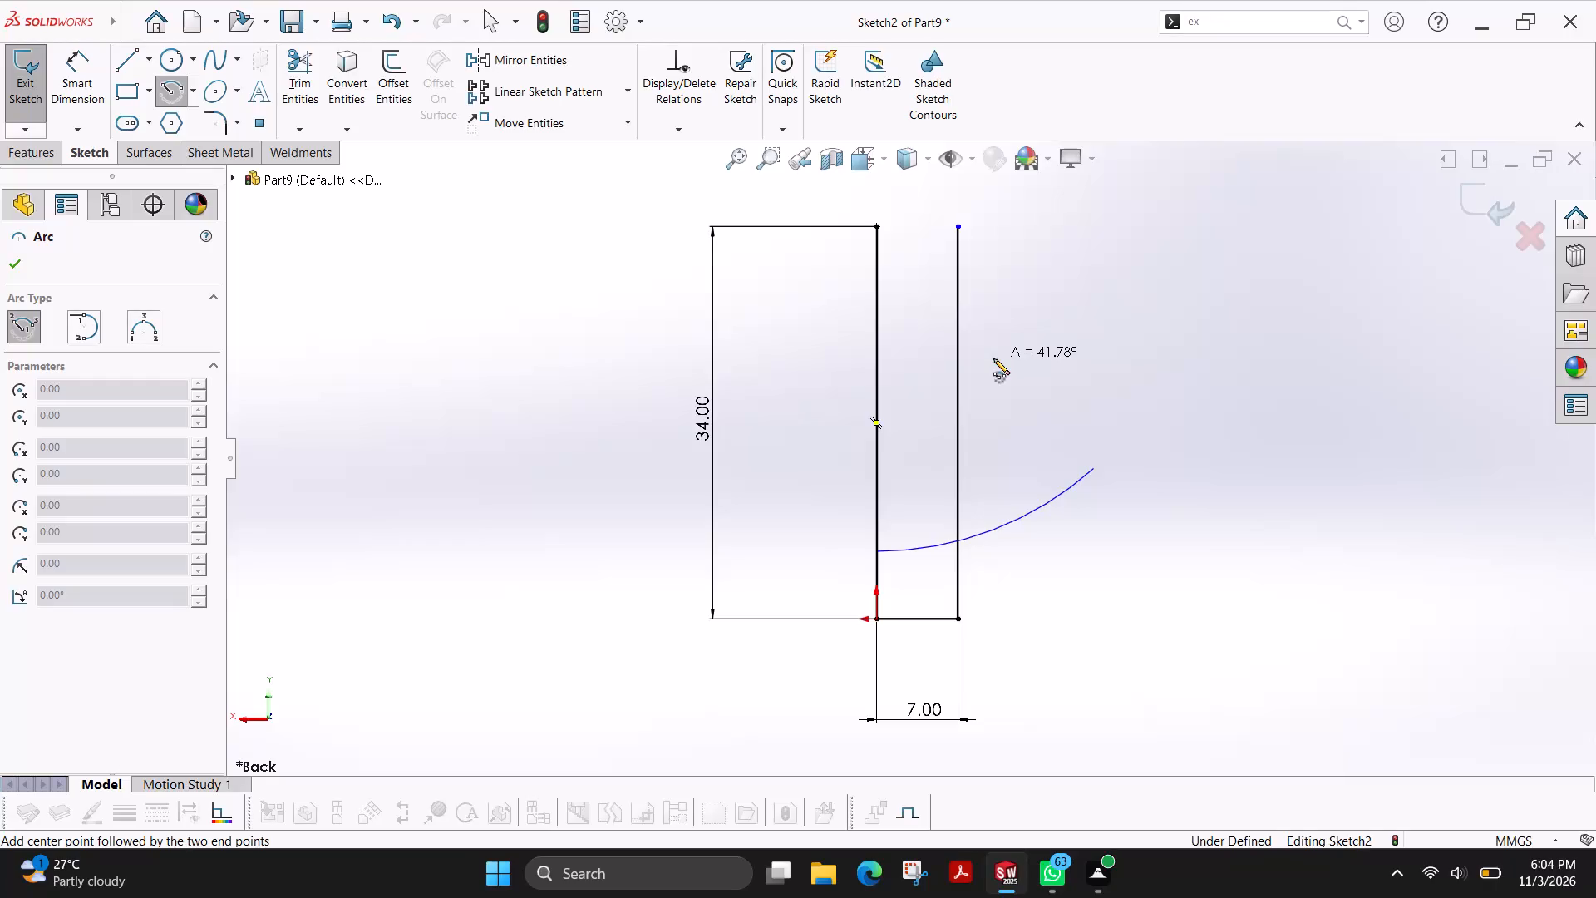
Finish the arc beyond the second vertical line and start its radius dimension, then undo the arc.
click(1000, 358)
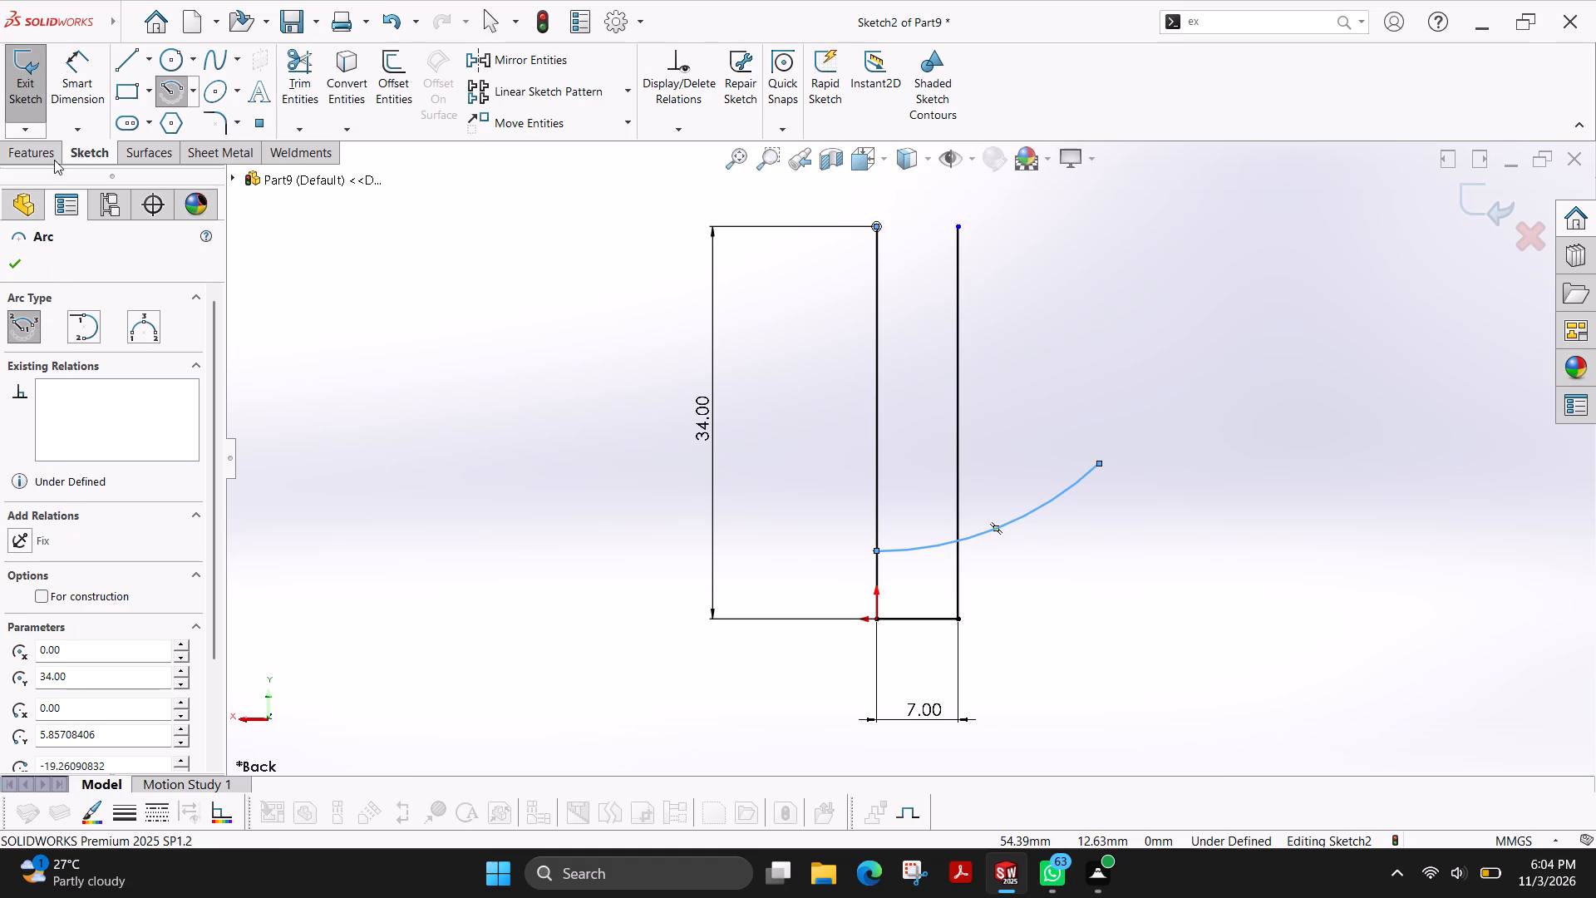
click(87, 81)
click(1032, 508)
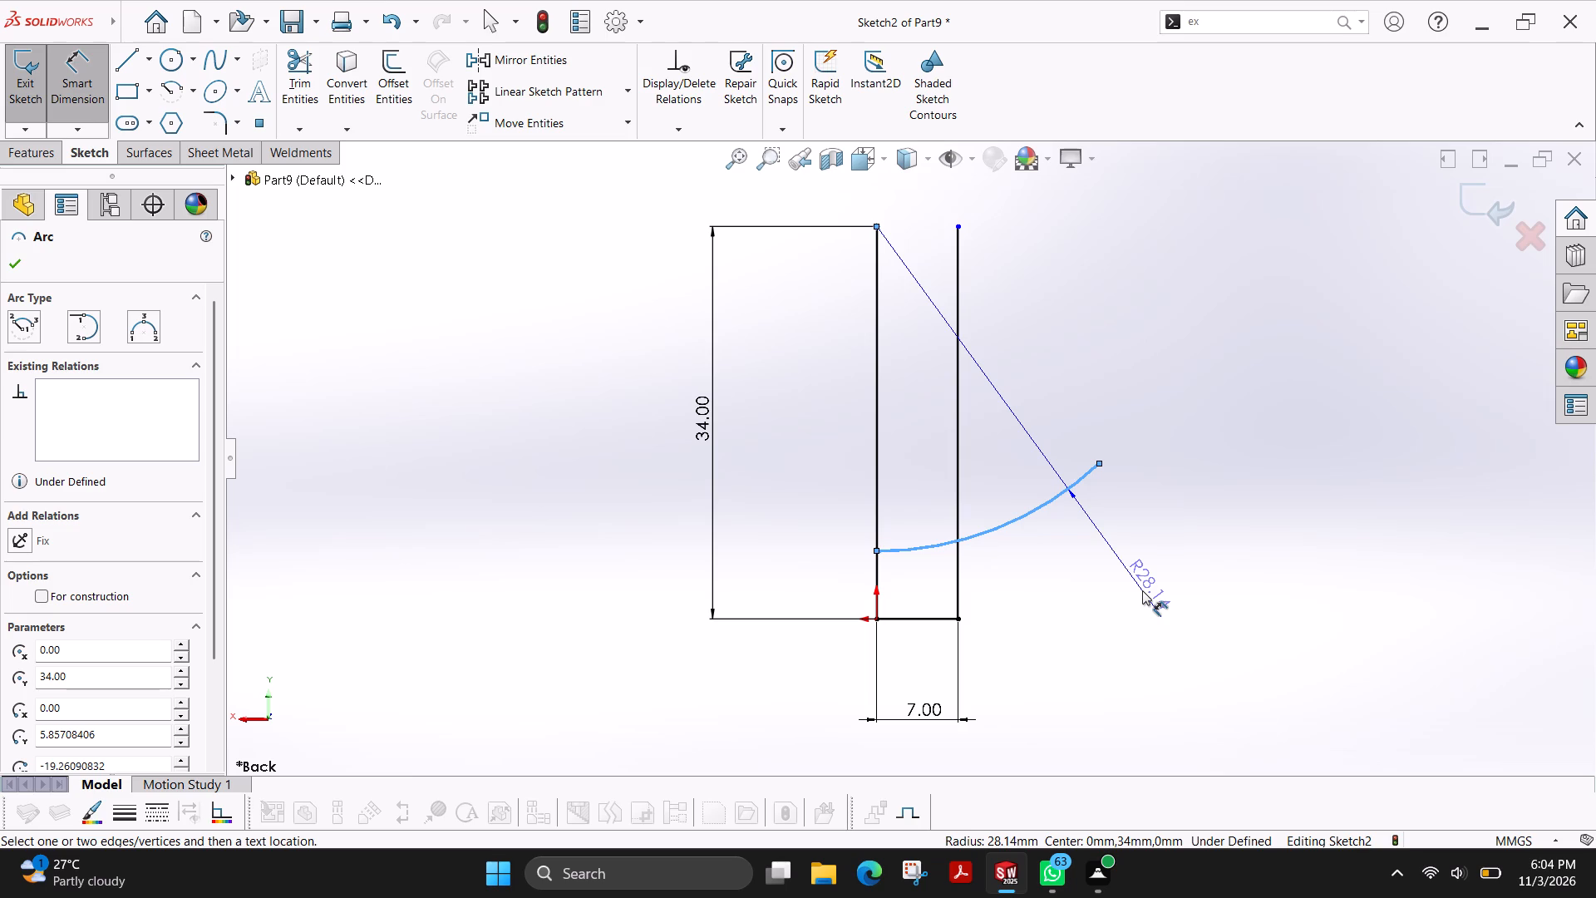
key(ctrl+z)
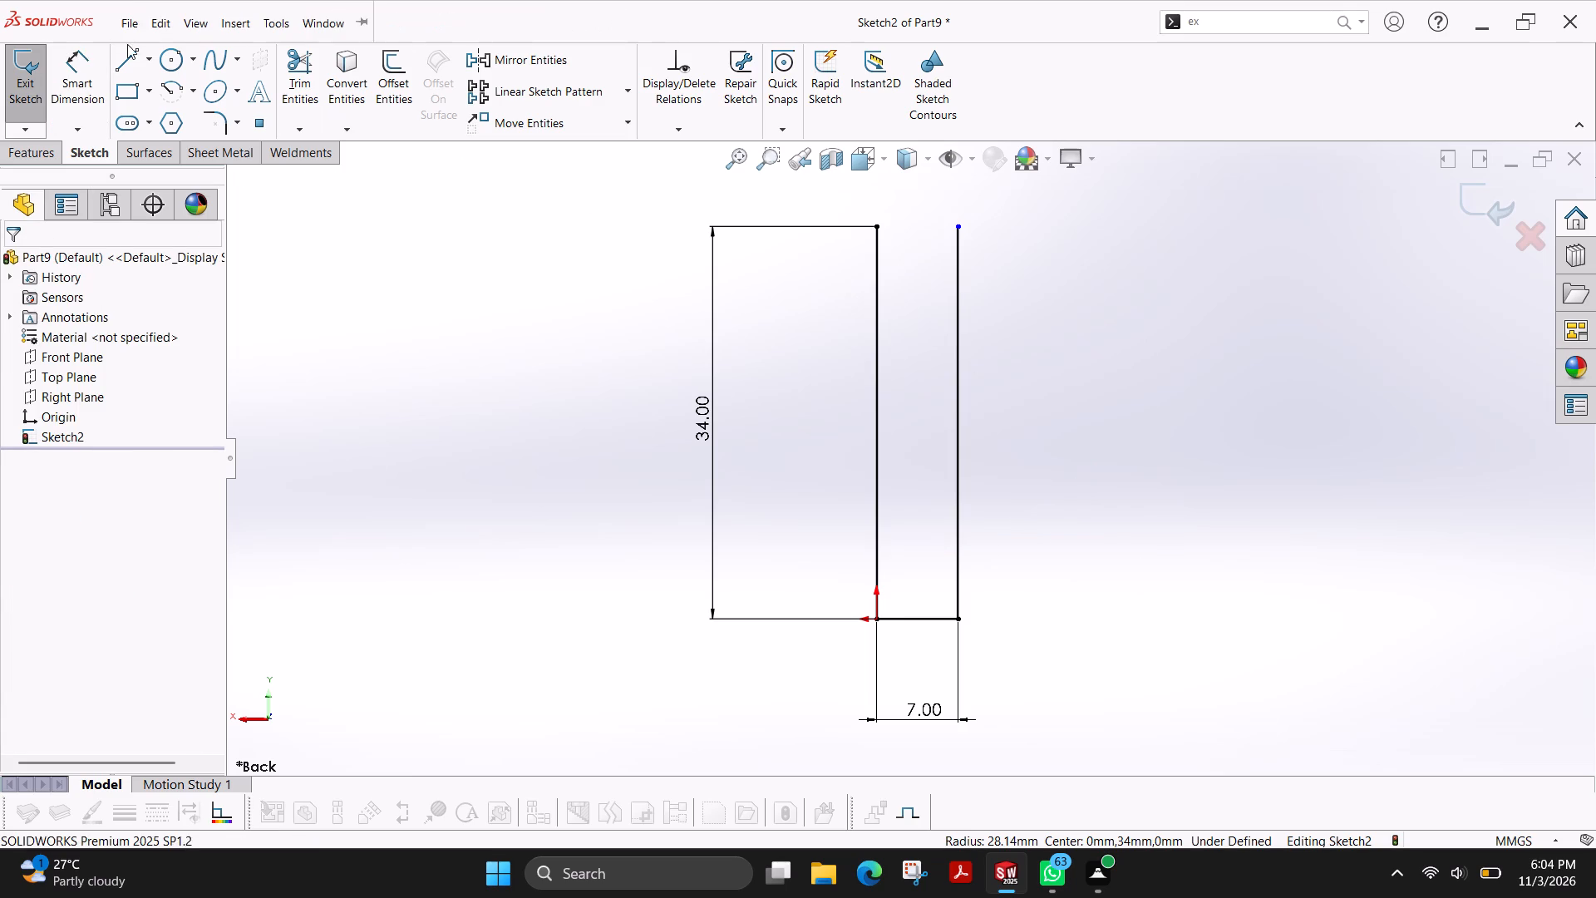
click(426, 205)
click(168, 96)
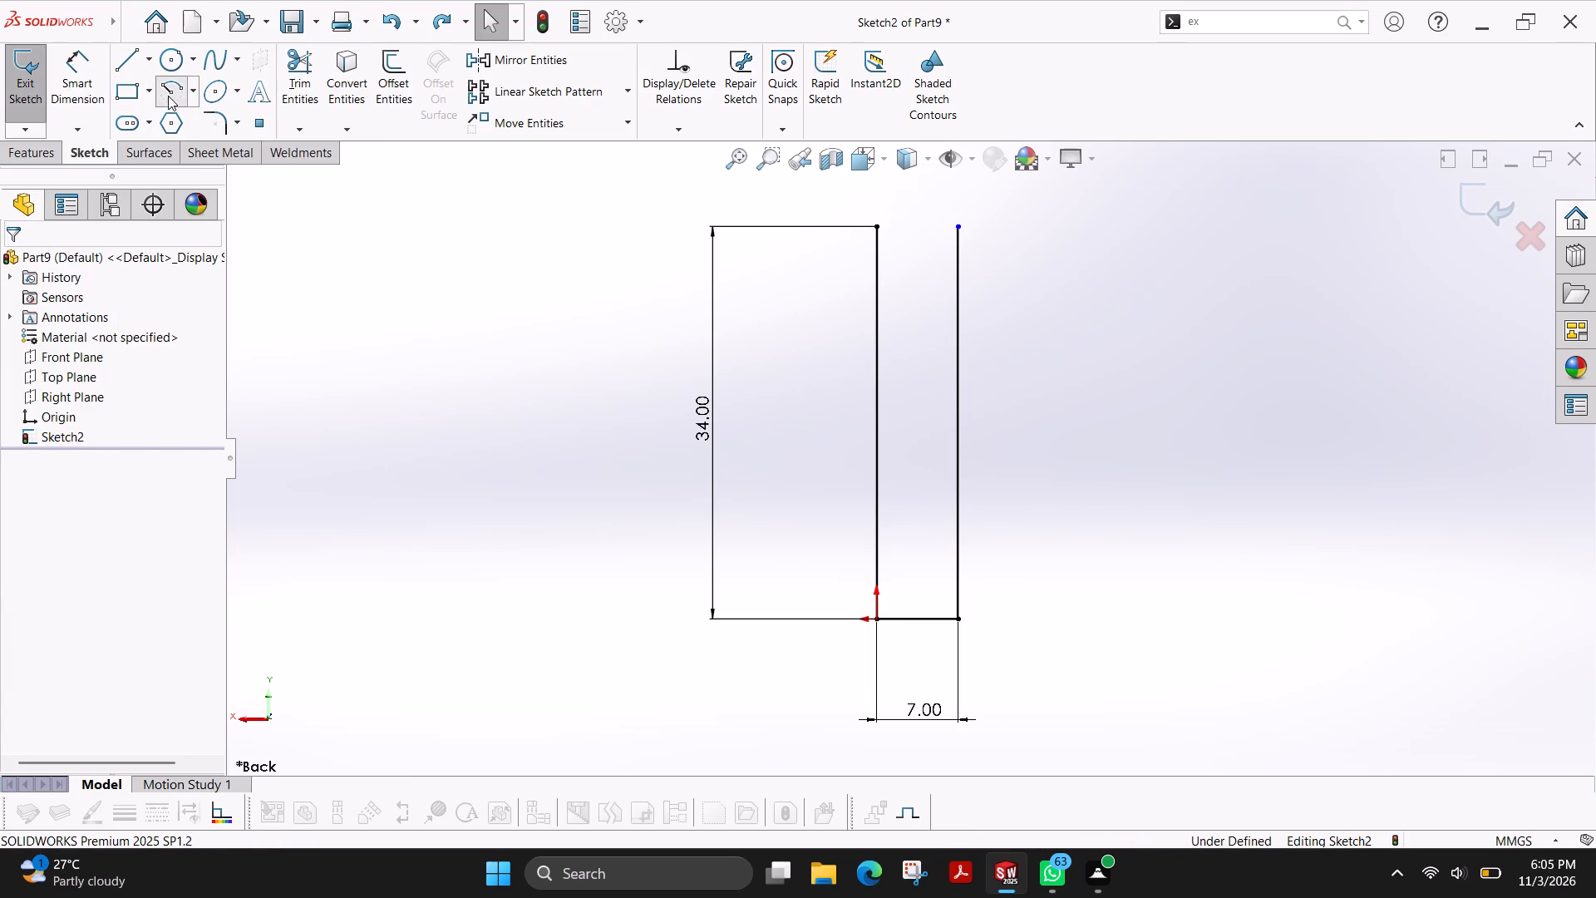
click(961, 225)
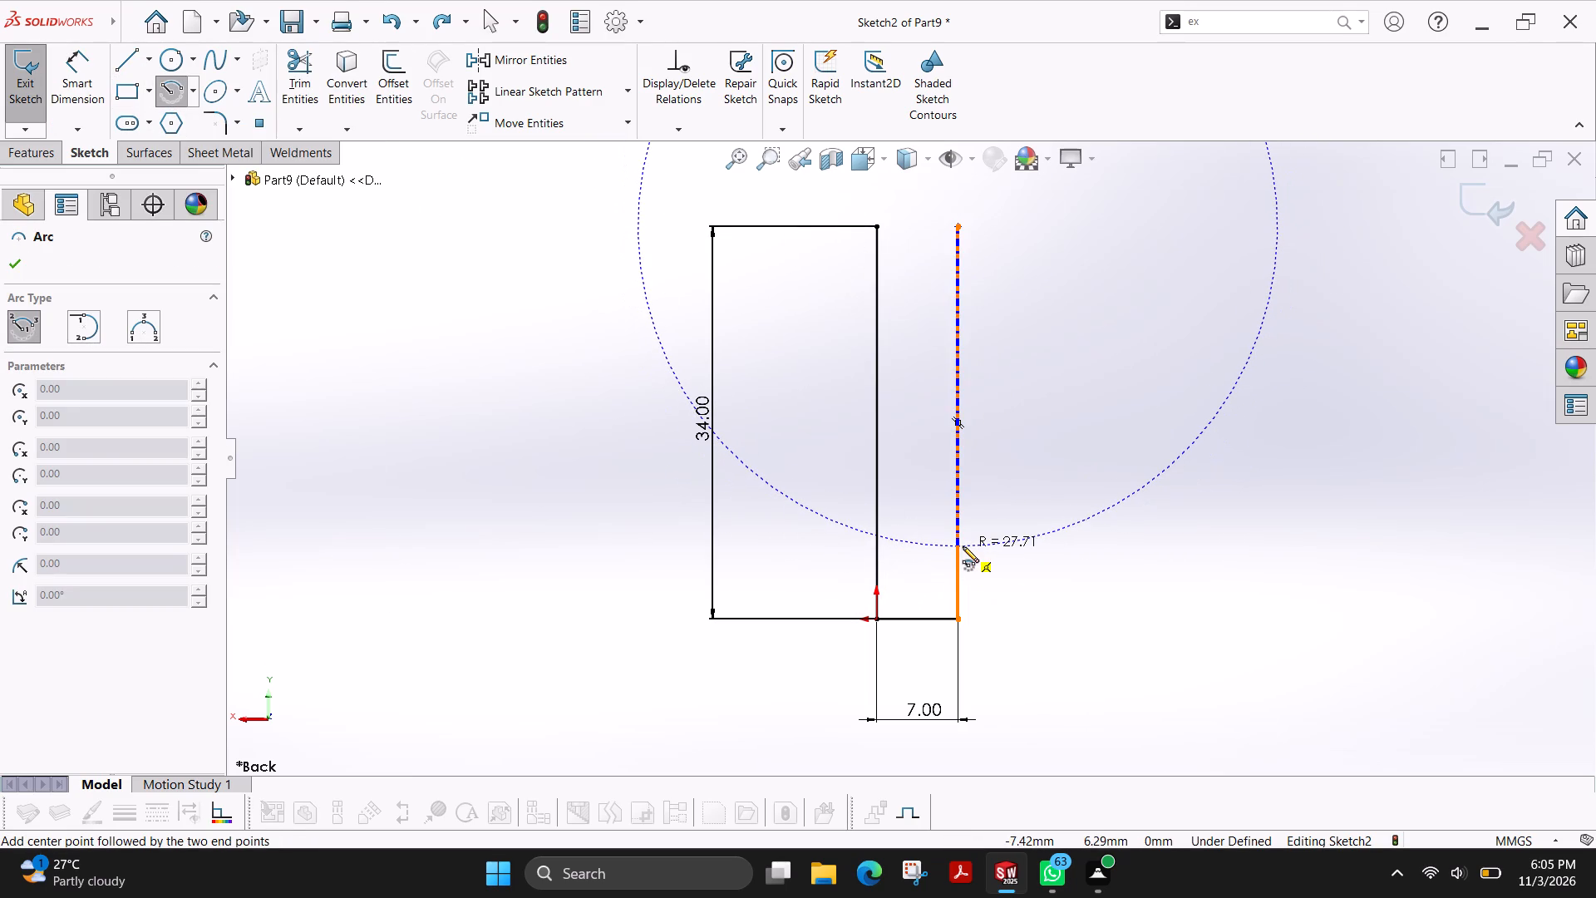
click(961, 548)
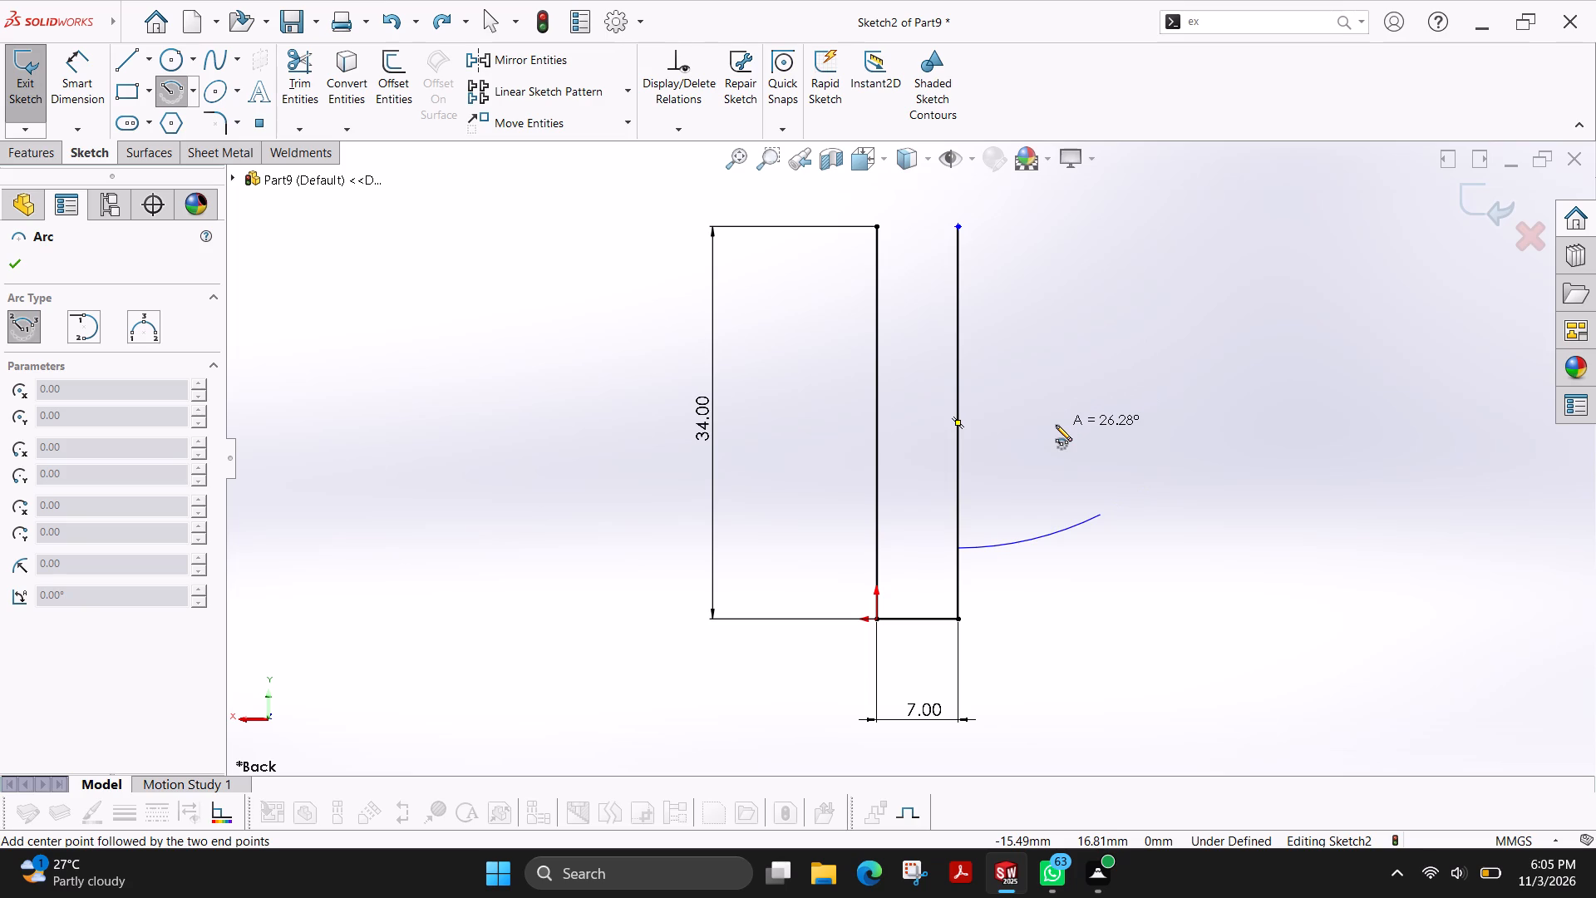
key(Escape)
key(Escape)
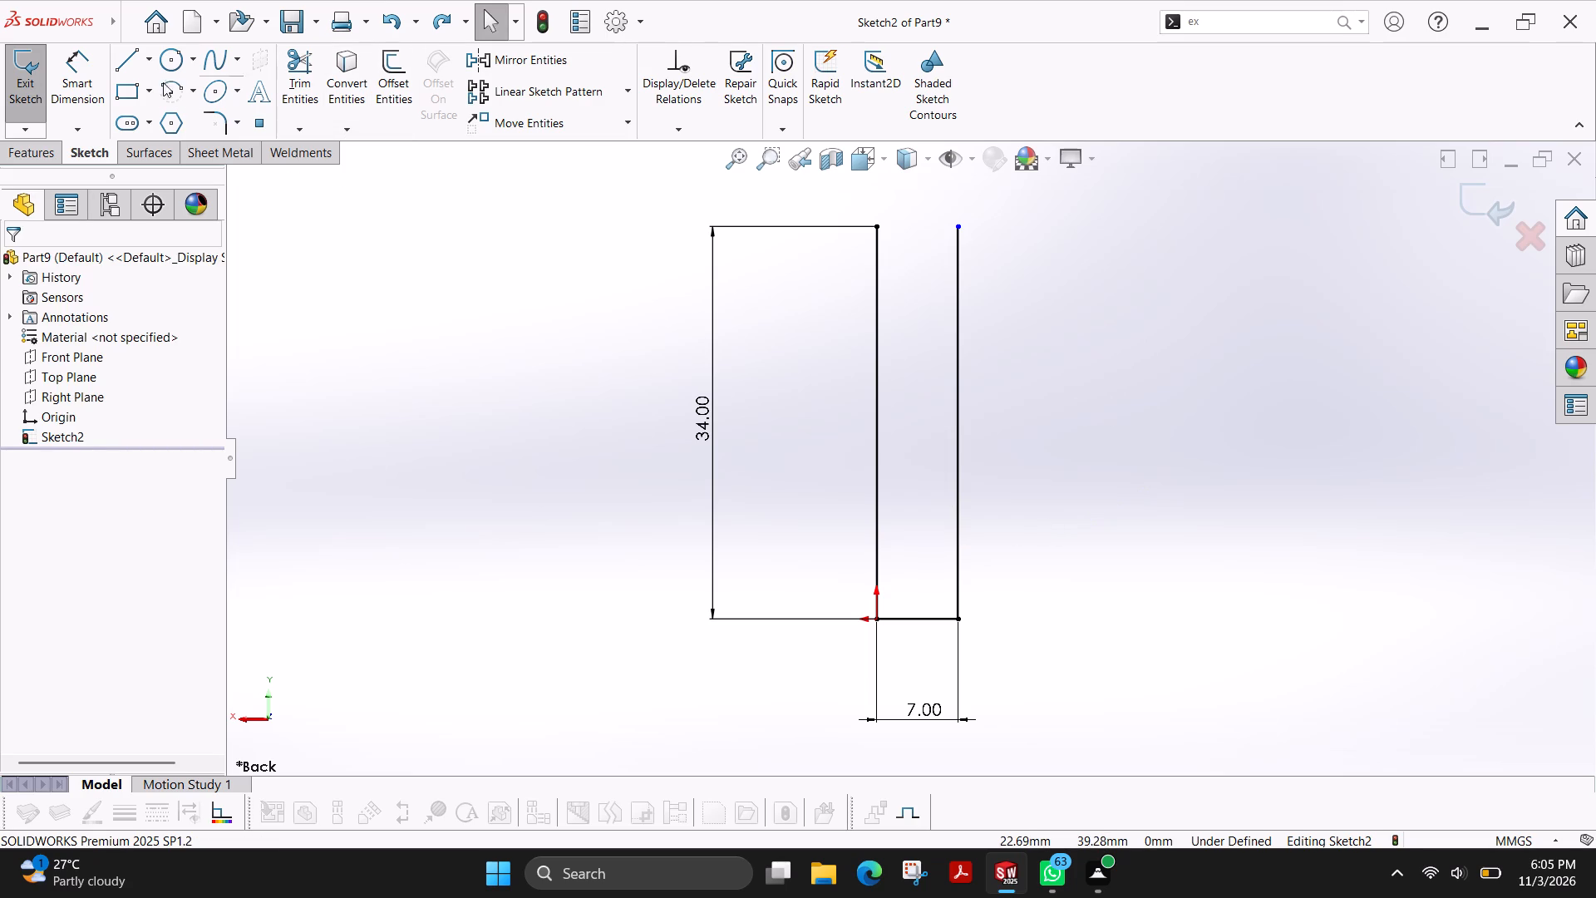
Sketch a line about 6.65 mm up from the base's outer corner, continuing into an outward horizontal line about 11.4 mm long.
click(127, 69)
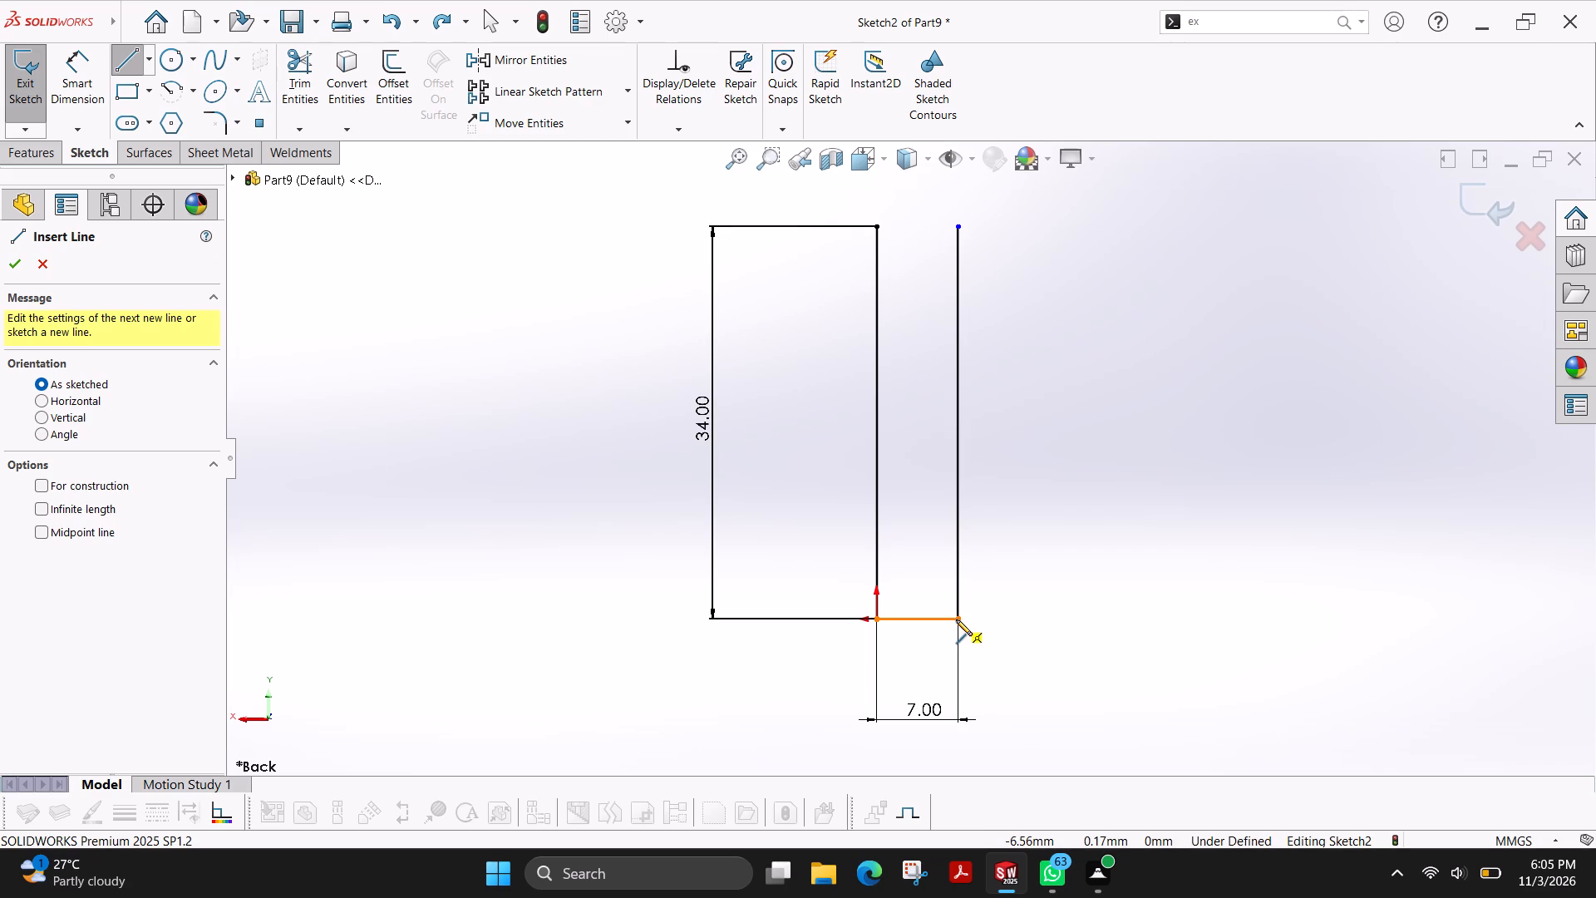
click(956, 619)
click(959, 542)
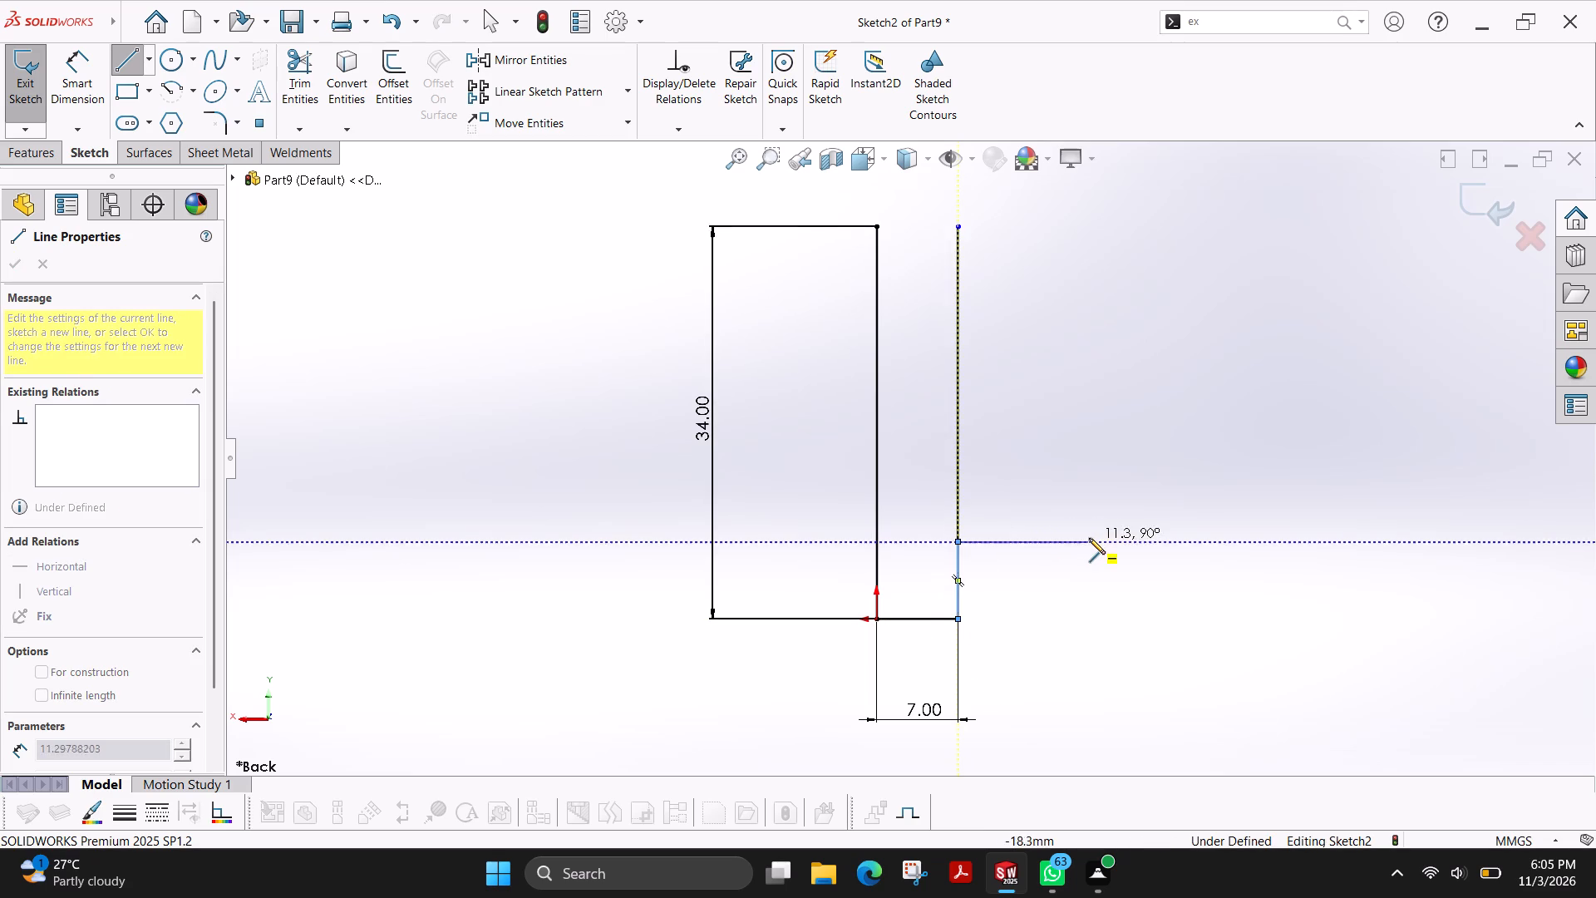
click(1090, 538)
key(Escape)
Dimension the distance between the base line and the outward horizontal line as 6 mm.
click(49, 82)
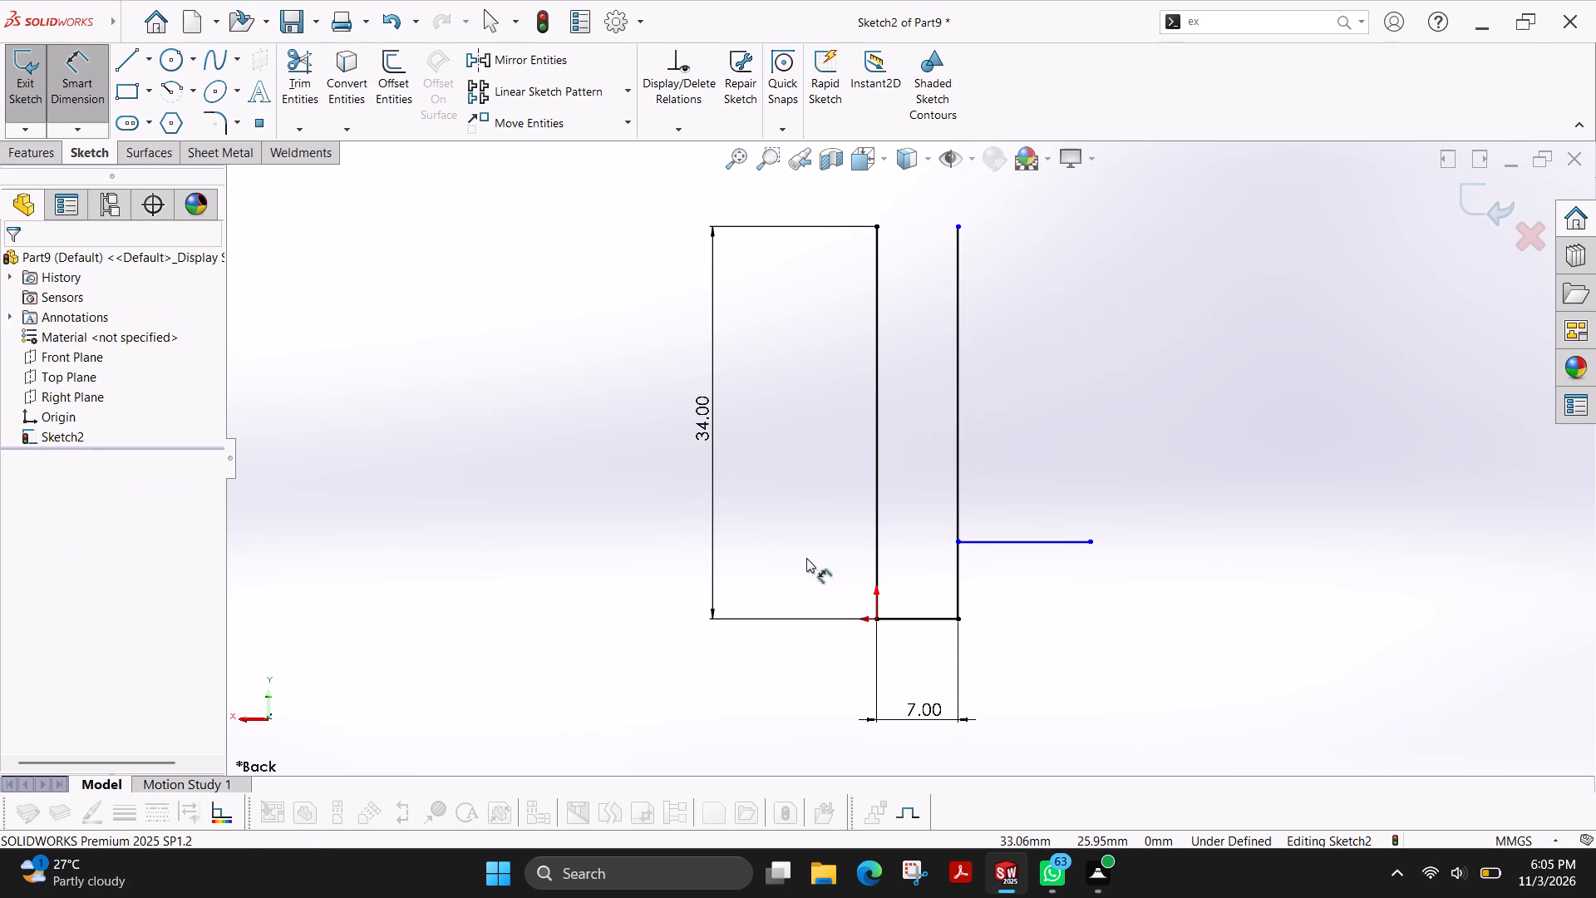
click(923, 623)
click(1041, 543)
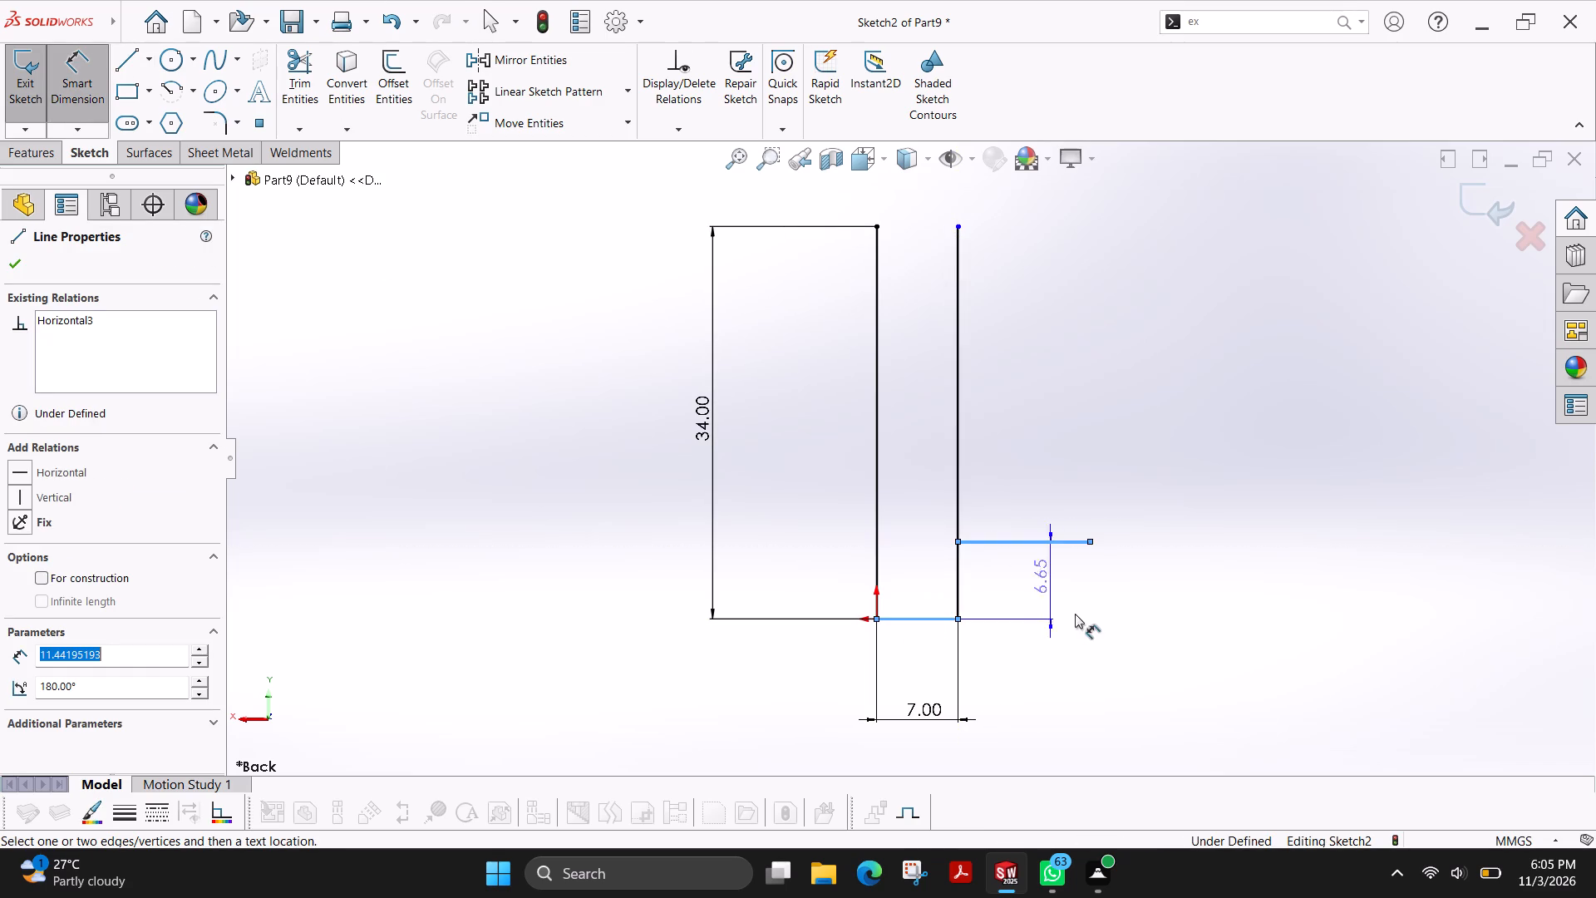
click(1092, 594)
key(6)
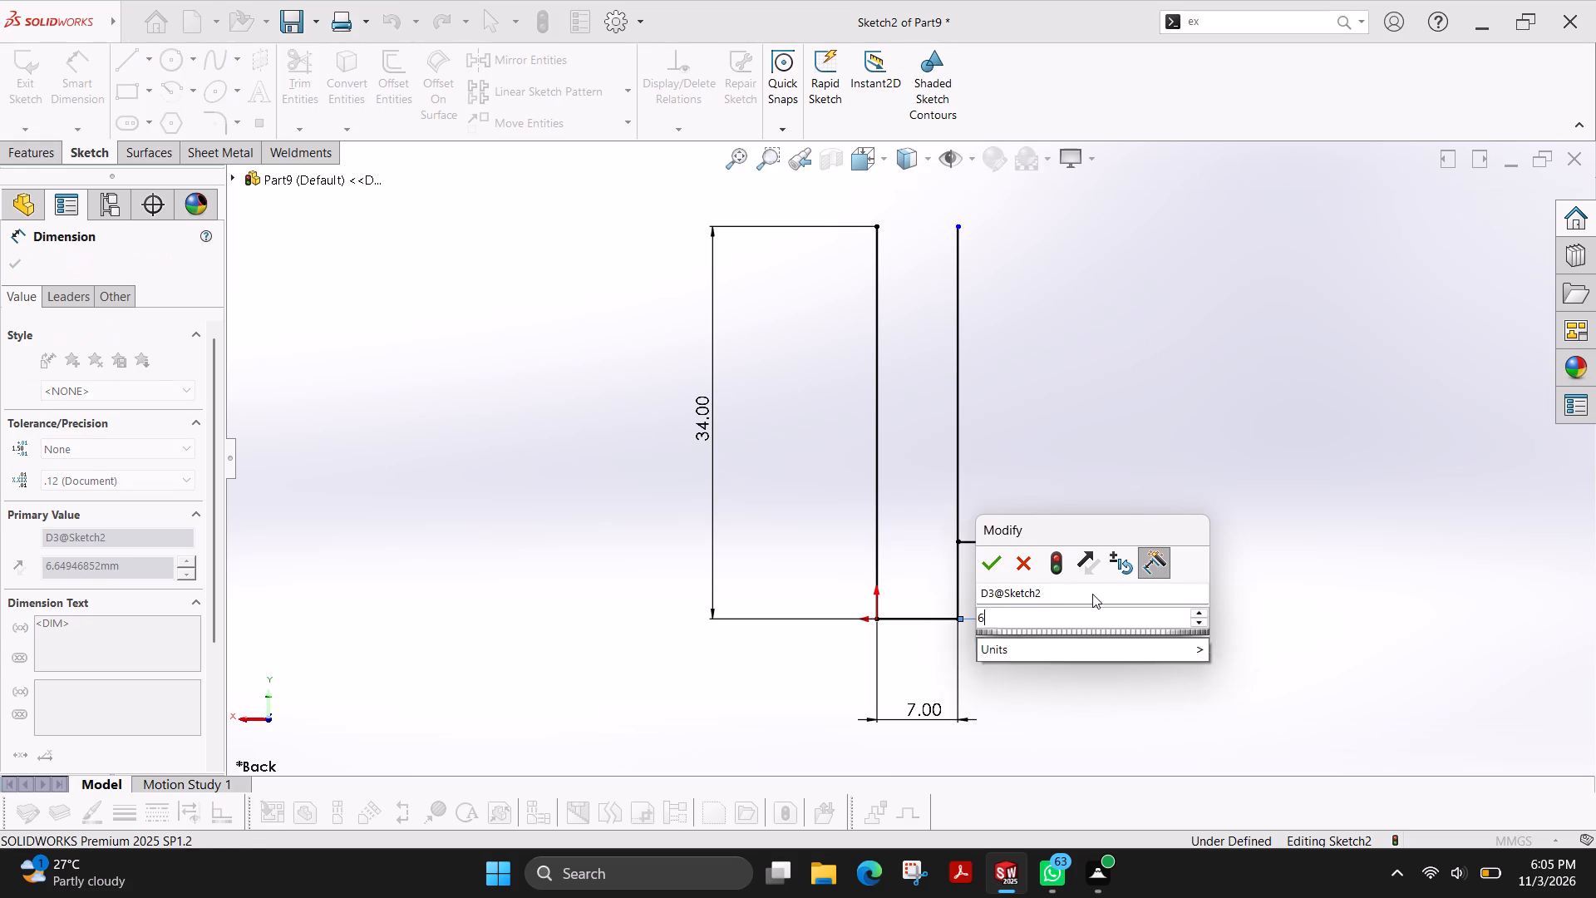
key(Return)
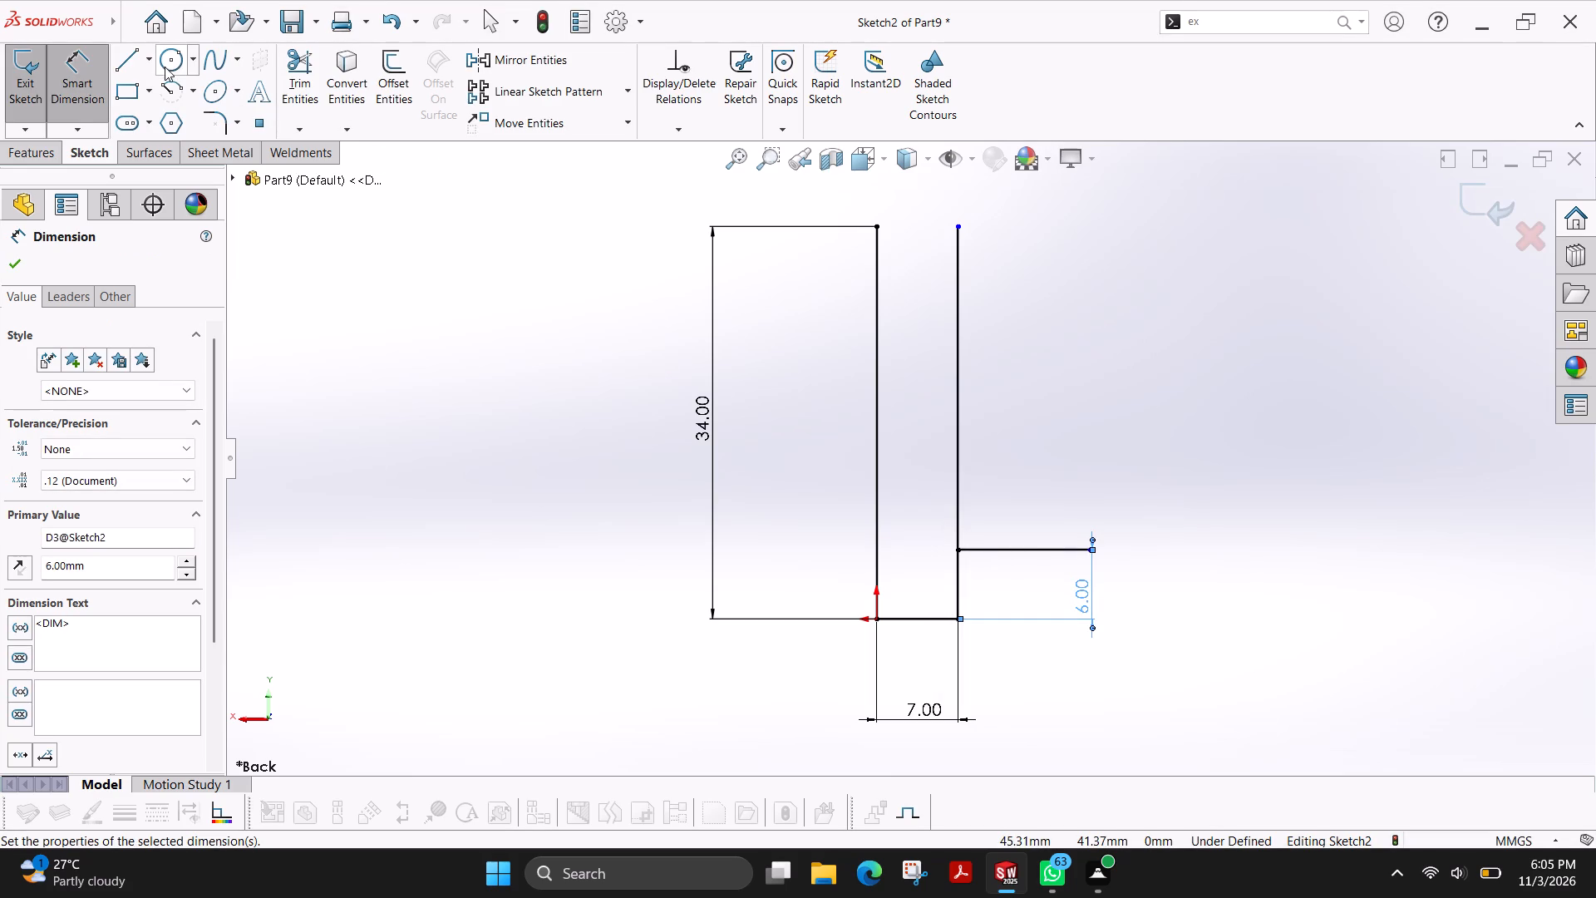
Sketch a centre-point arc of 28 mm radius centred on the second vertical line's top, sweeping about 237° from the outward line's inner end.
click(176, 91)
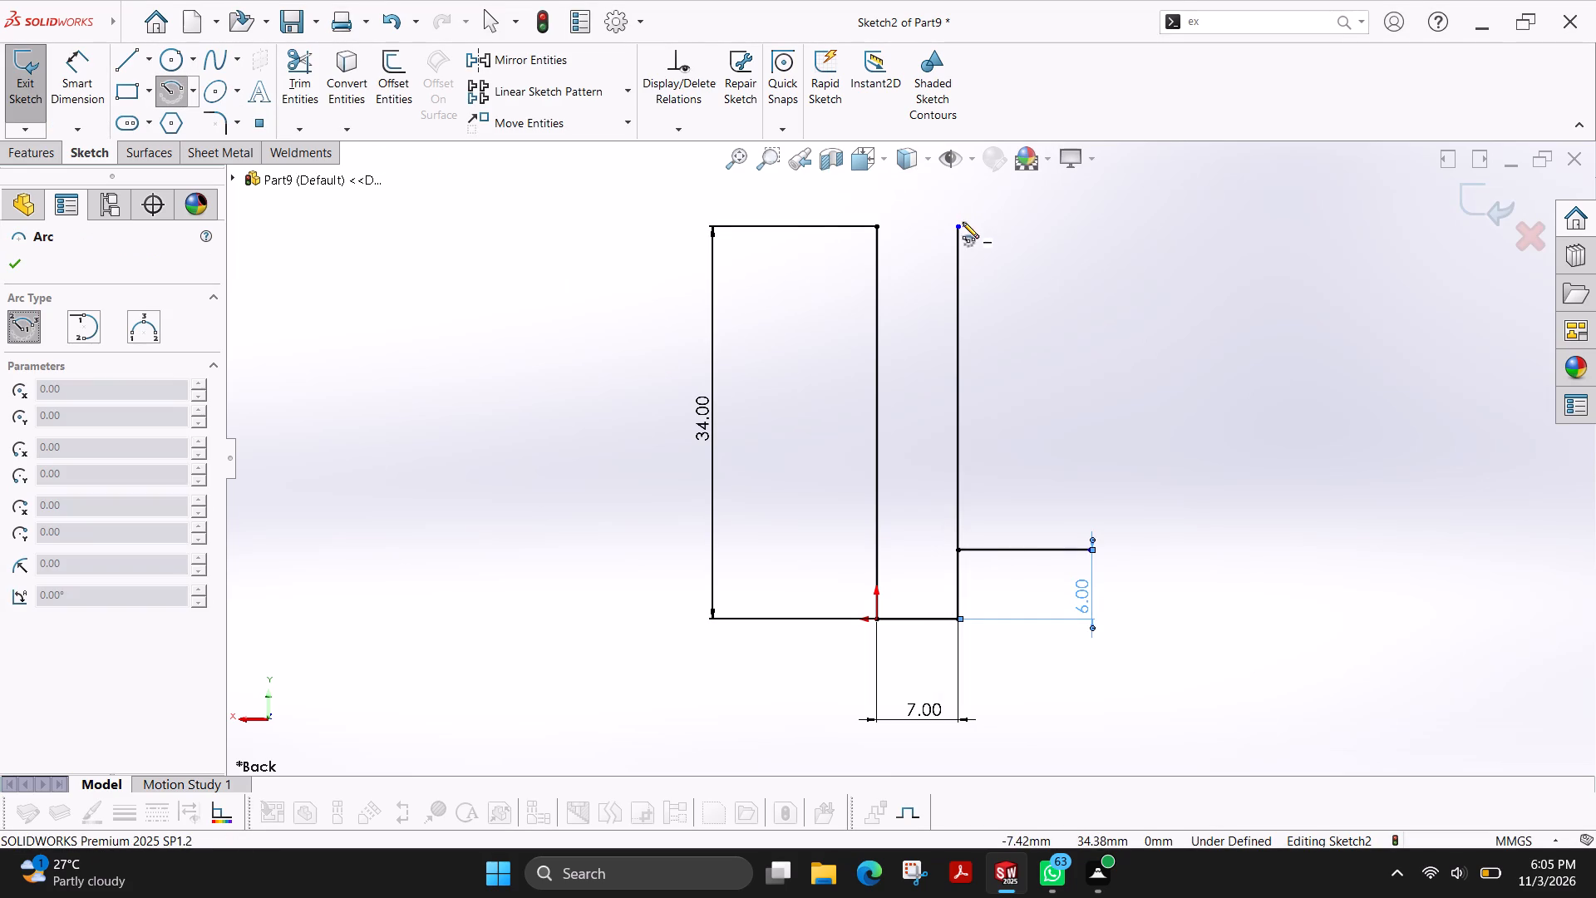
click(960, 227)
click(958, 550)
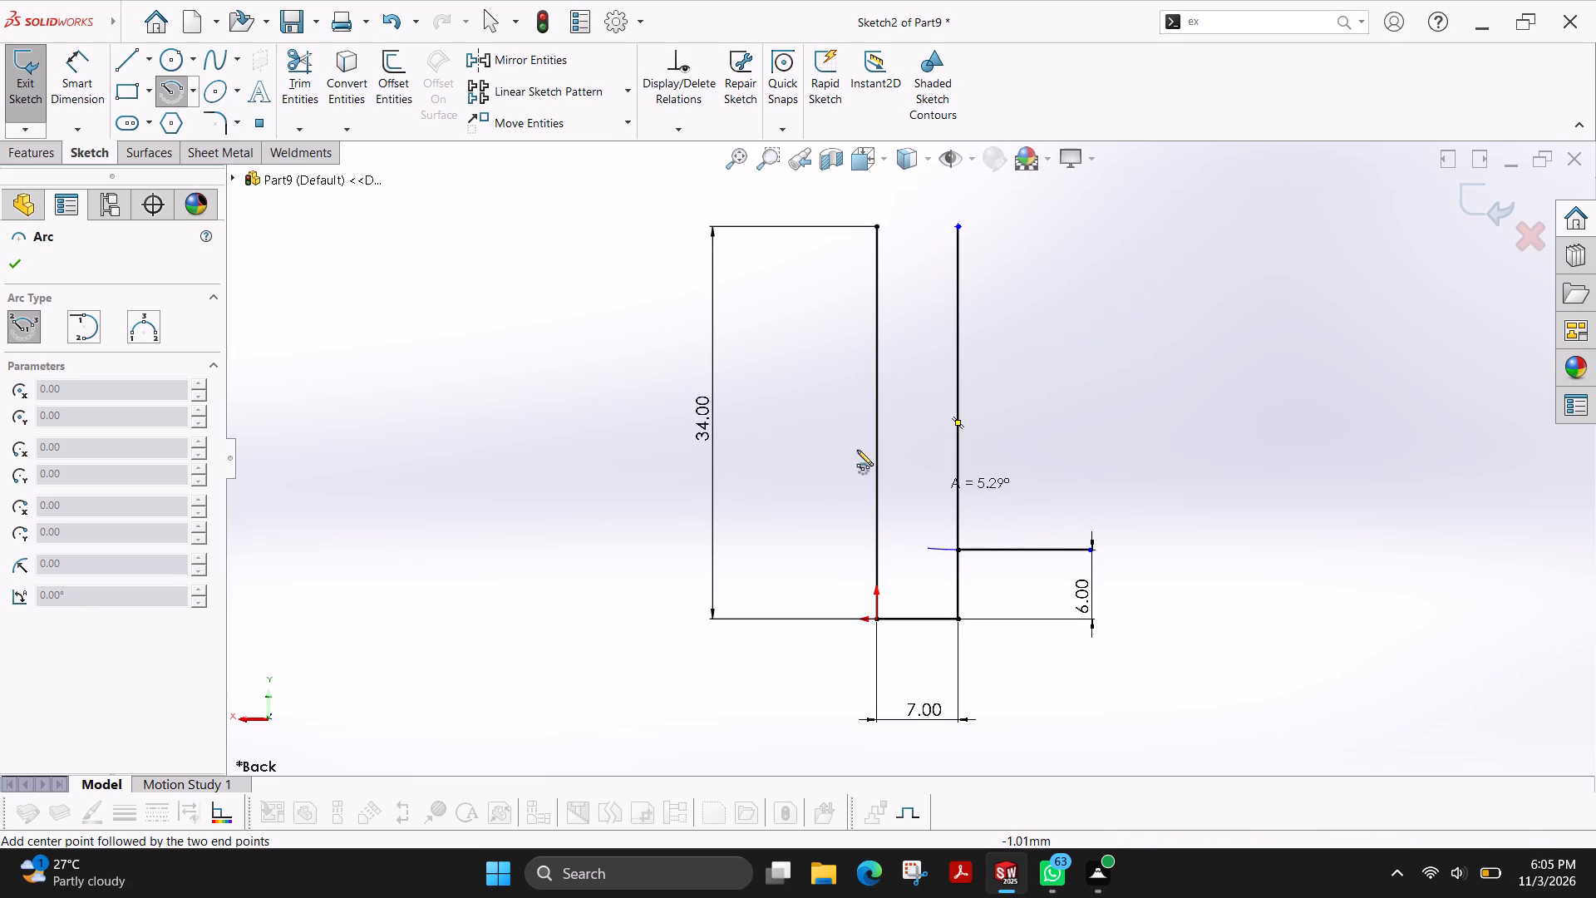
click(981, 211)
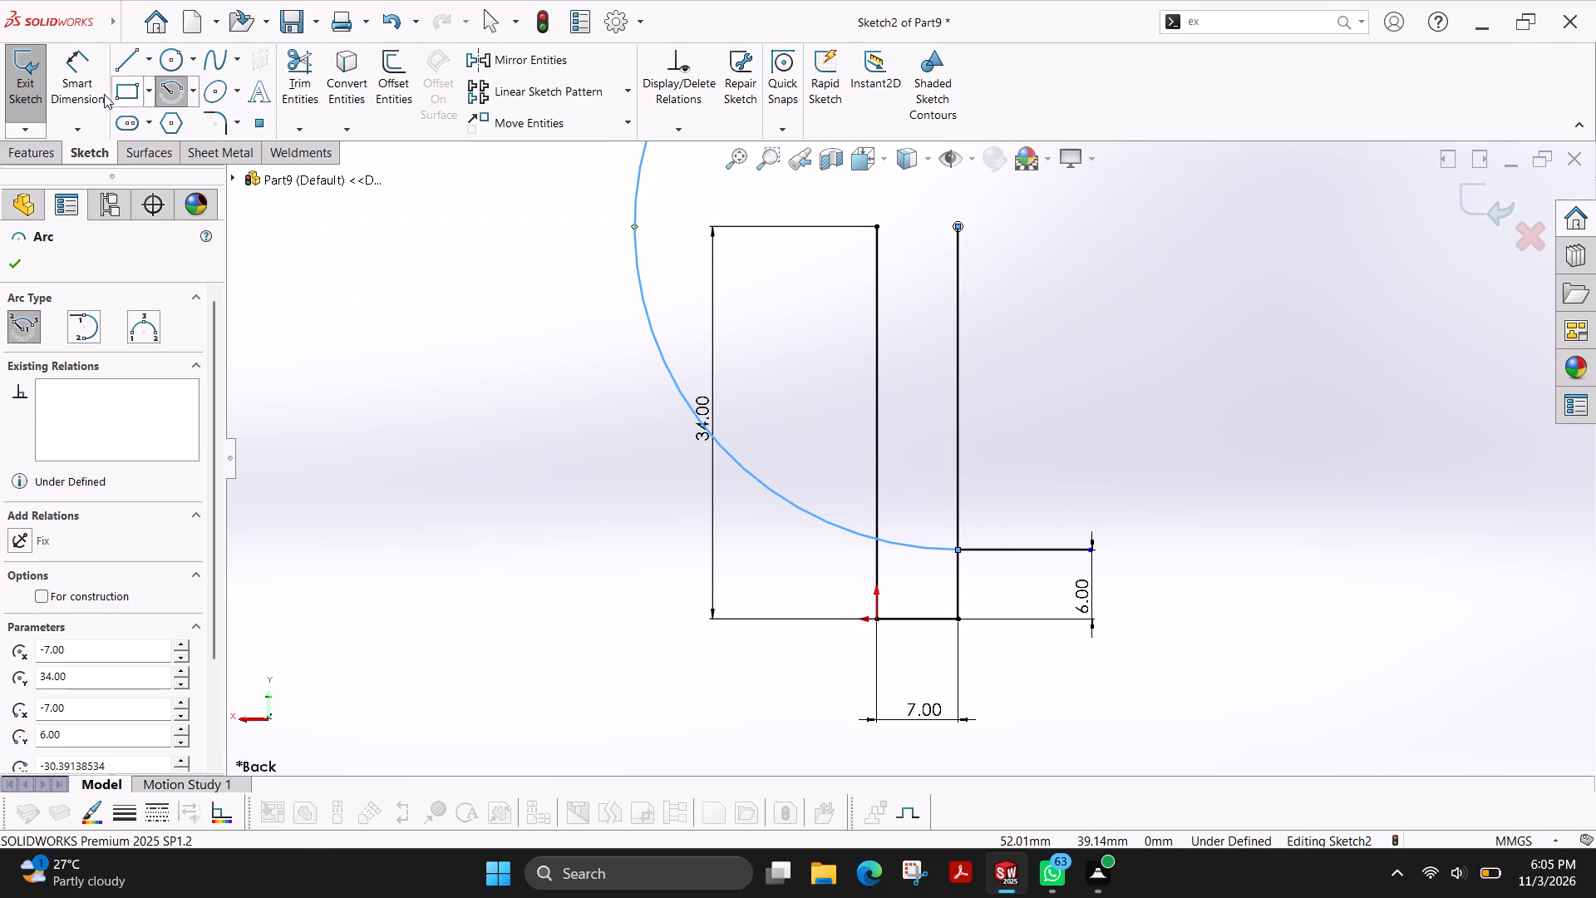
Dimension the arc's radius as 4 mm.
click(91, 93)
click(809, 516)
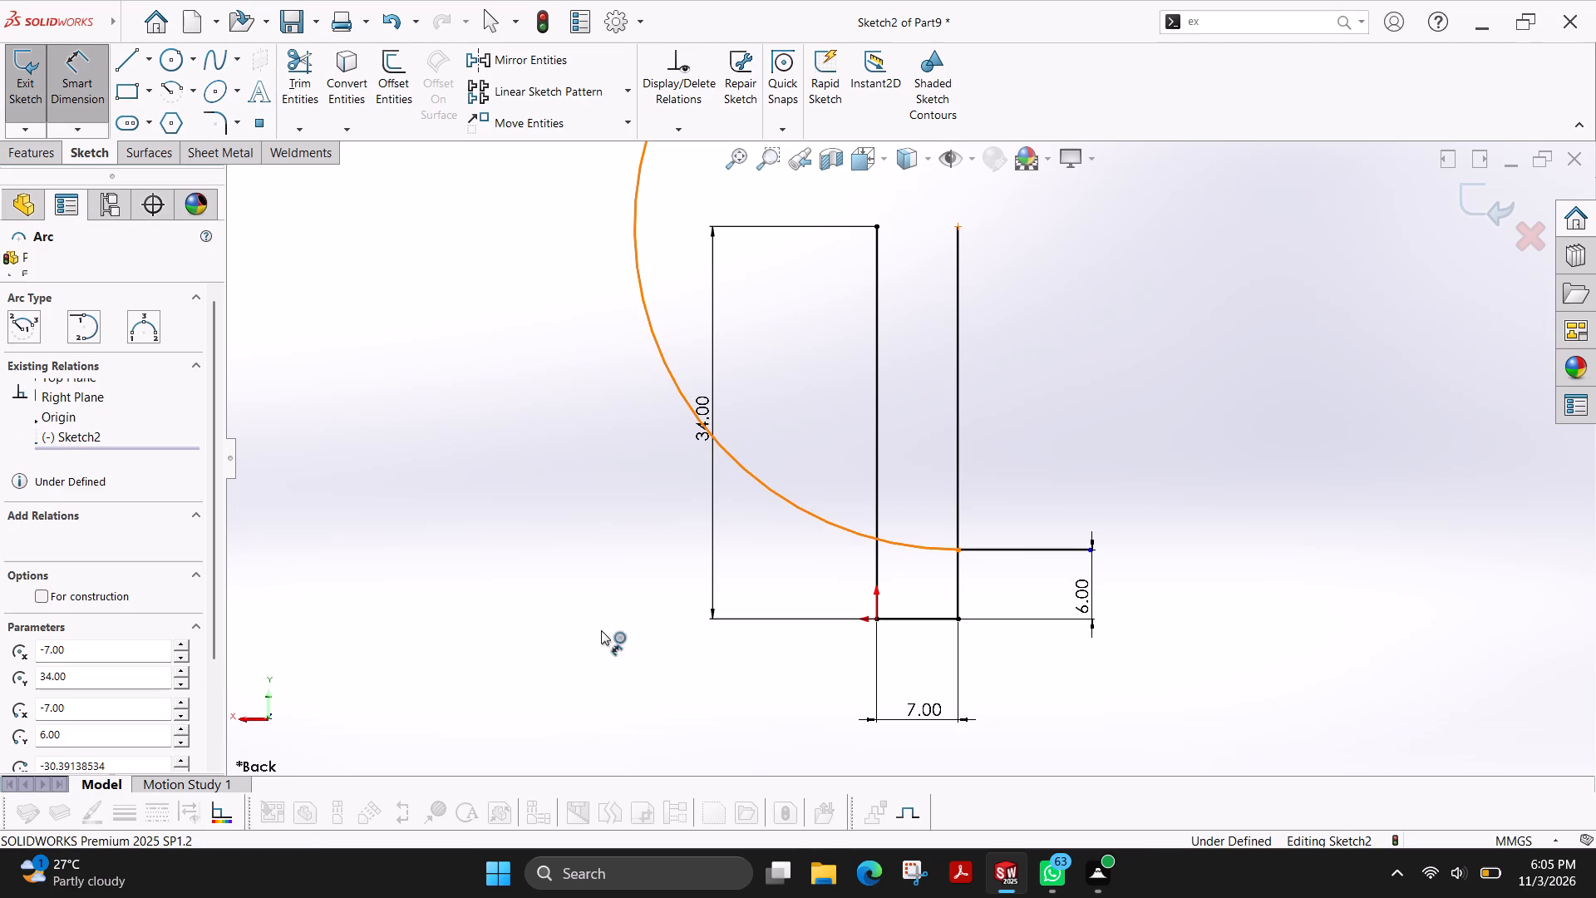
click(557, 639)
key(4)
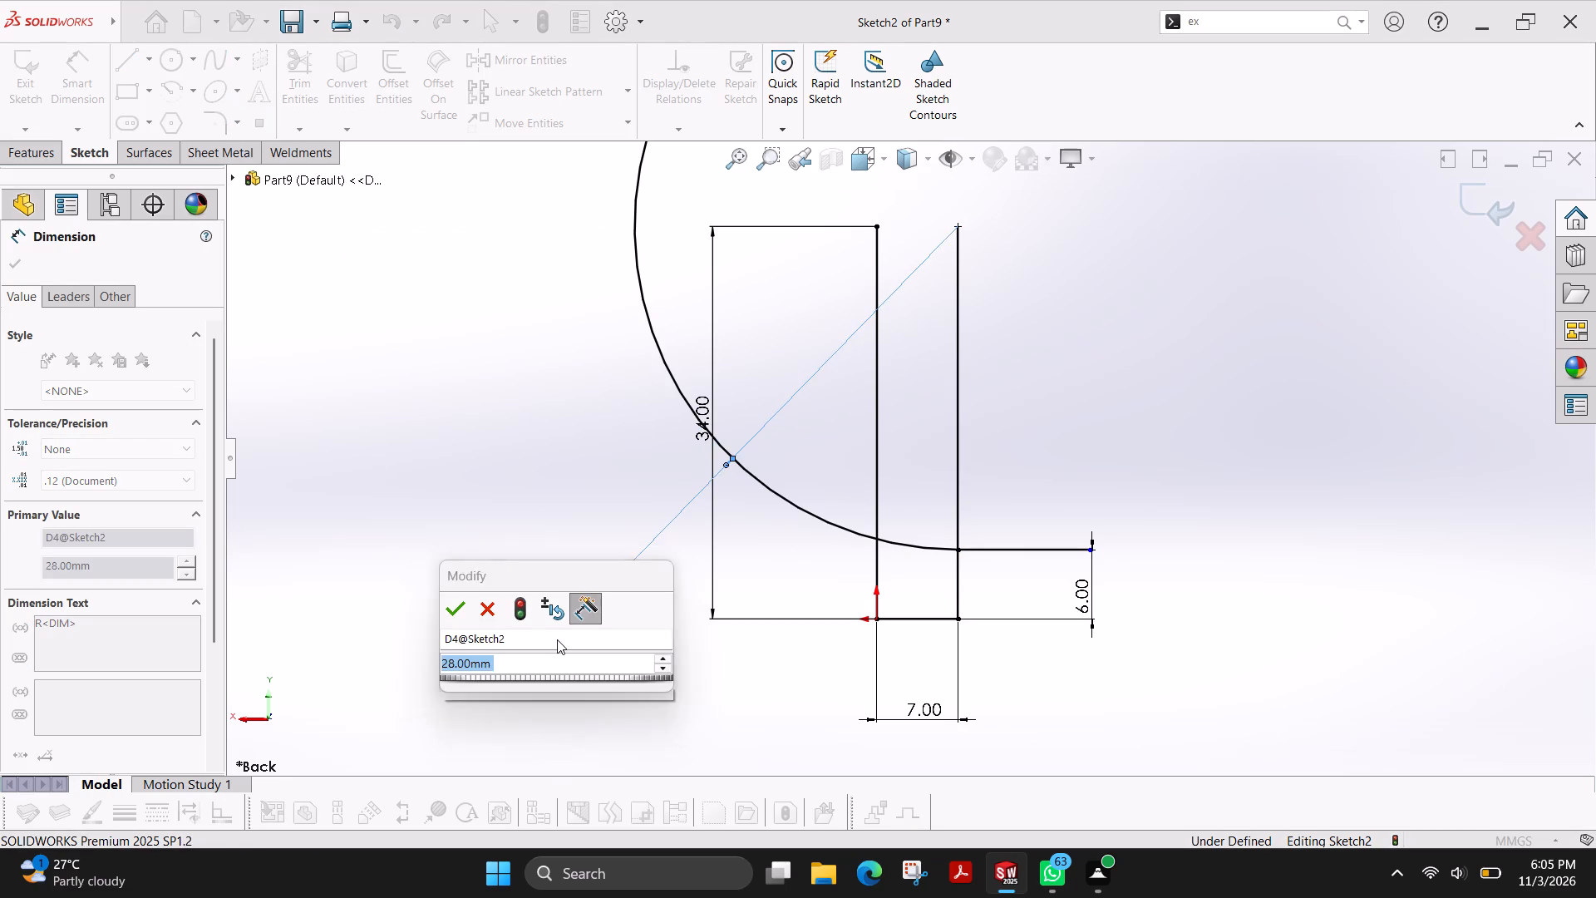
key(Return)
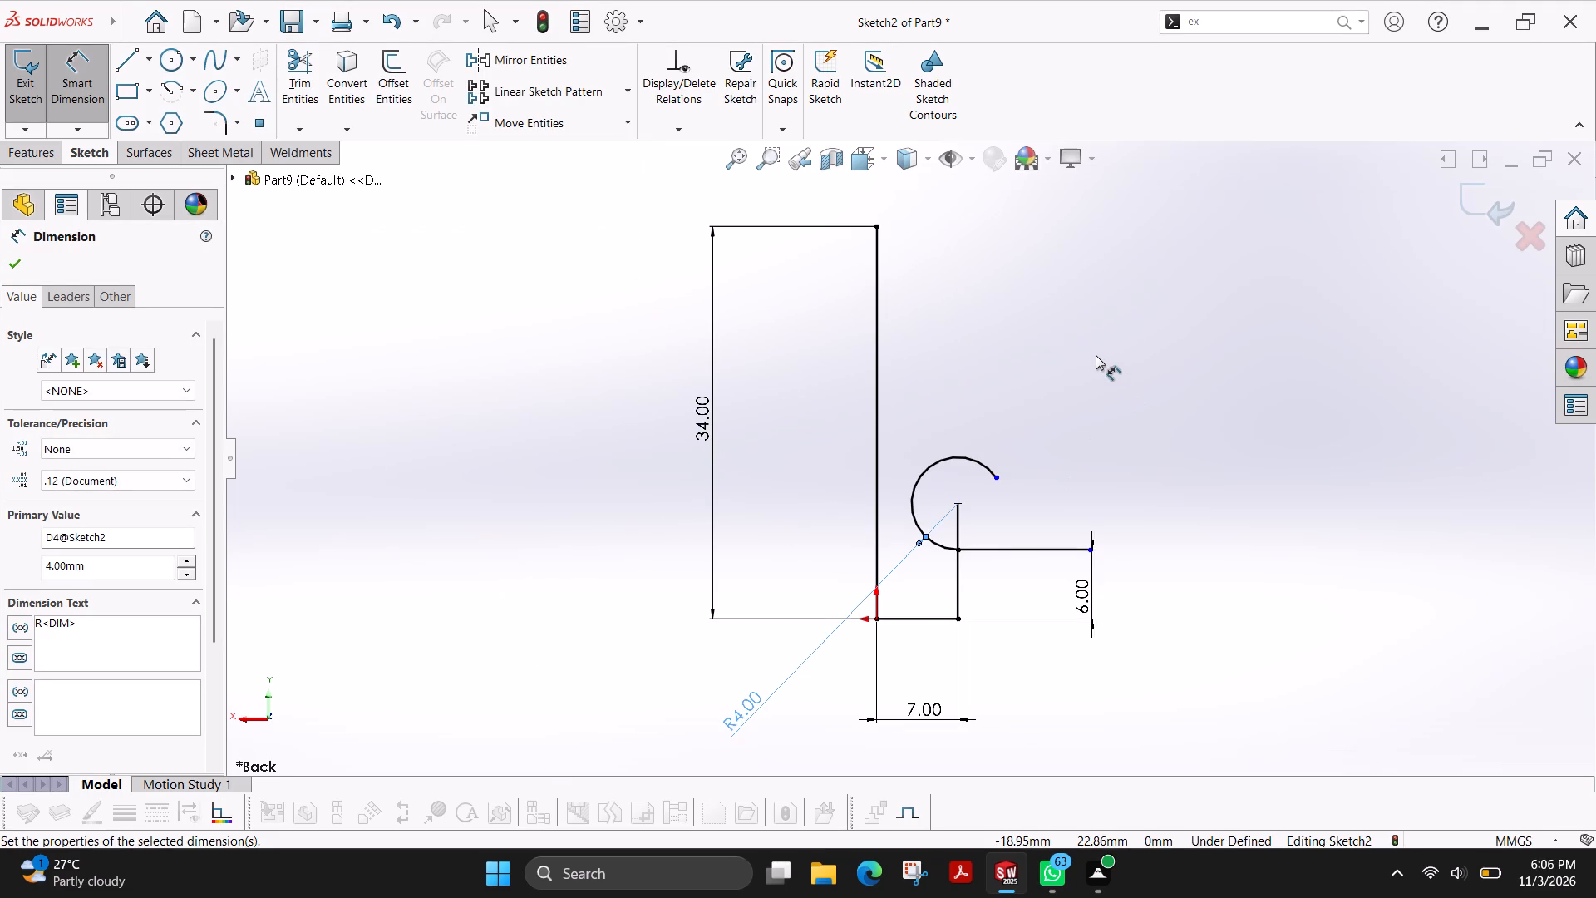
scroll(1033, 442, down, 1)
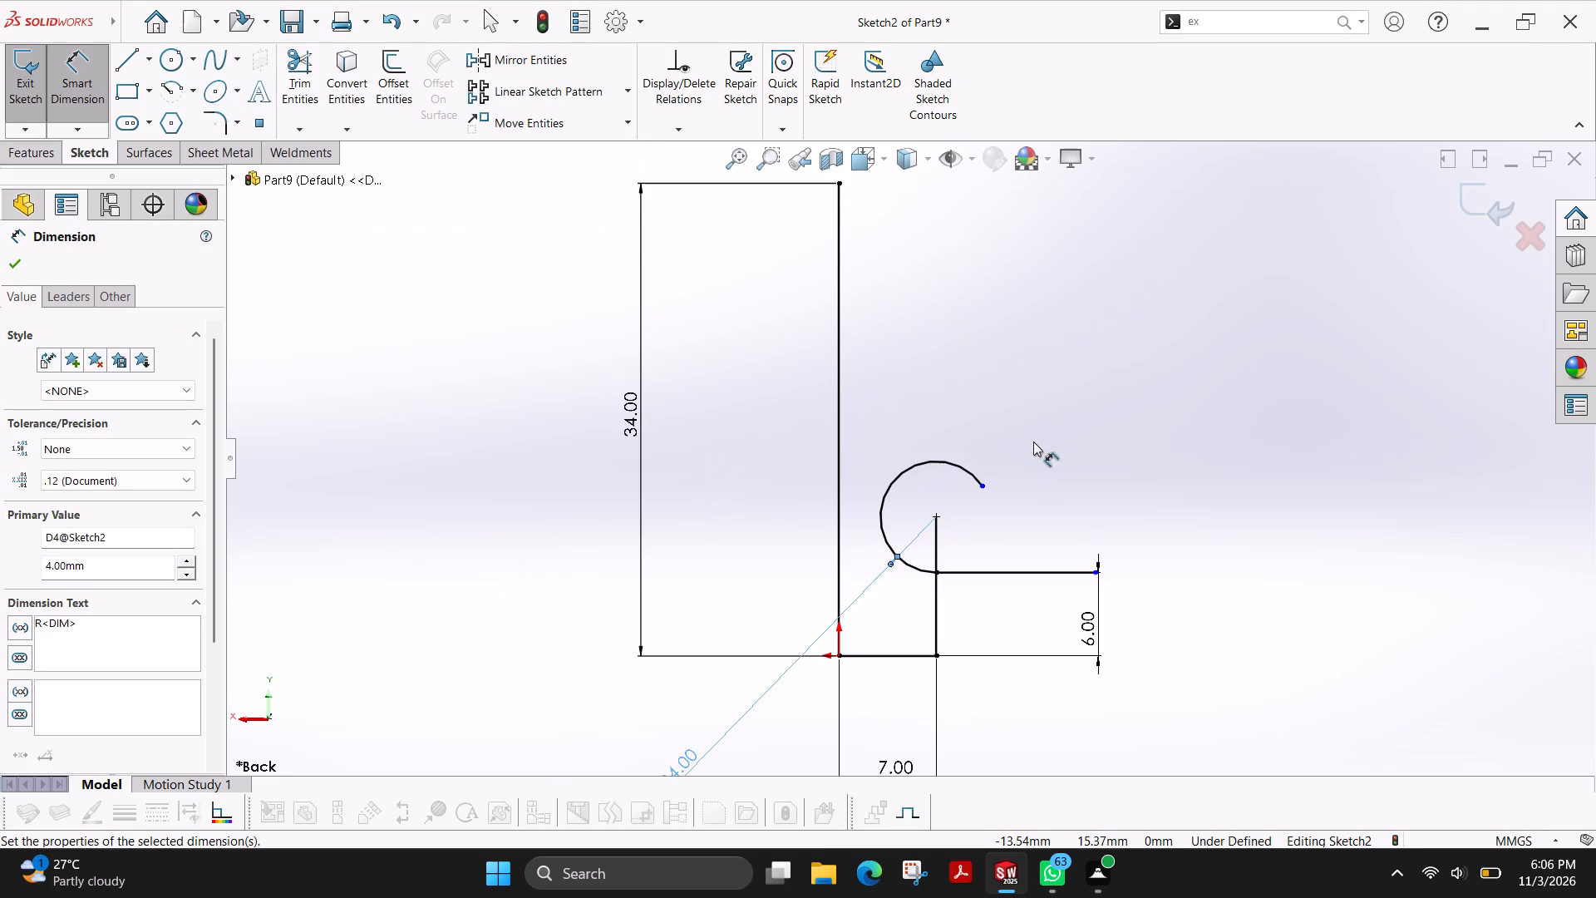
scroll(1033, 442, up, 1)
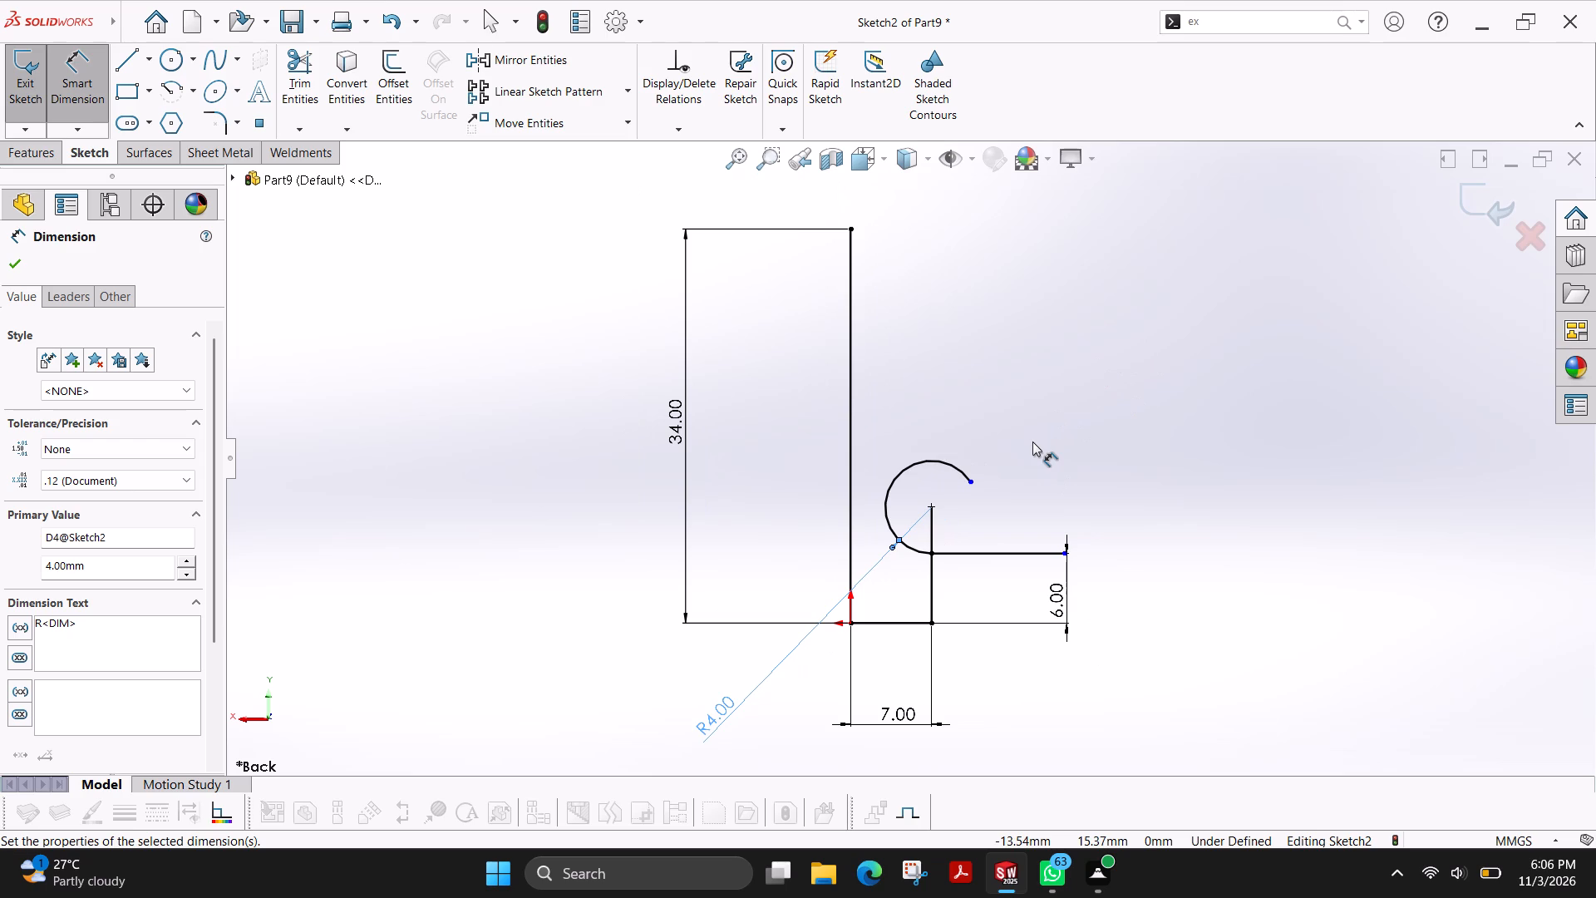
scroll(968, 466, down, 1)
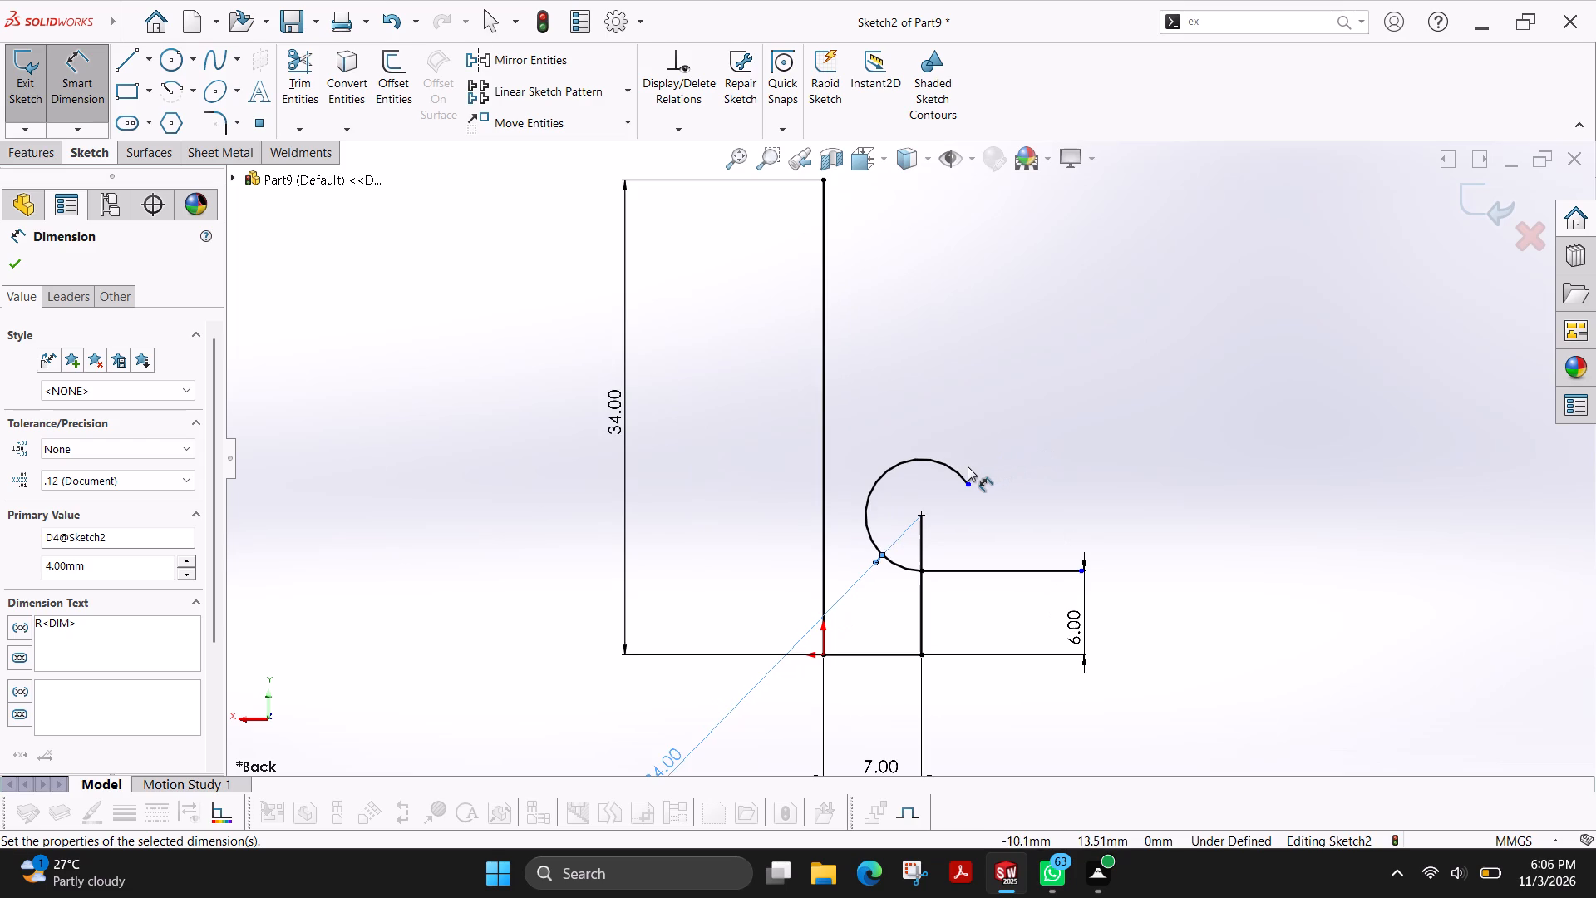
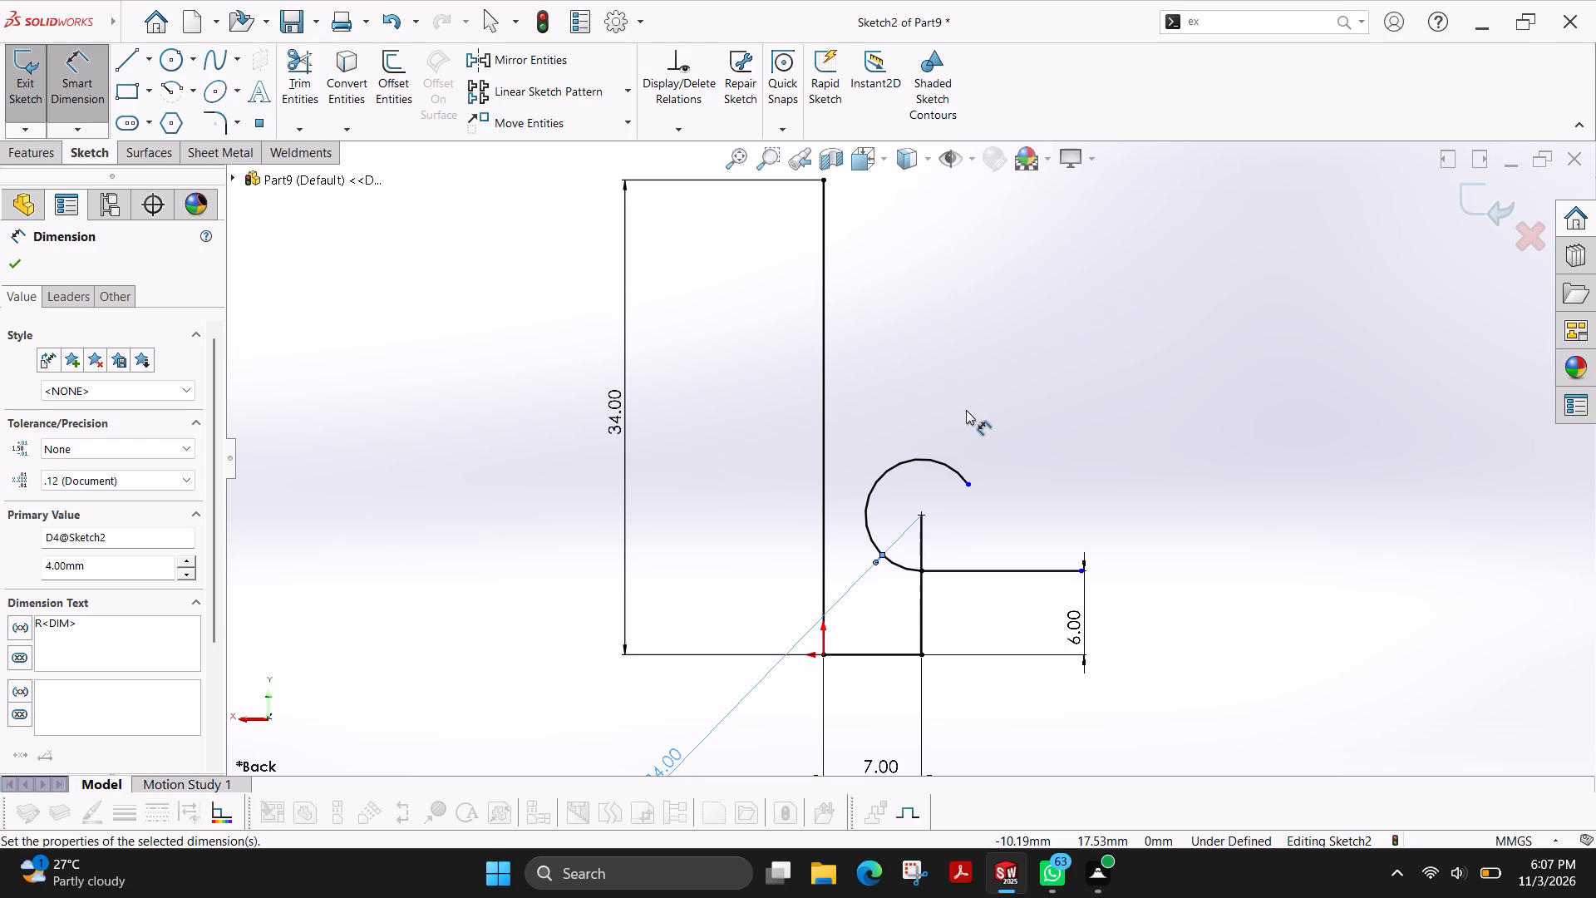
Sketch a vertical line about 18.9 mm up from the base's outer corner, continuing into a 7 mm horizontal line ending on the 34 mm line.
click(122, 73)
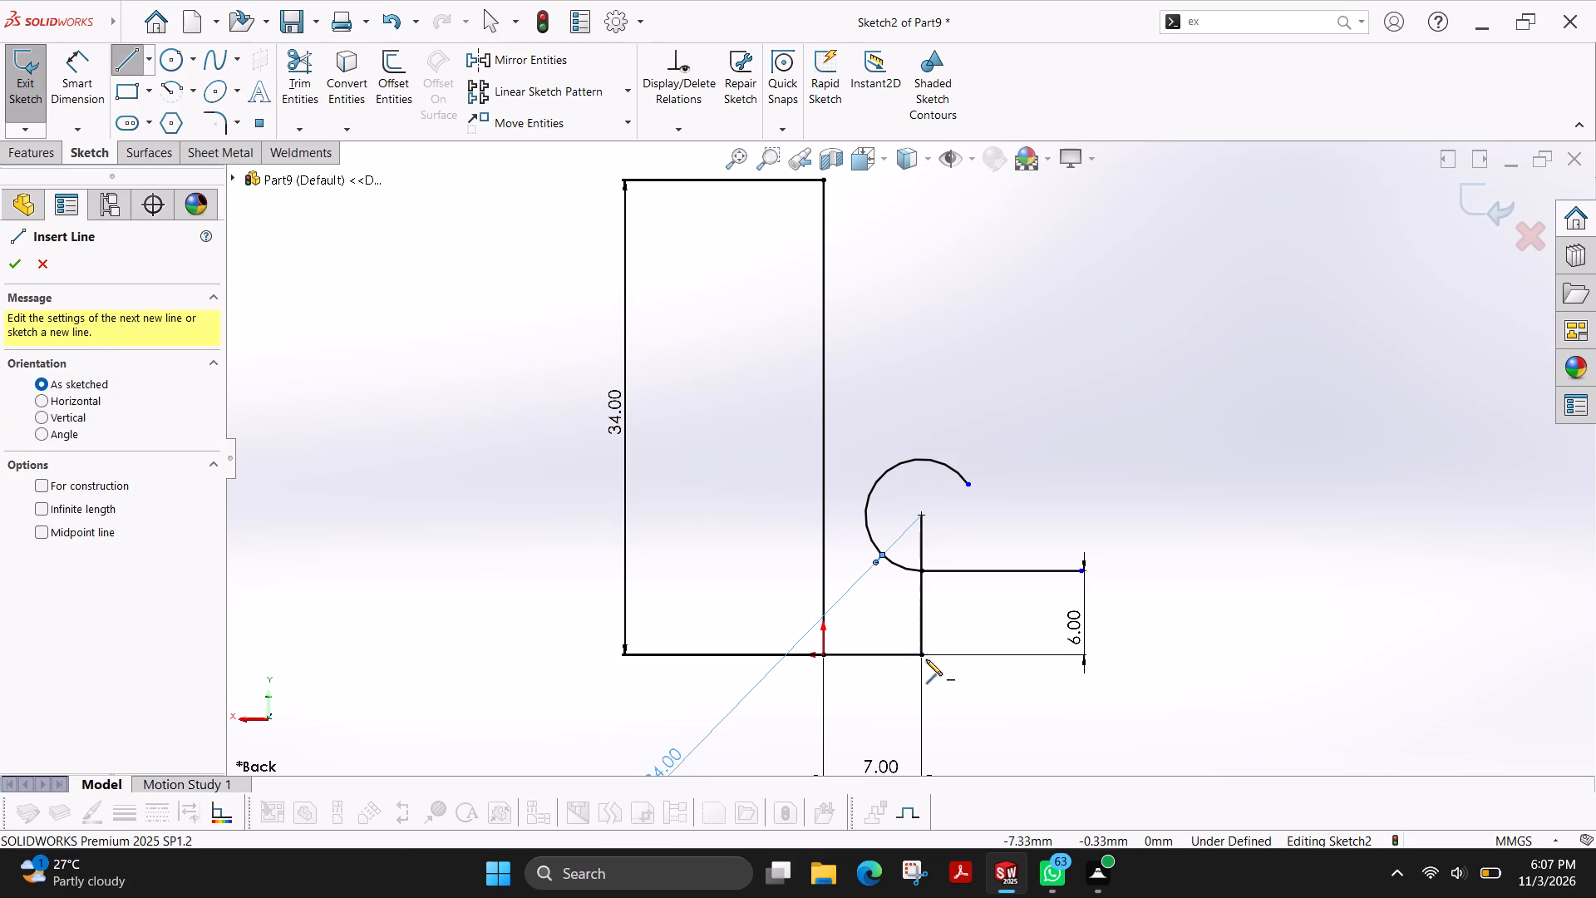
click(919, 658)
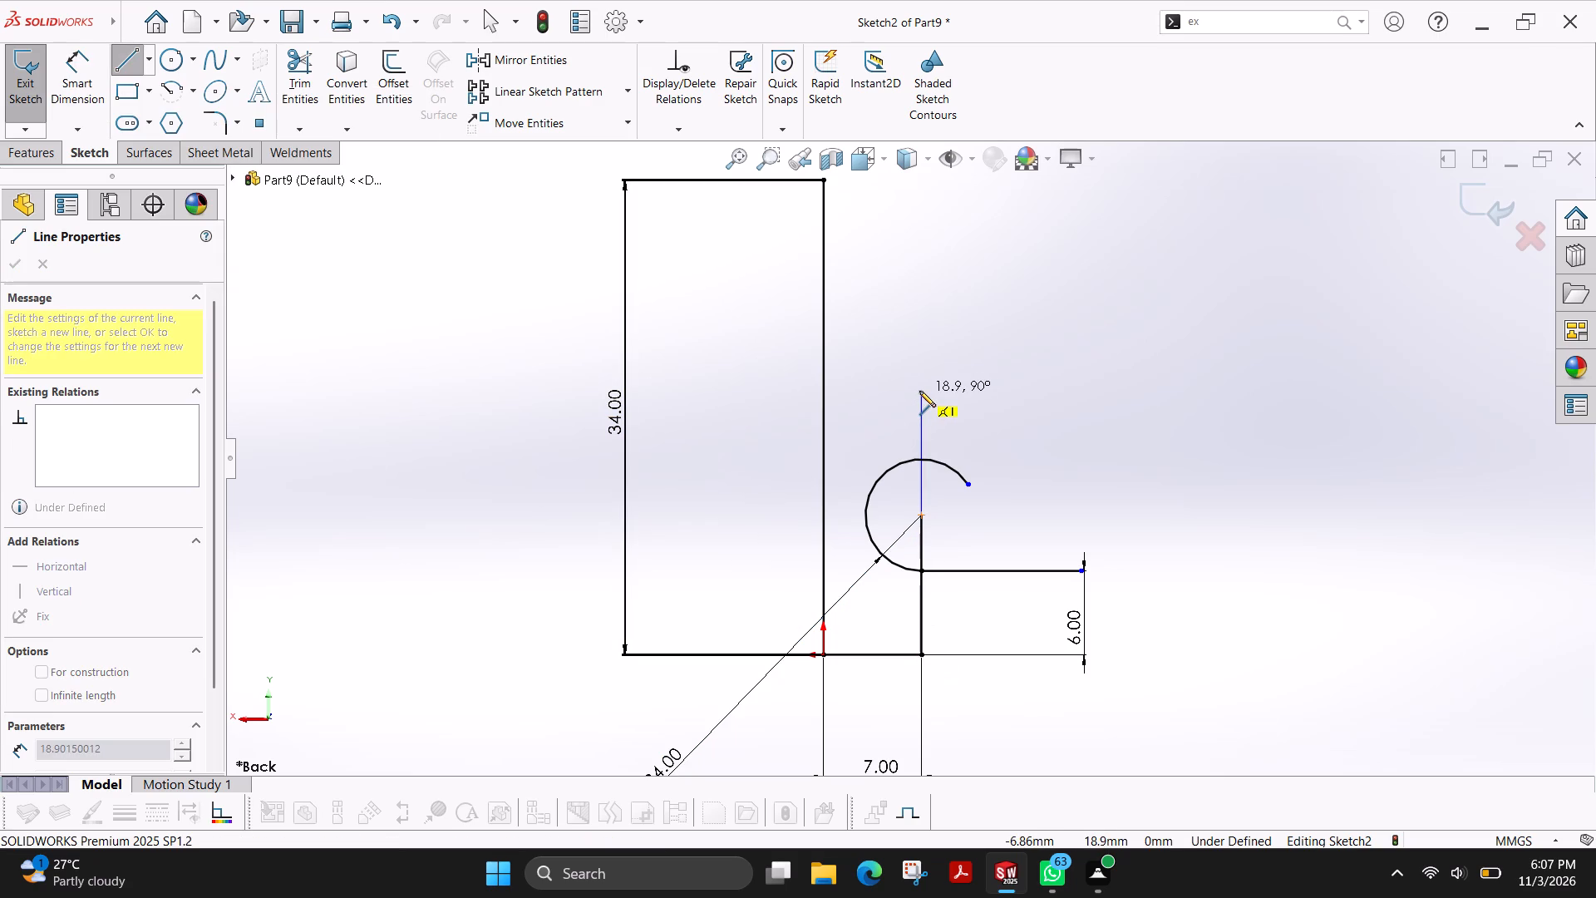
click(919, 391)
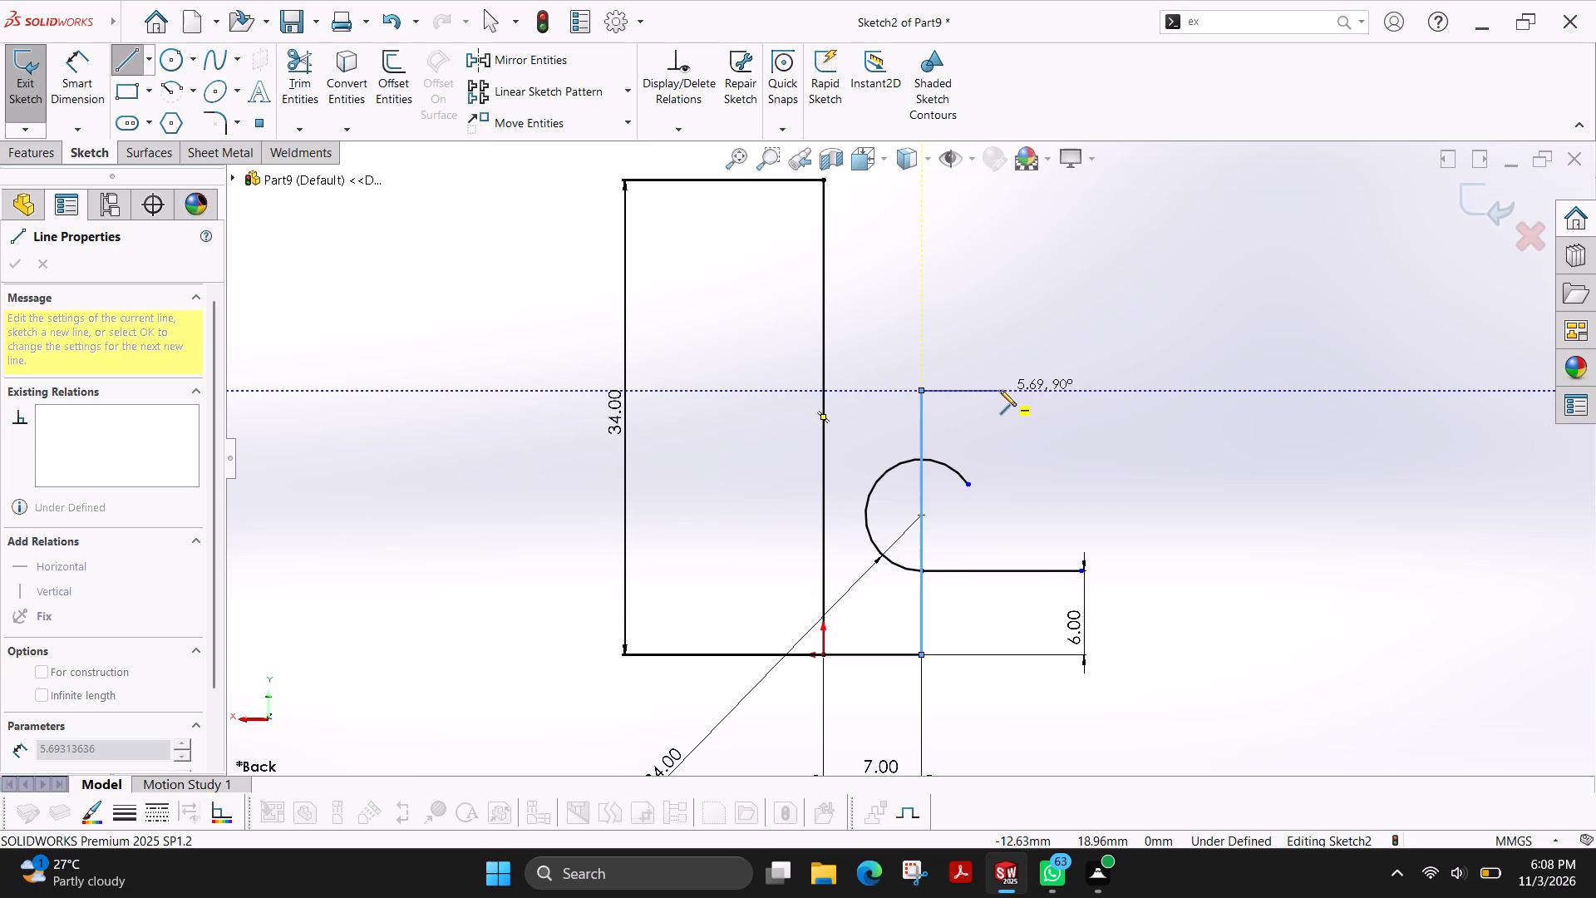
click(823, 388)
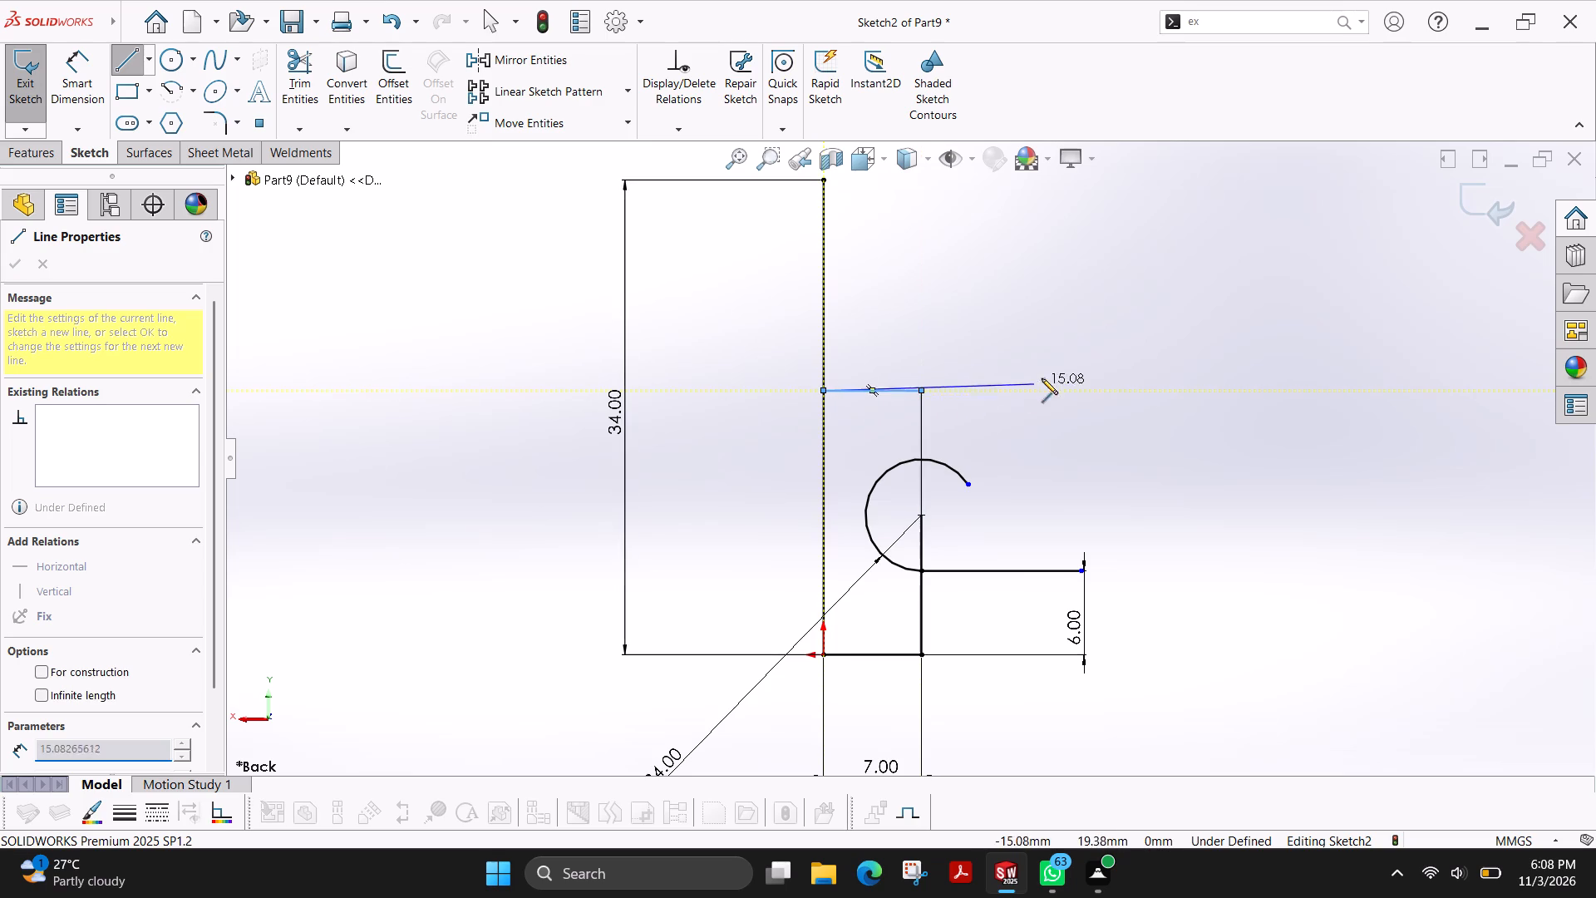
key(grave)
key(Escape)
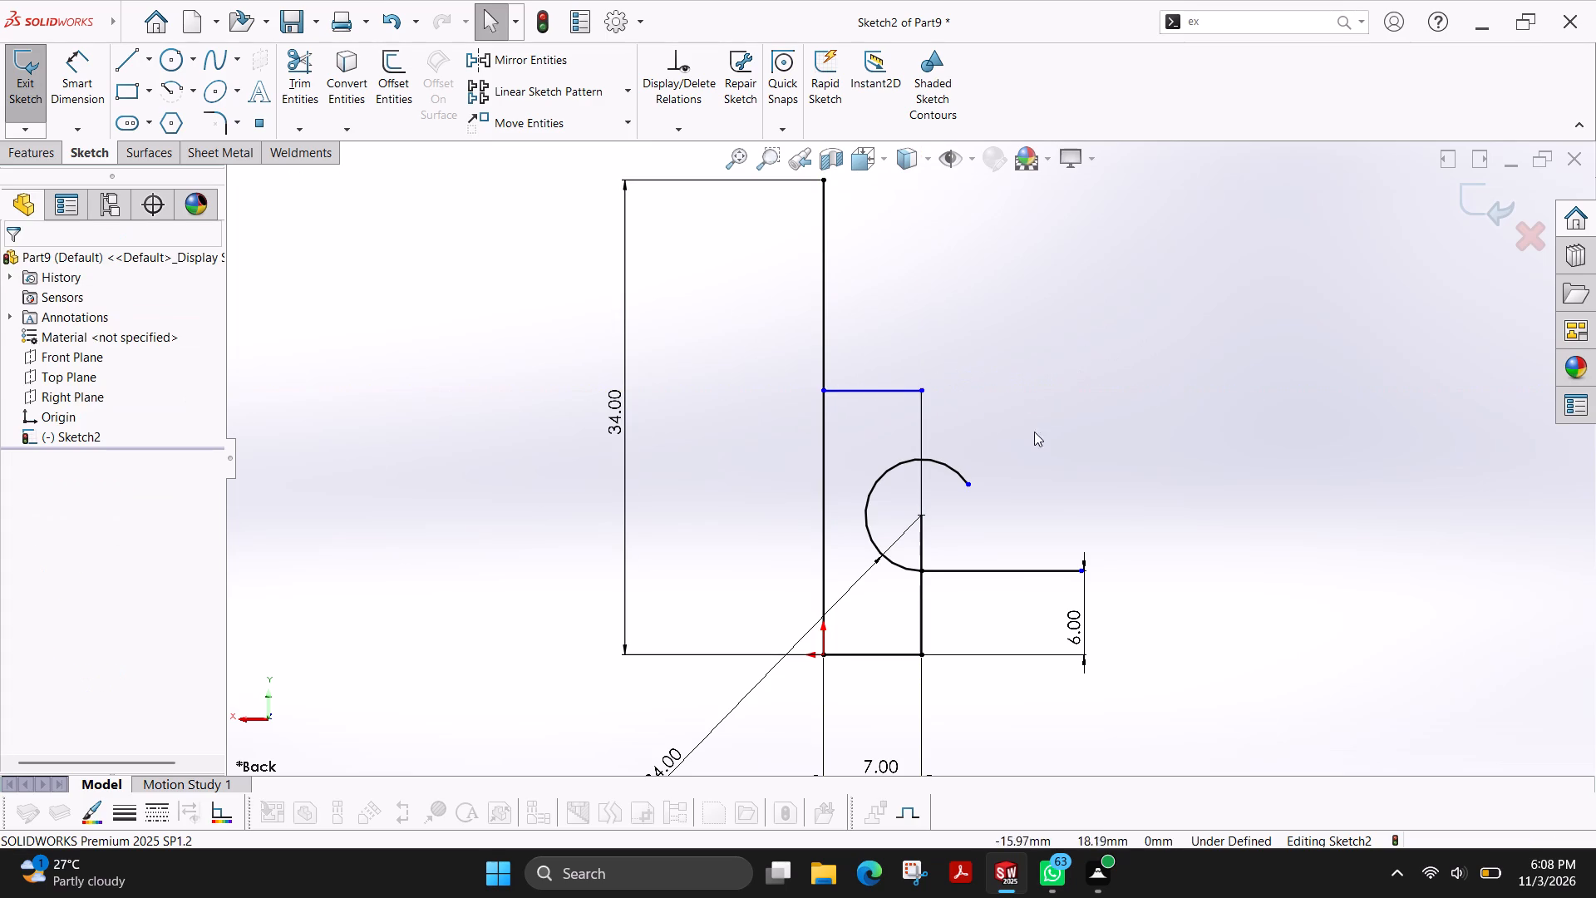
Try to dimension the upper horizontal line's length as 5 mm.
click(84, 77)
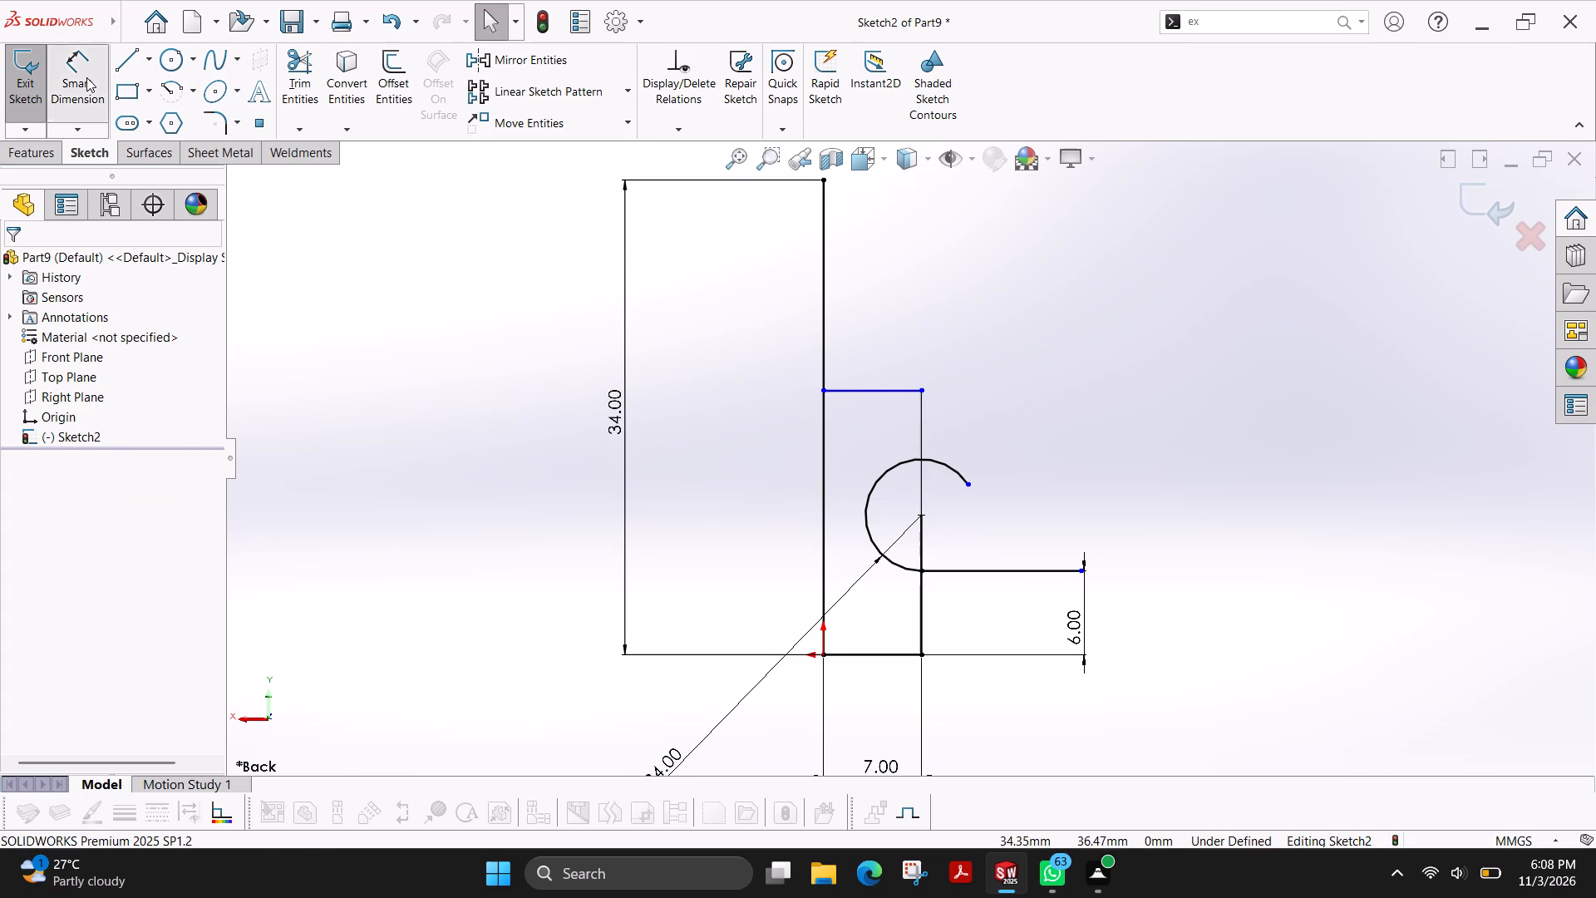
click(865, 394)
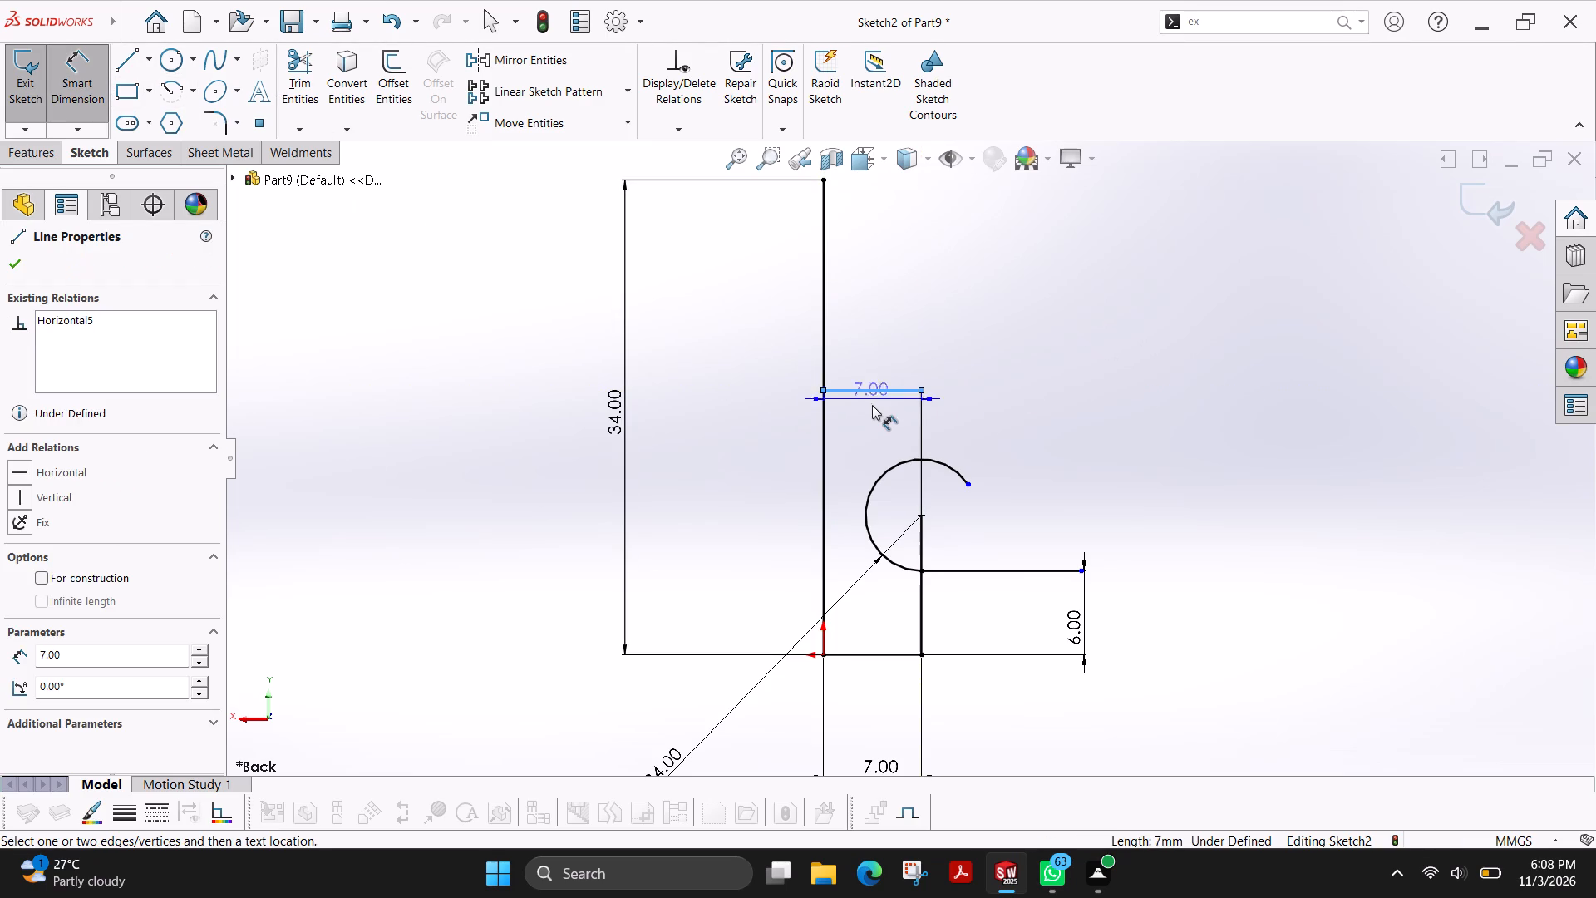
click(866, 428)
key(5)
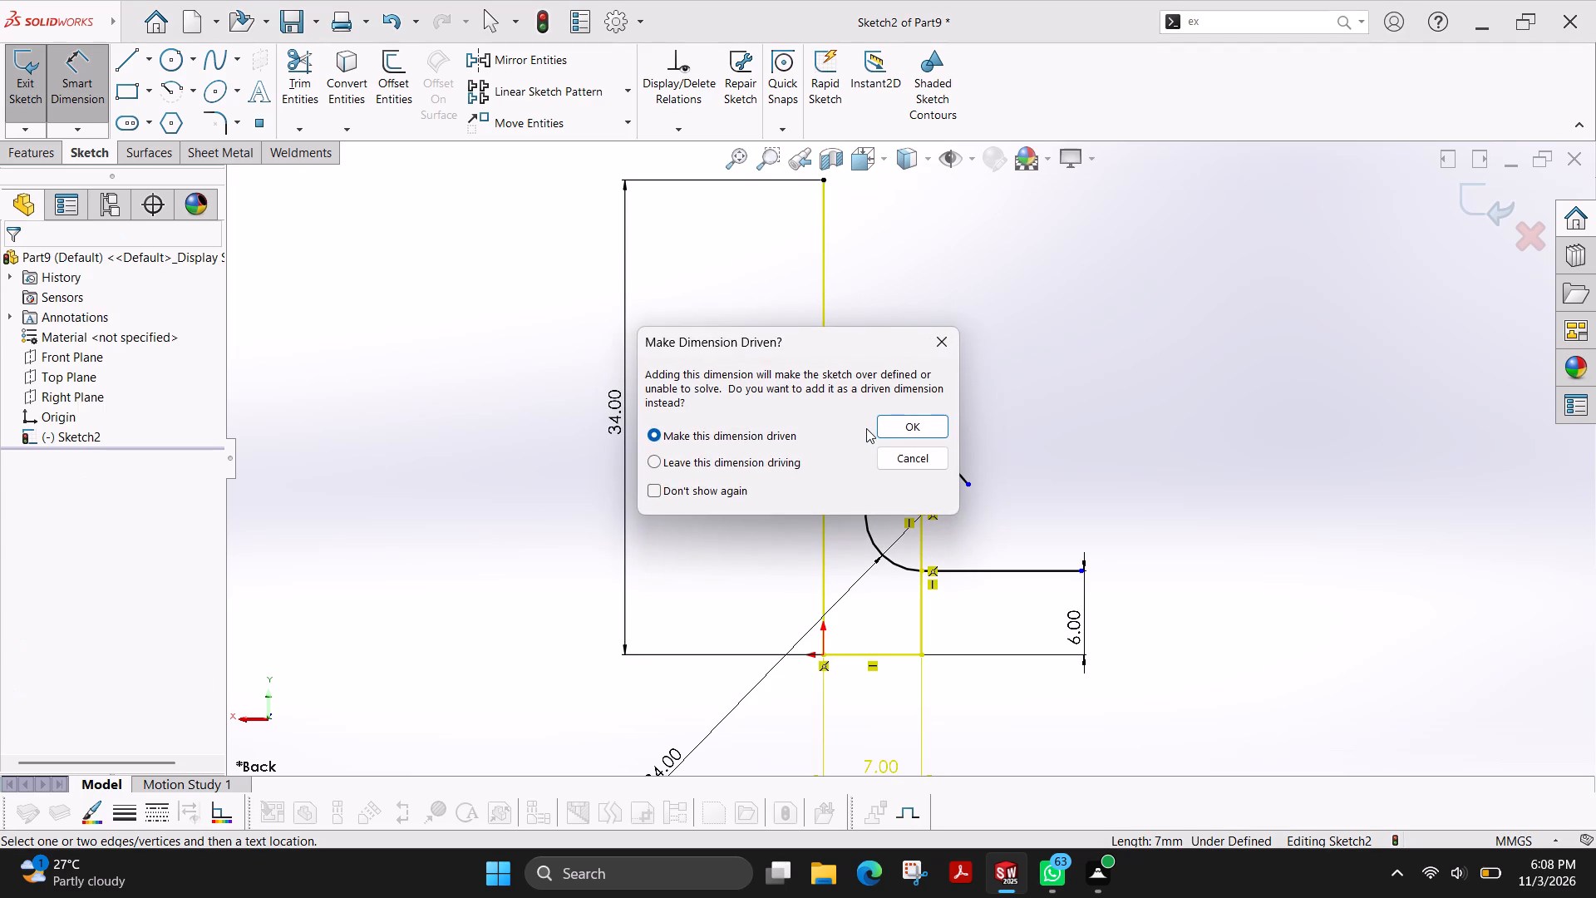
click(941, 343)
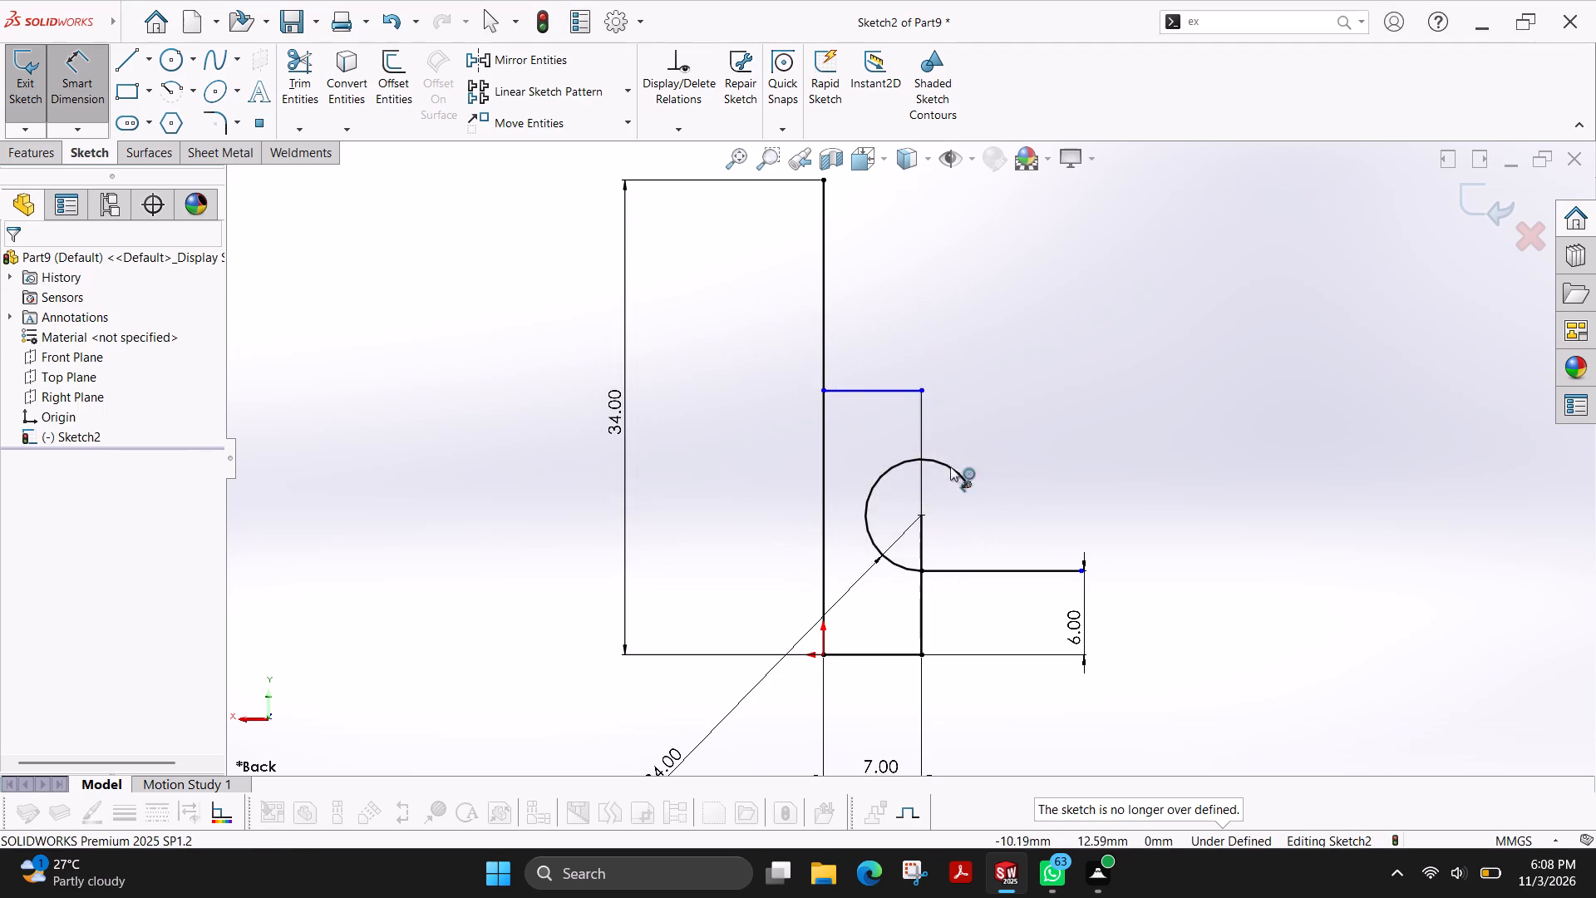
Delete the 18.9 mm vertical line rising from the base's outer corner.
click(919, 432)
key(Delete)
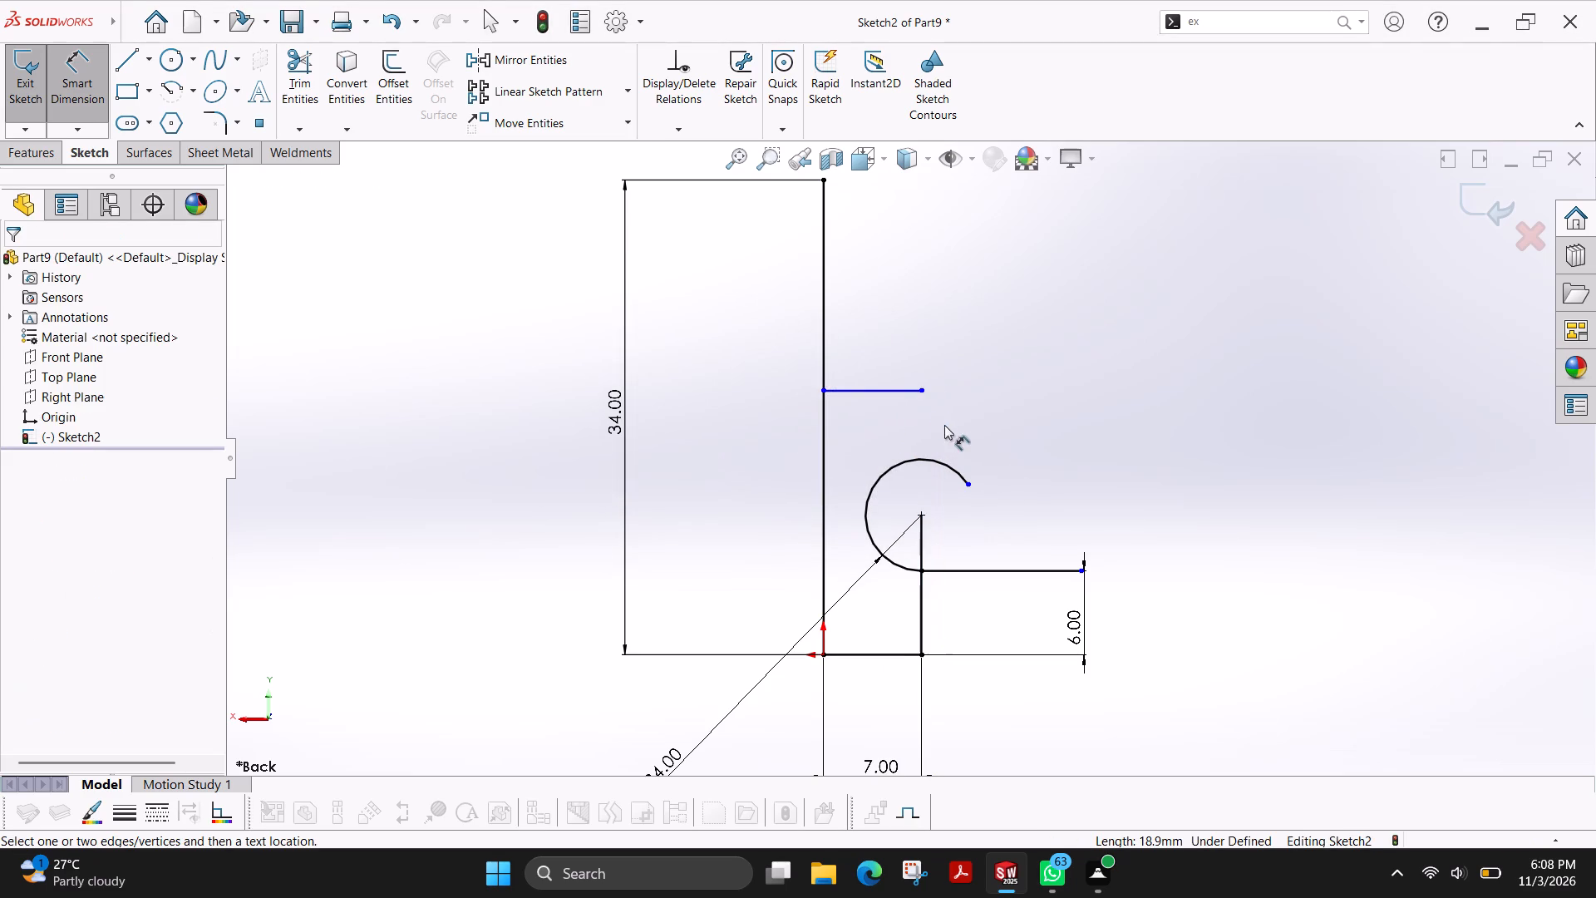
Dimension the upper horizontal line's length as 5 mm.
click(879, 387)
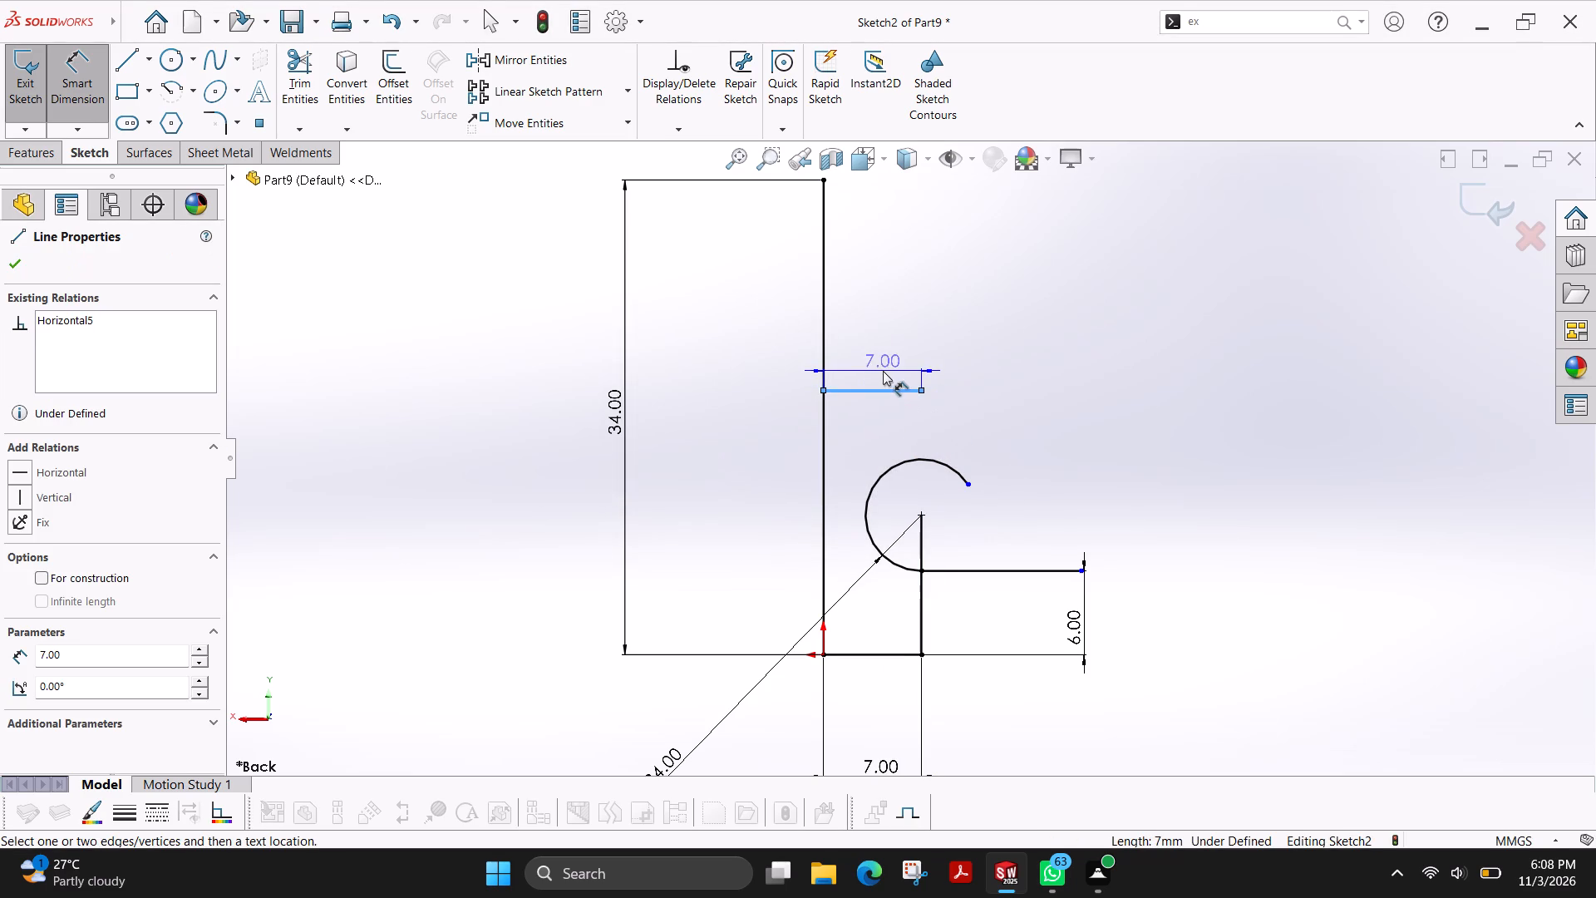
click(881, 427)
key(5)
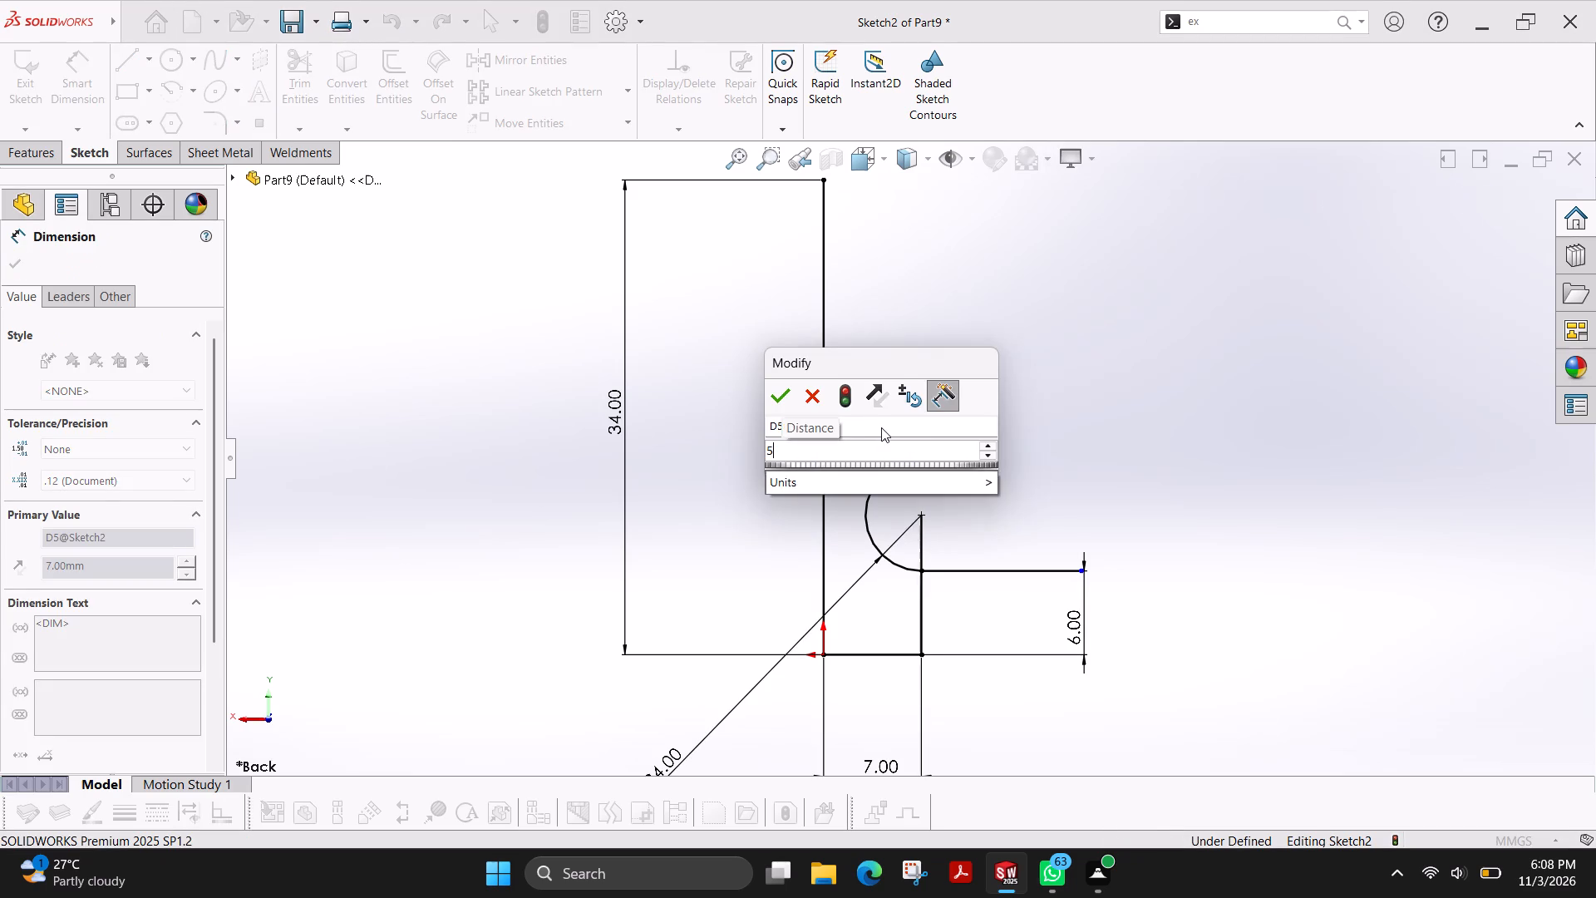
key(Return)
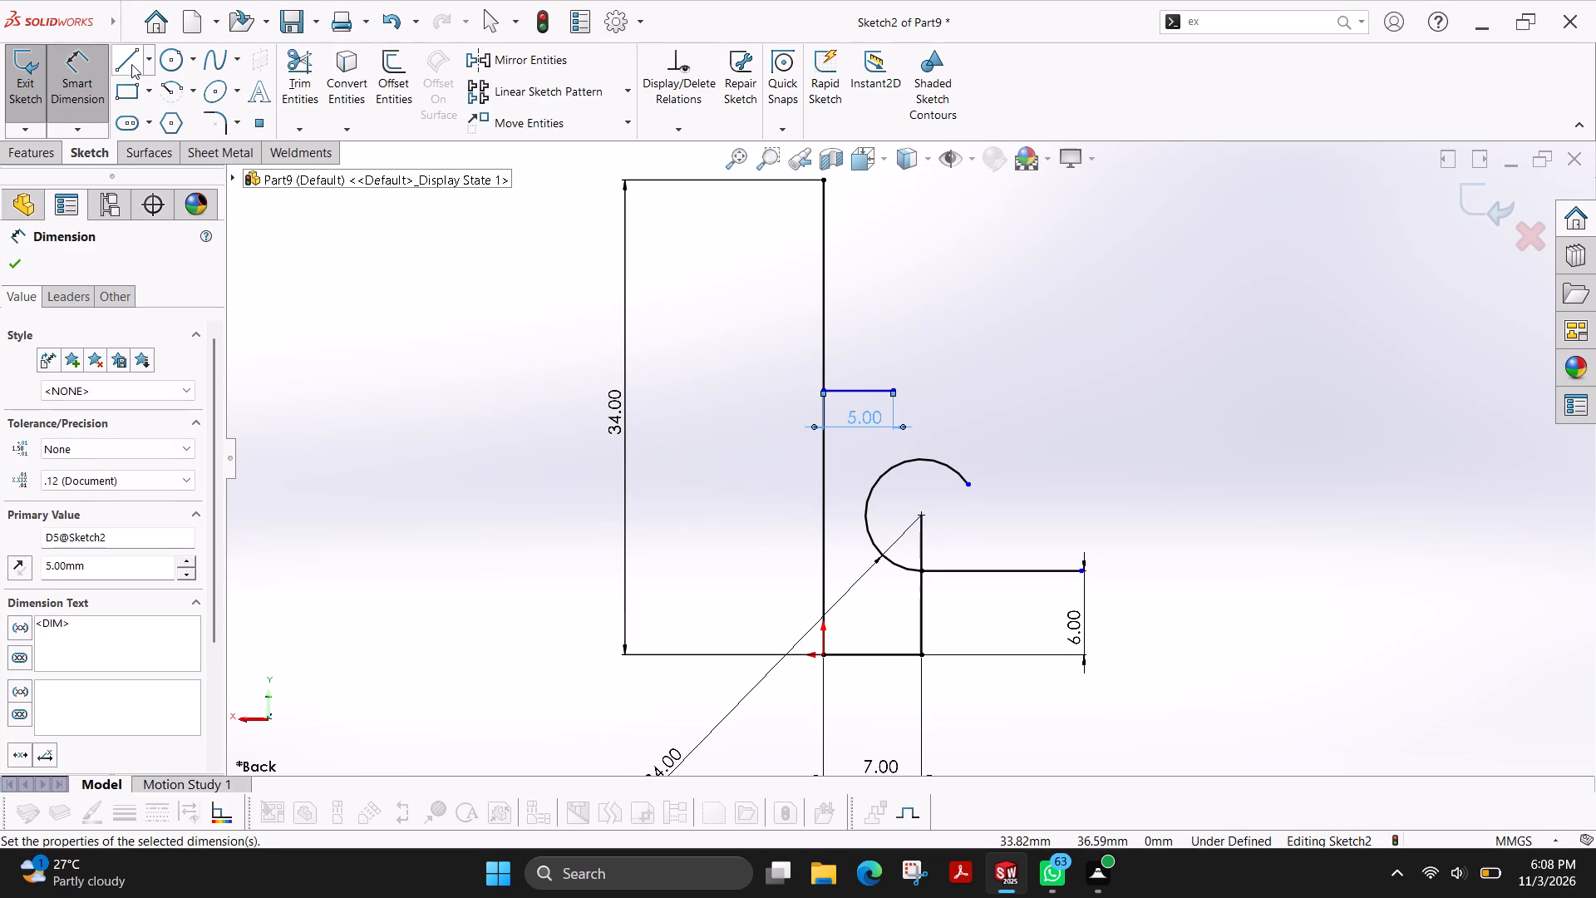
Sketch a vertical line about 18.9 mm long from the 5 mm line's outer end down to the base line.
click(131, 64)
click(894, 394)
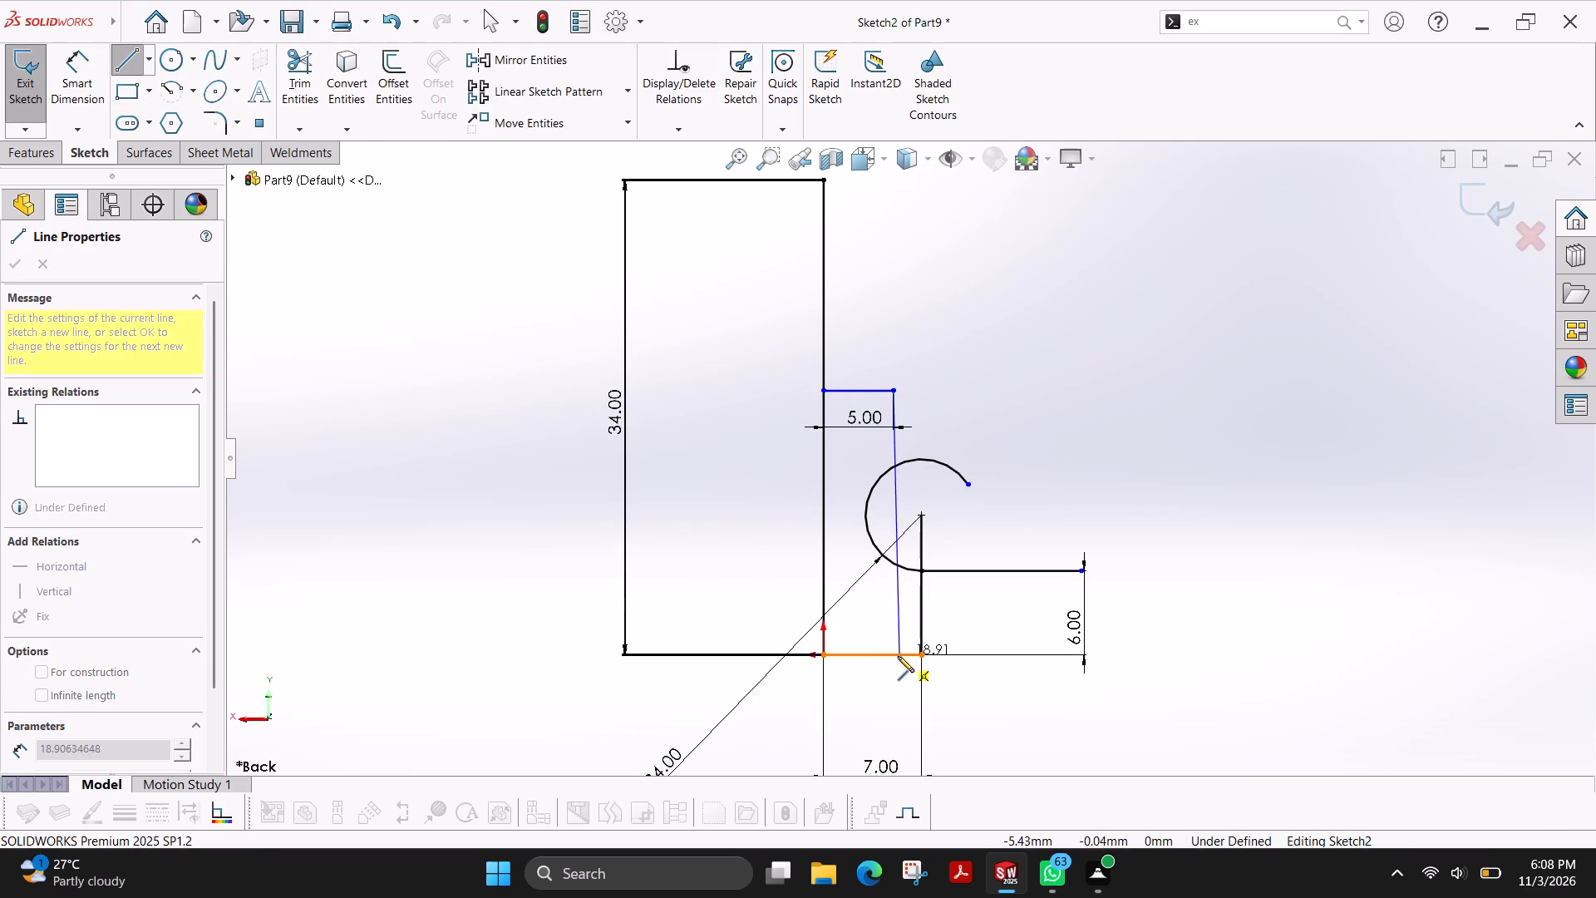
click(894, 657)
key(Escape)
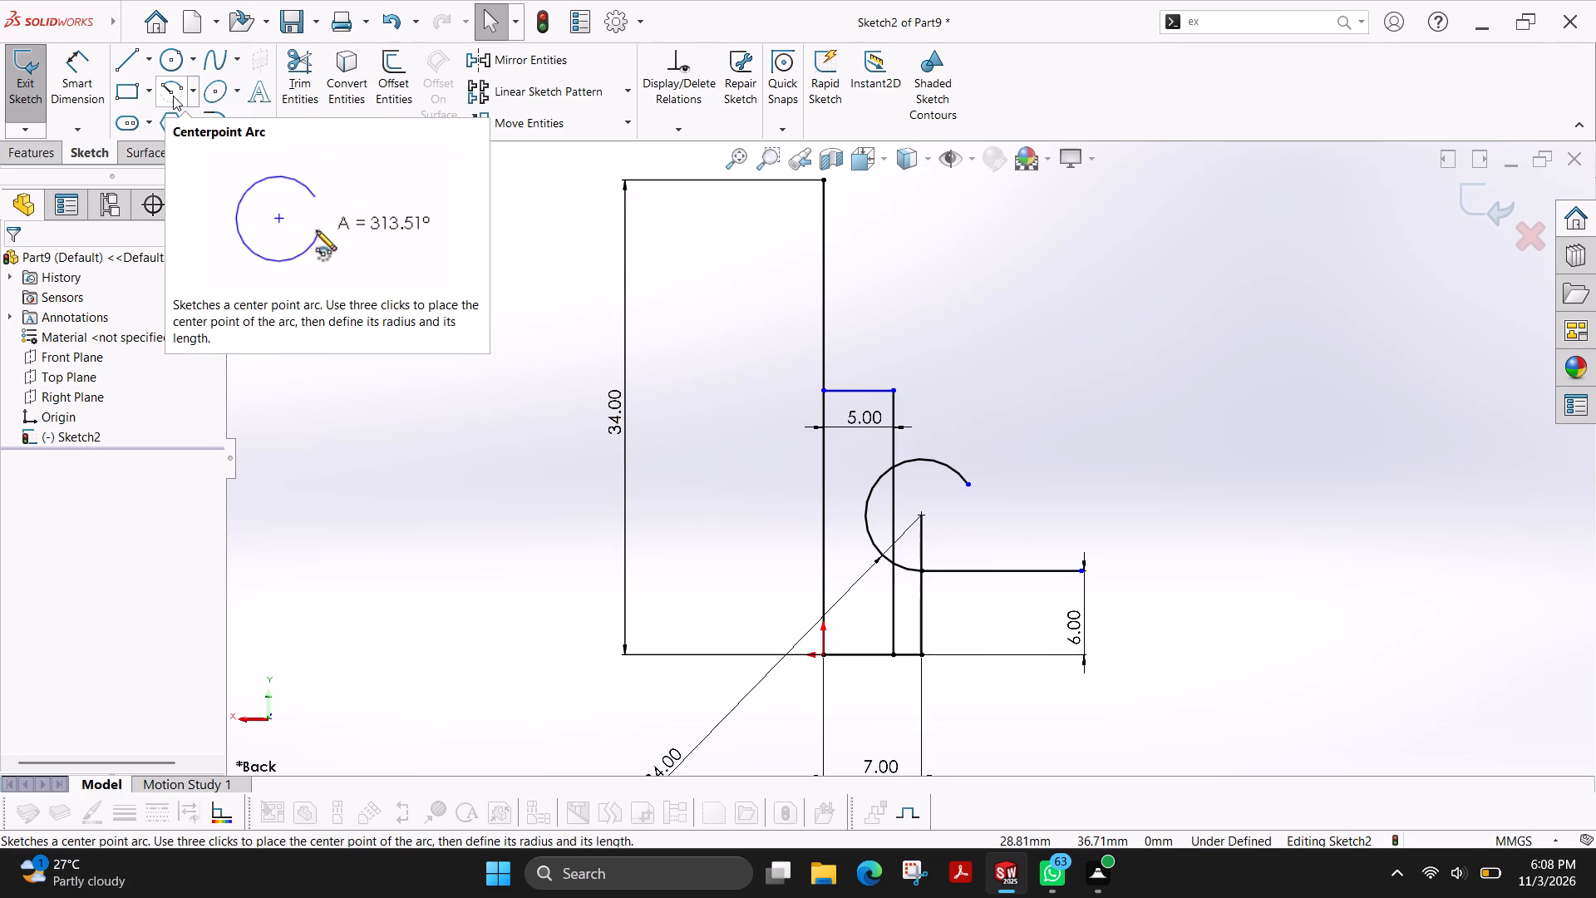
Sketch a centre-point arc of about 2.32 mm radius centred on the 5 mm line's outer end, bulging outward and sweeping slightly over 180°.
click(173, 96)
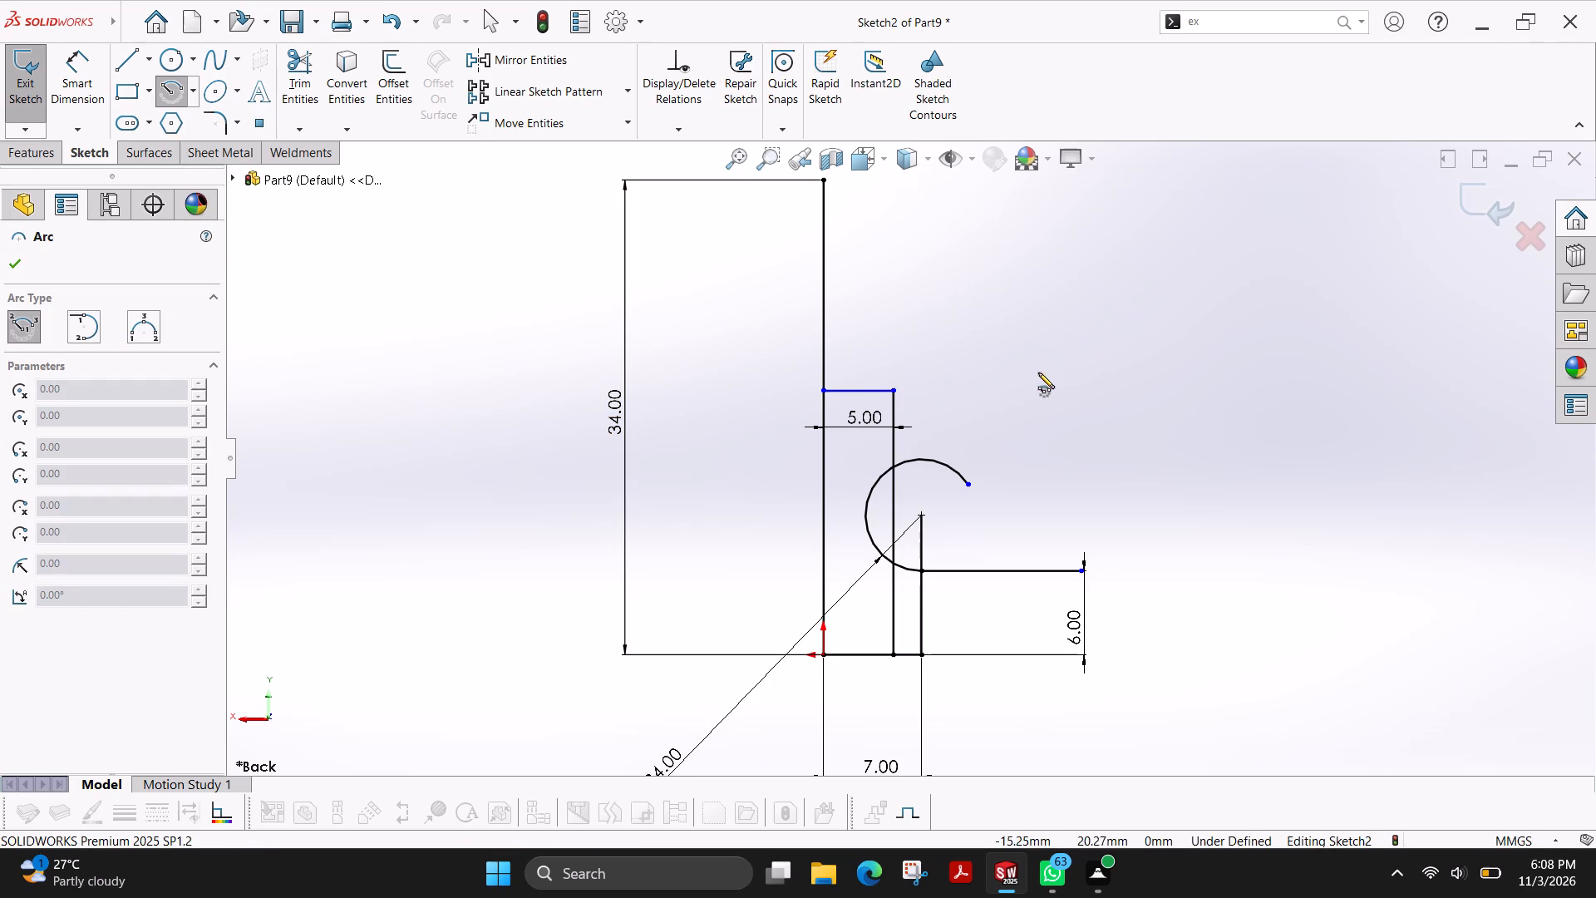
click(894, 392)
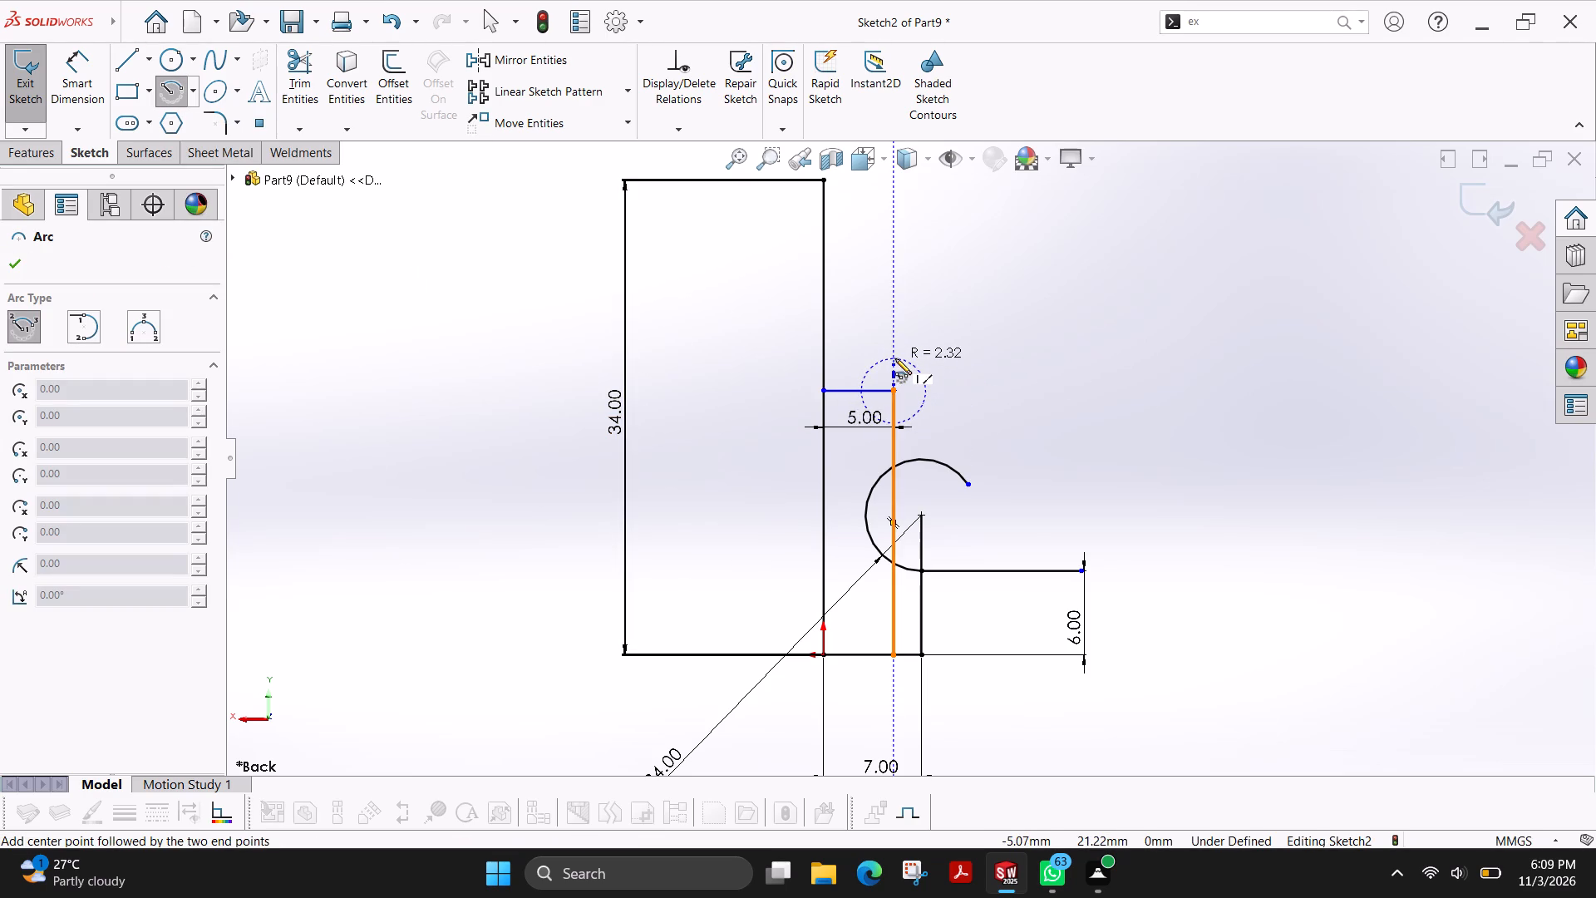
click(894, 358)
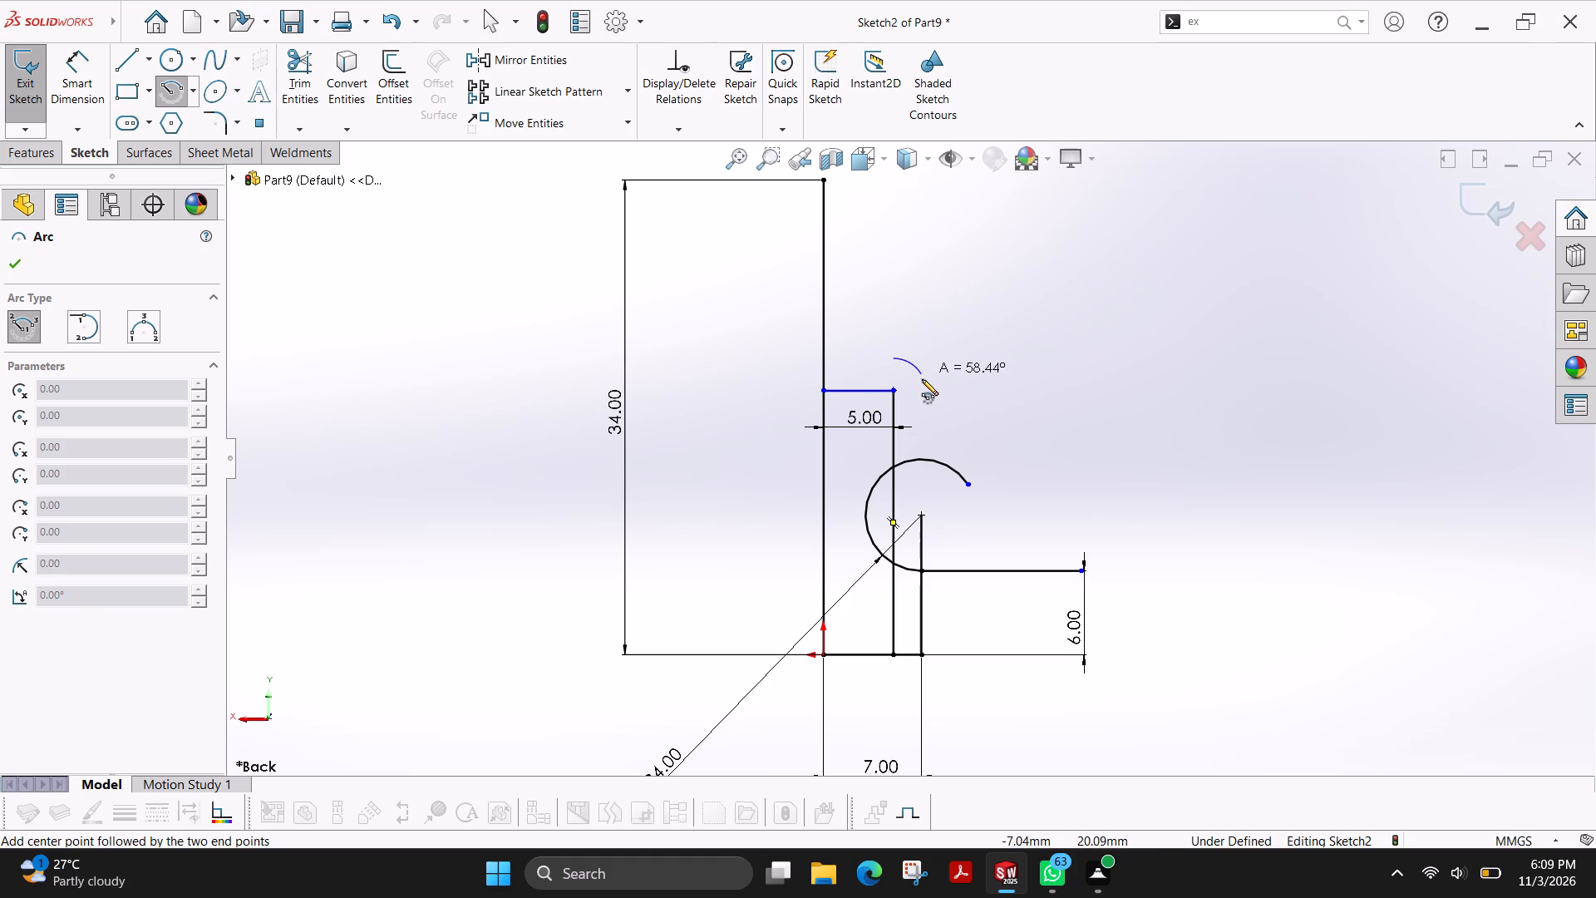
click(882, 422)
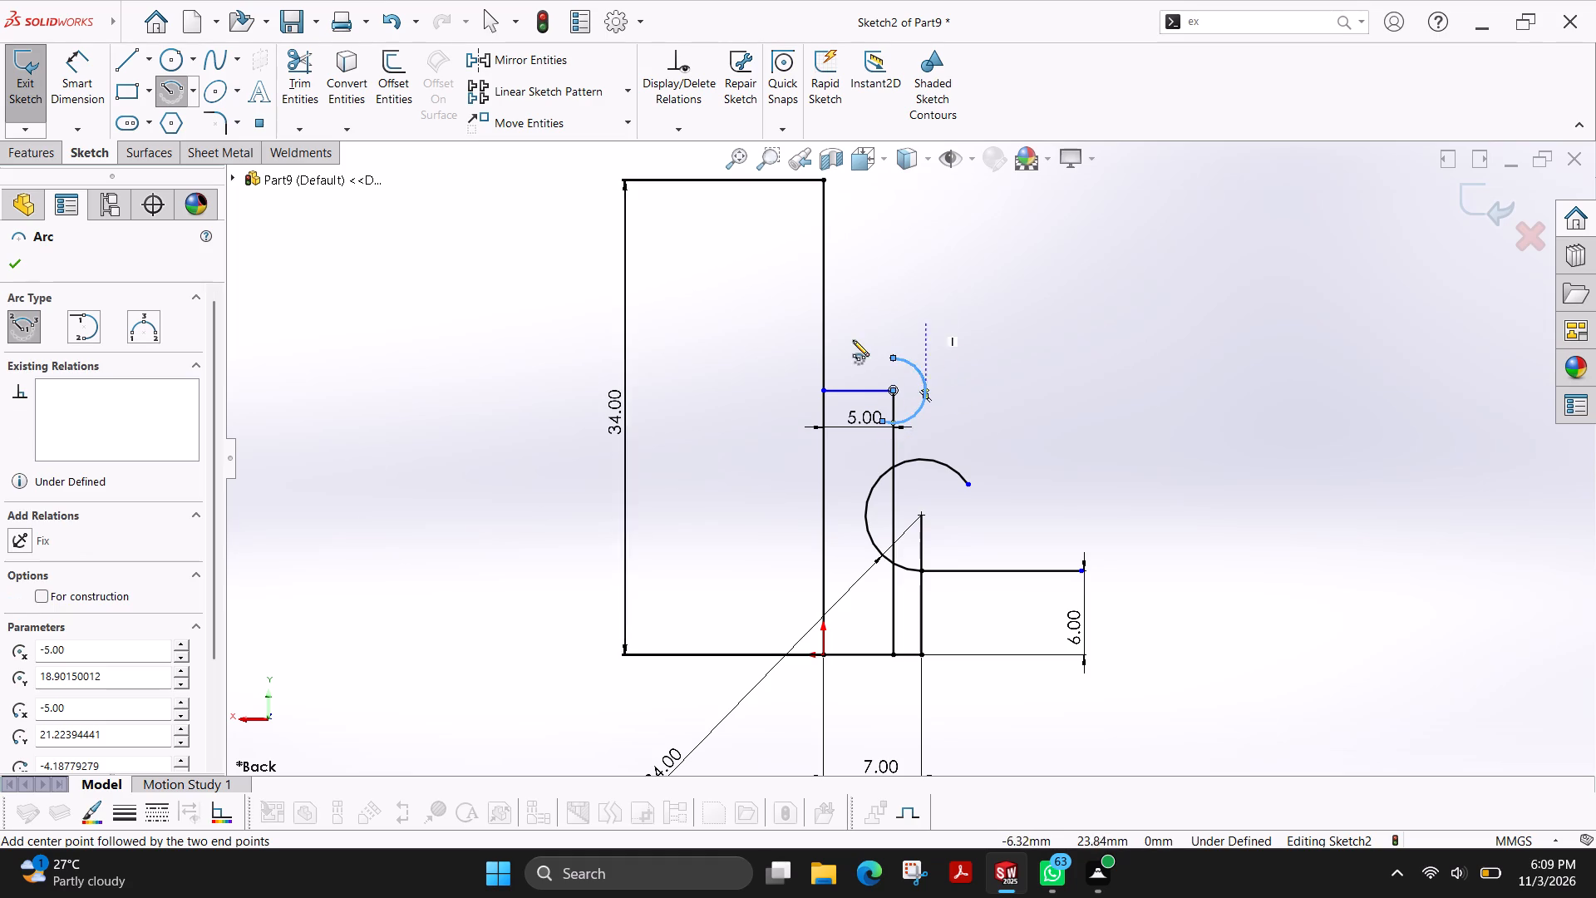
click(17, 254)
Dimension the upper arc's radius as 2 mm.
click(86, 91)
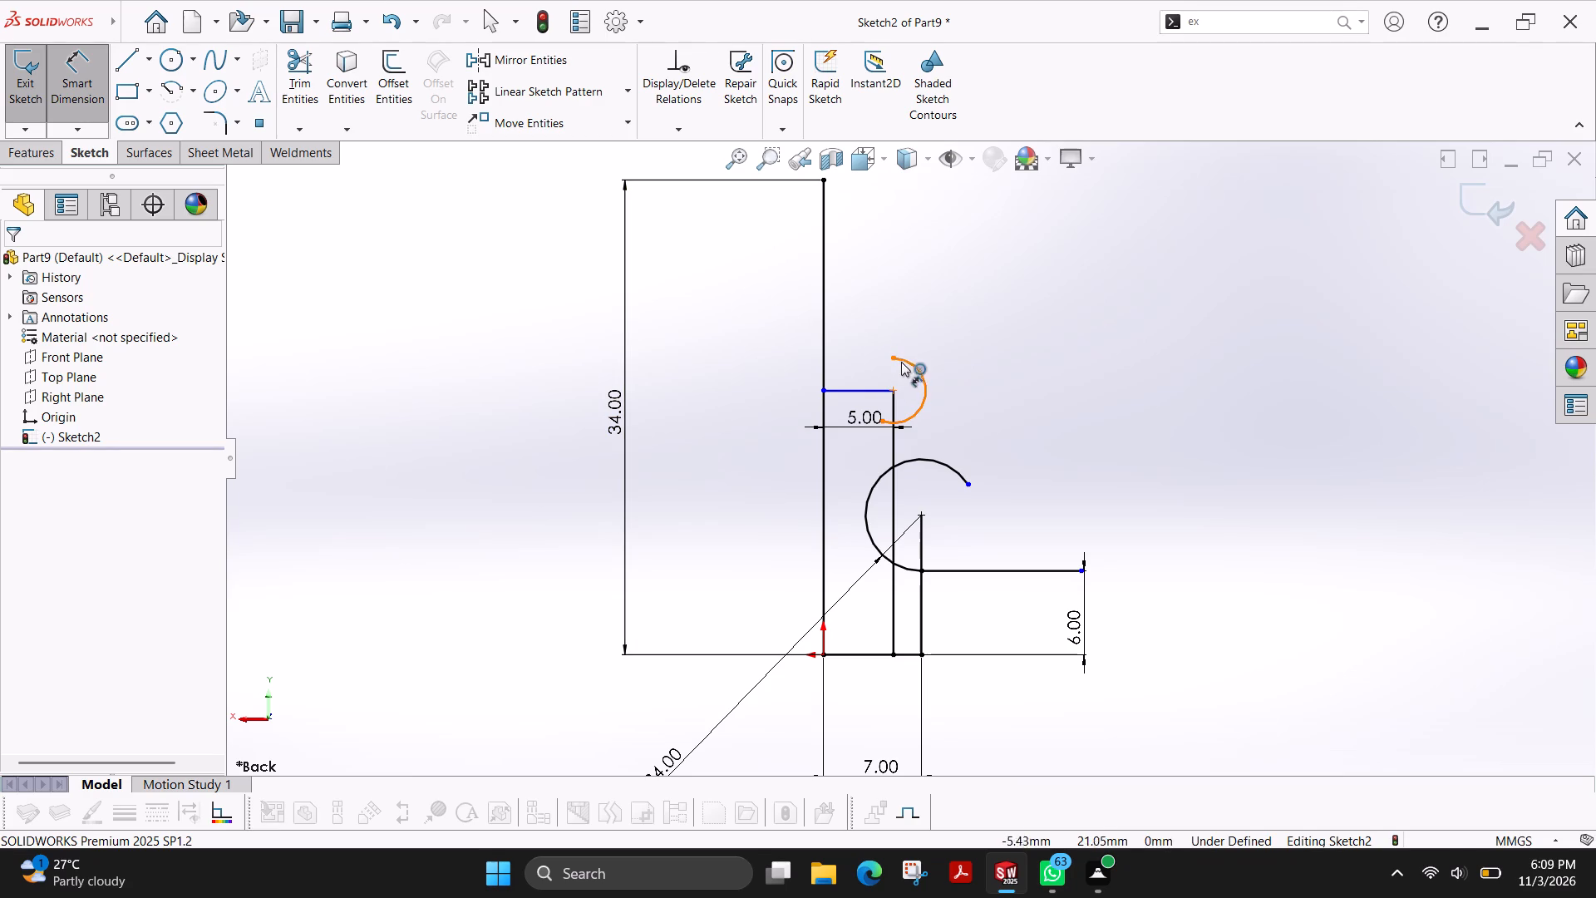
click(913, 362)
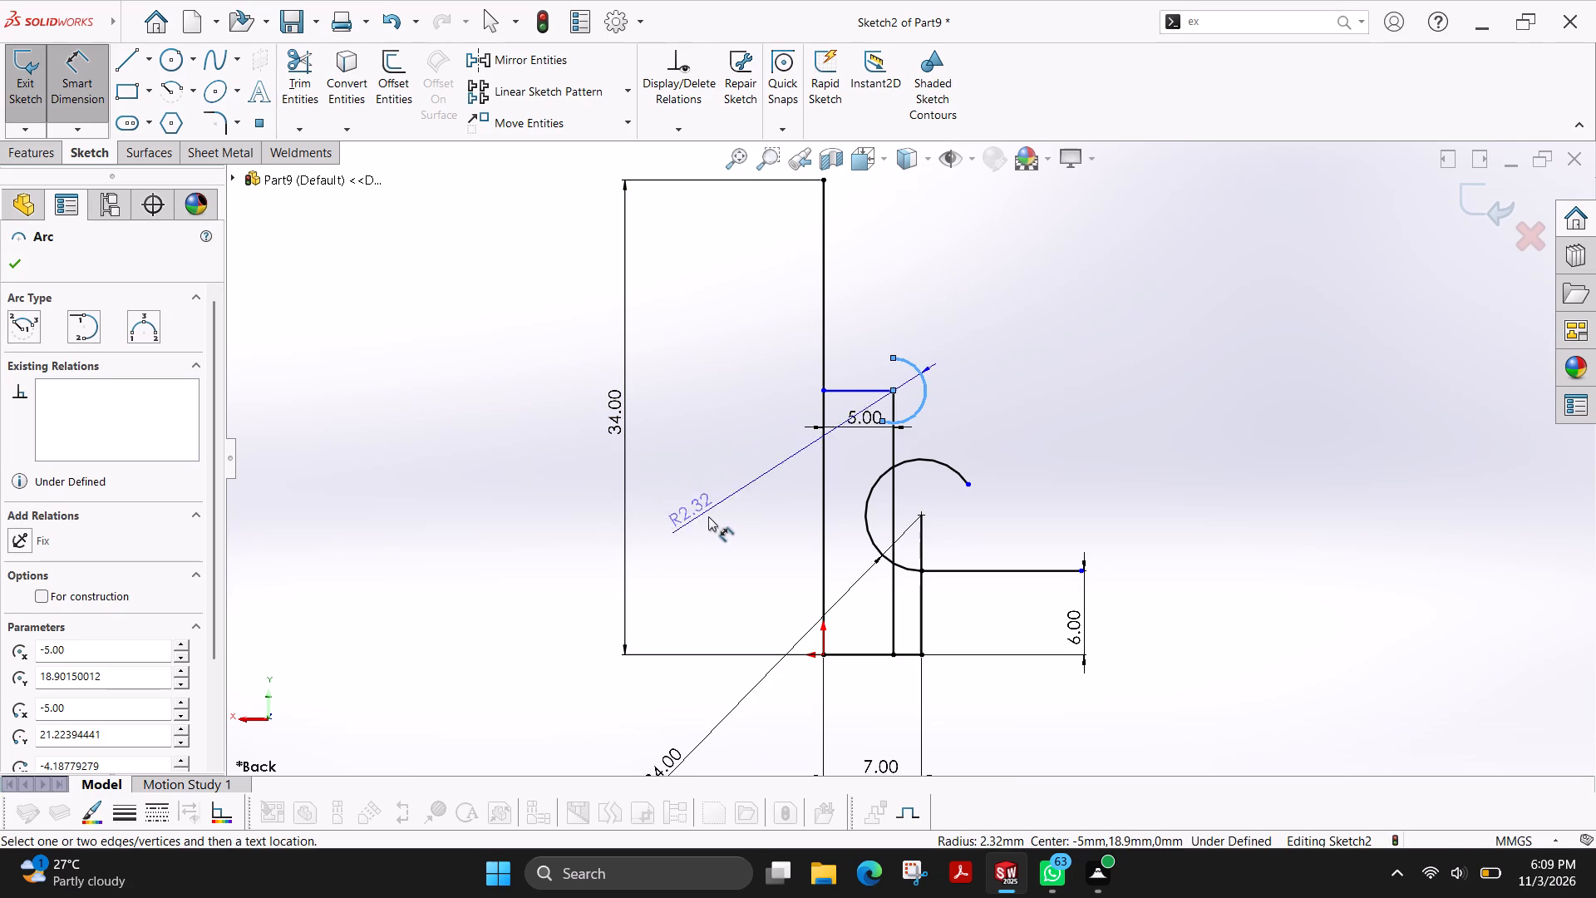
click(730, 524)
key(2)
key(Return)
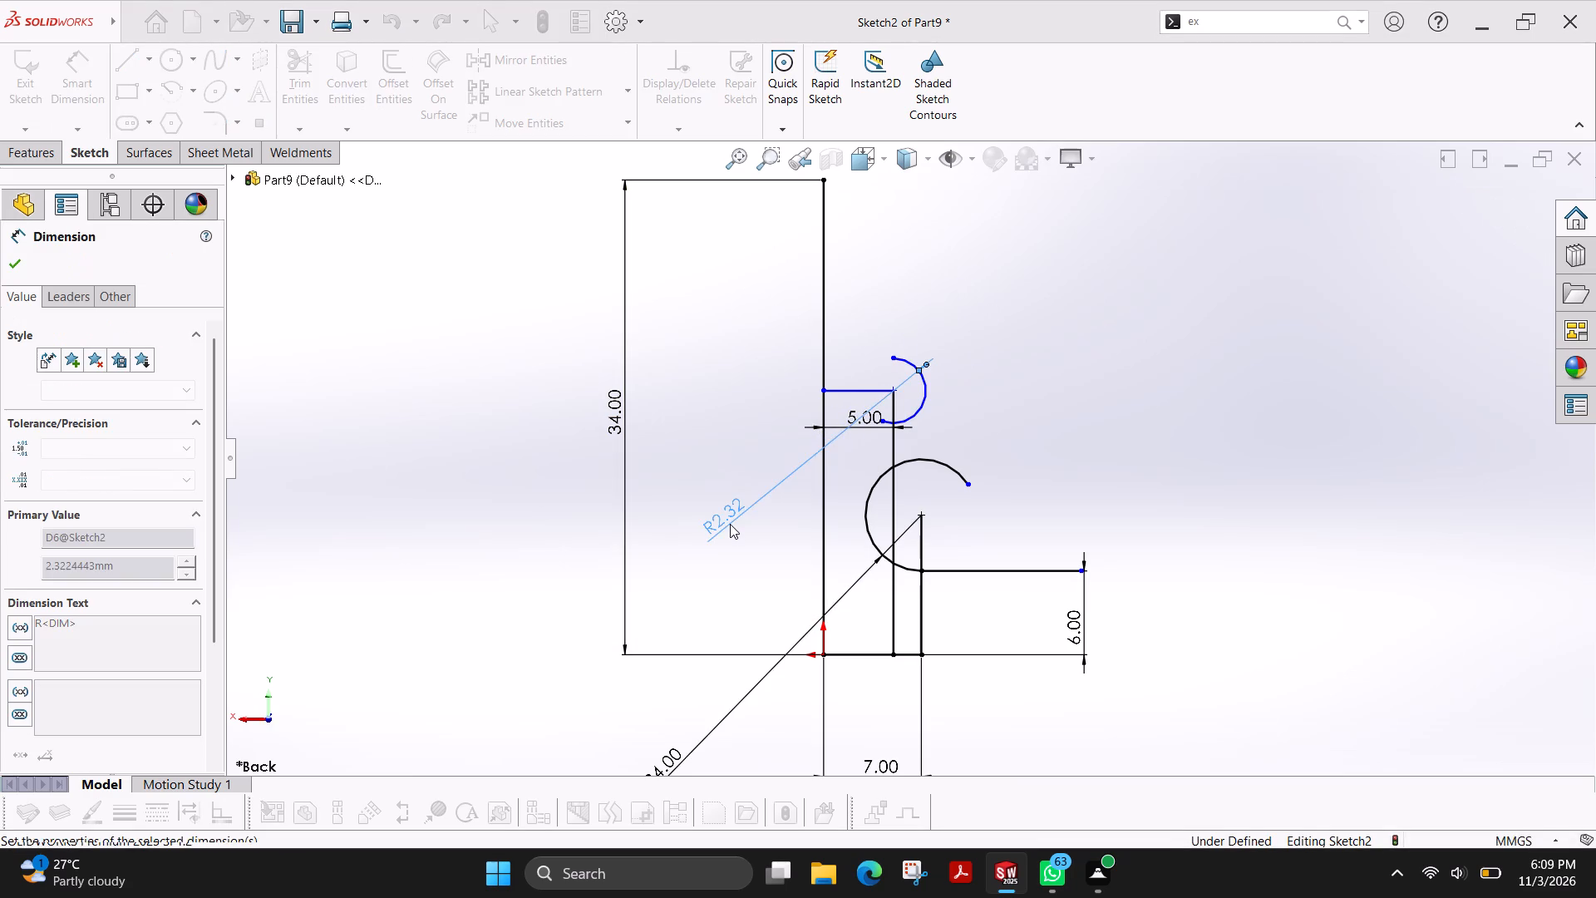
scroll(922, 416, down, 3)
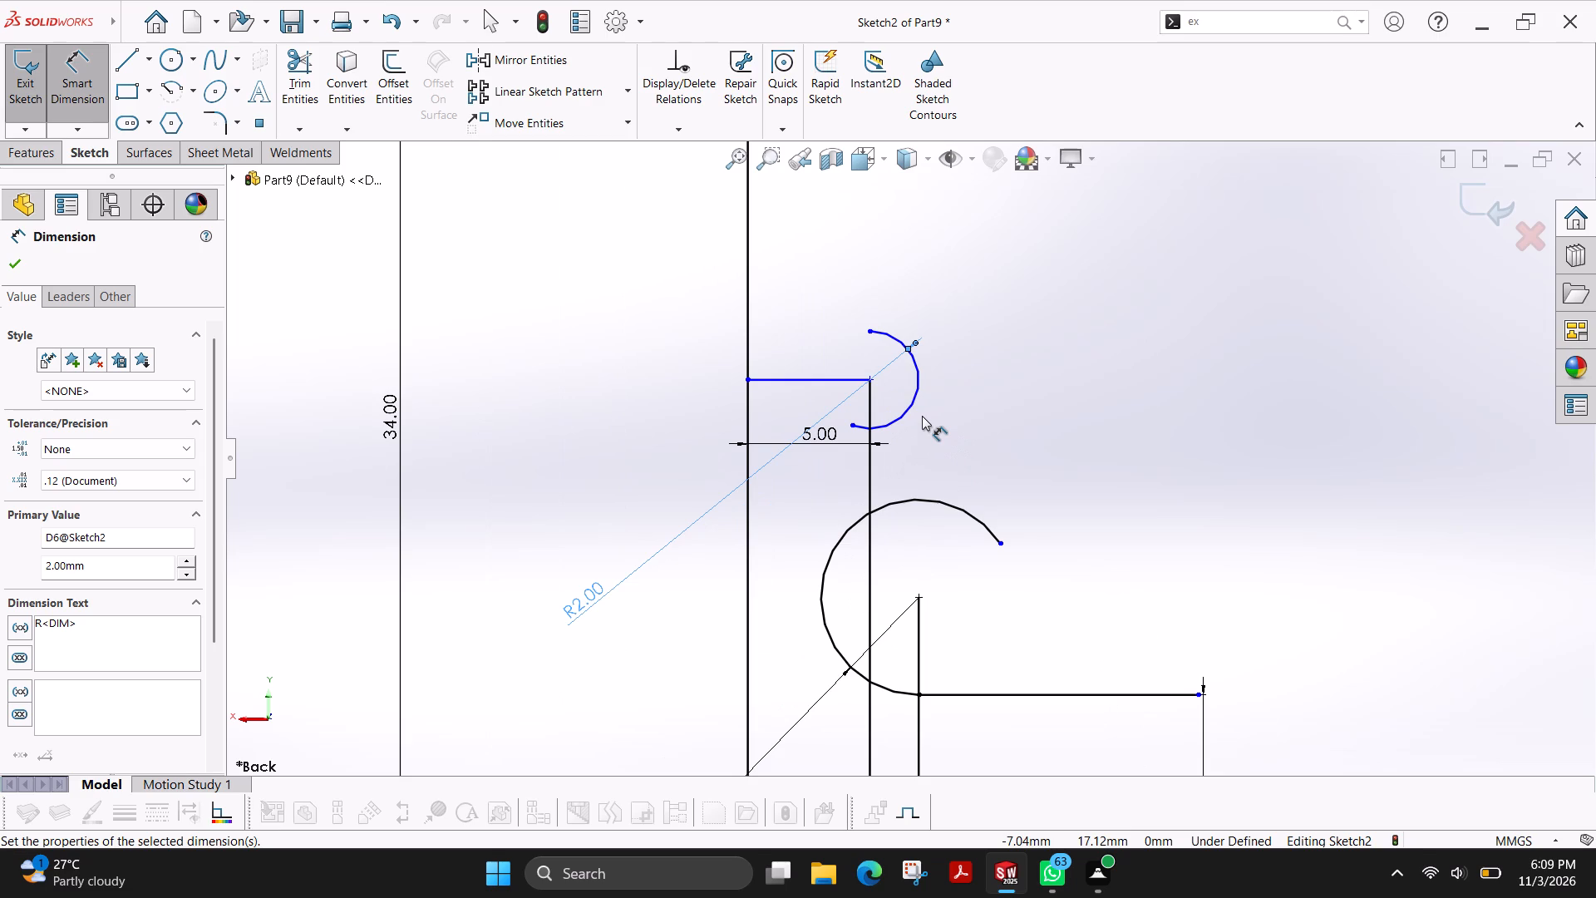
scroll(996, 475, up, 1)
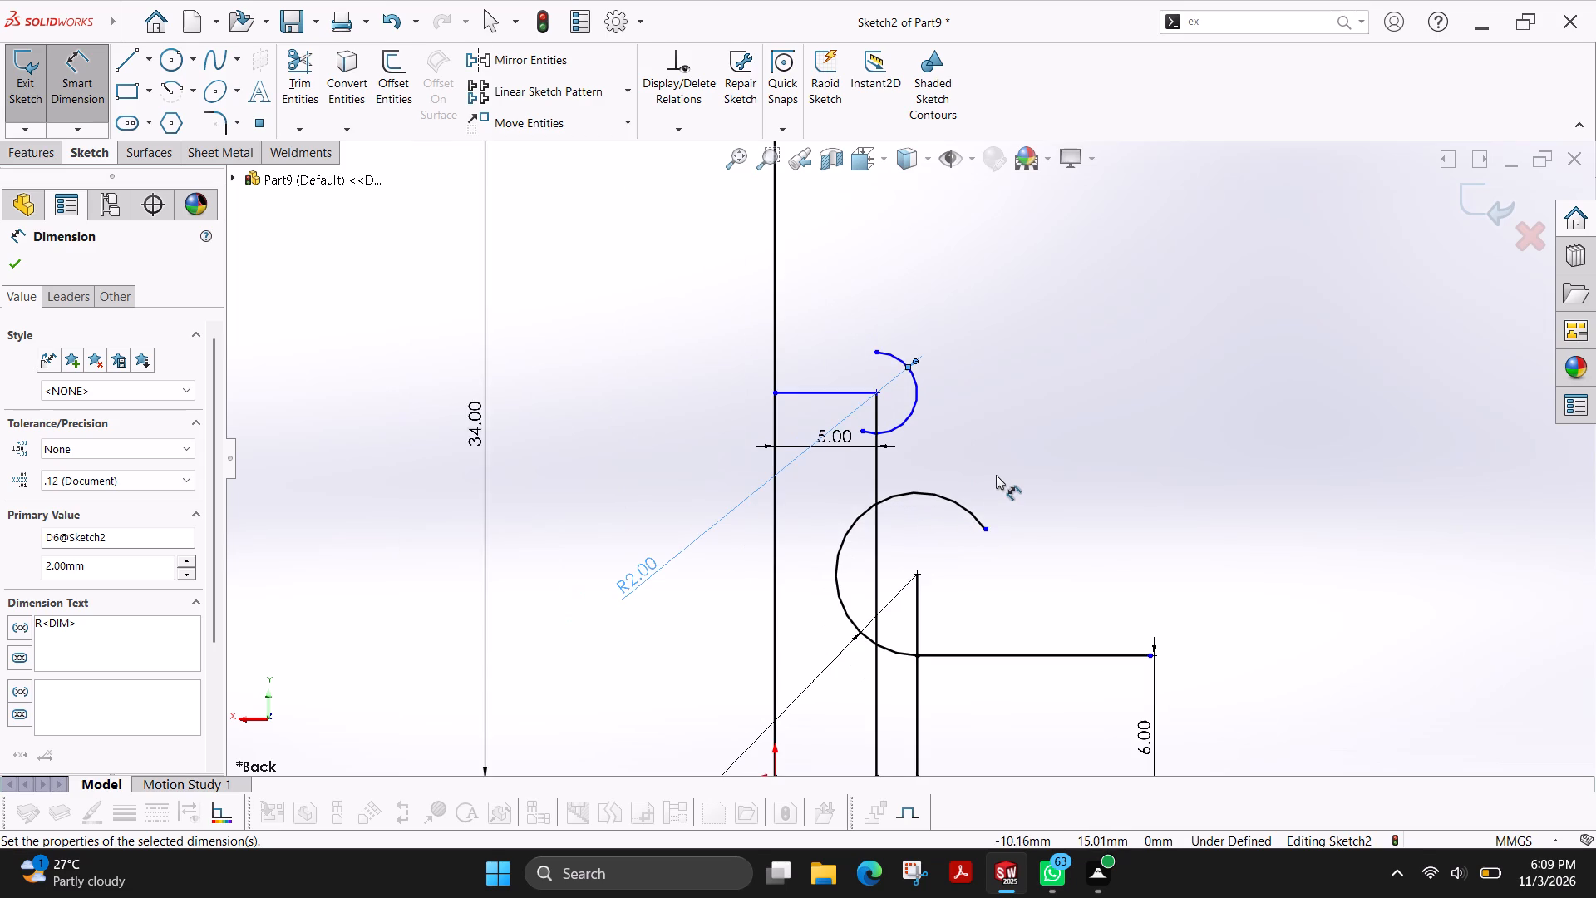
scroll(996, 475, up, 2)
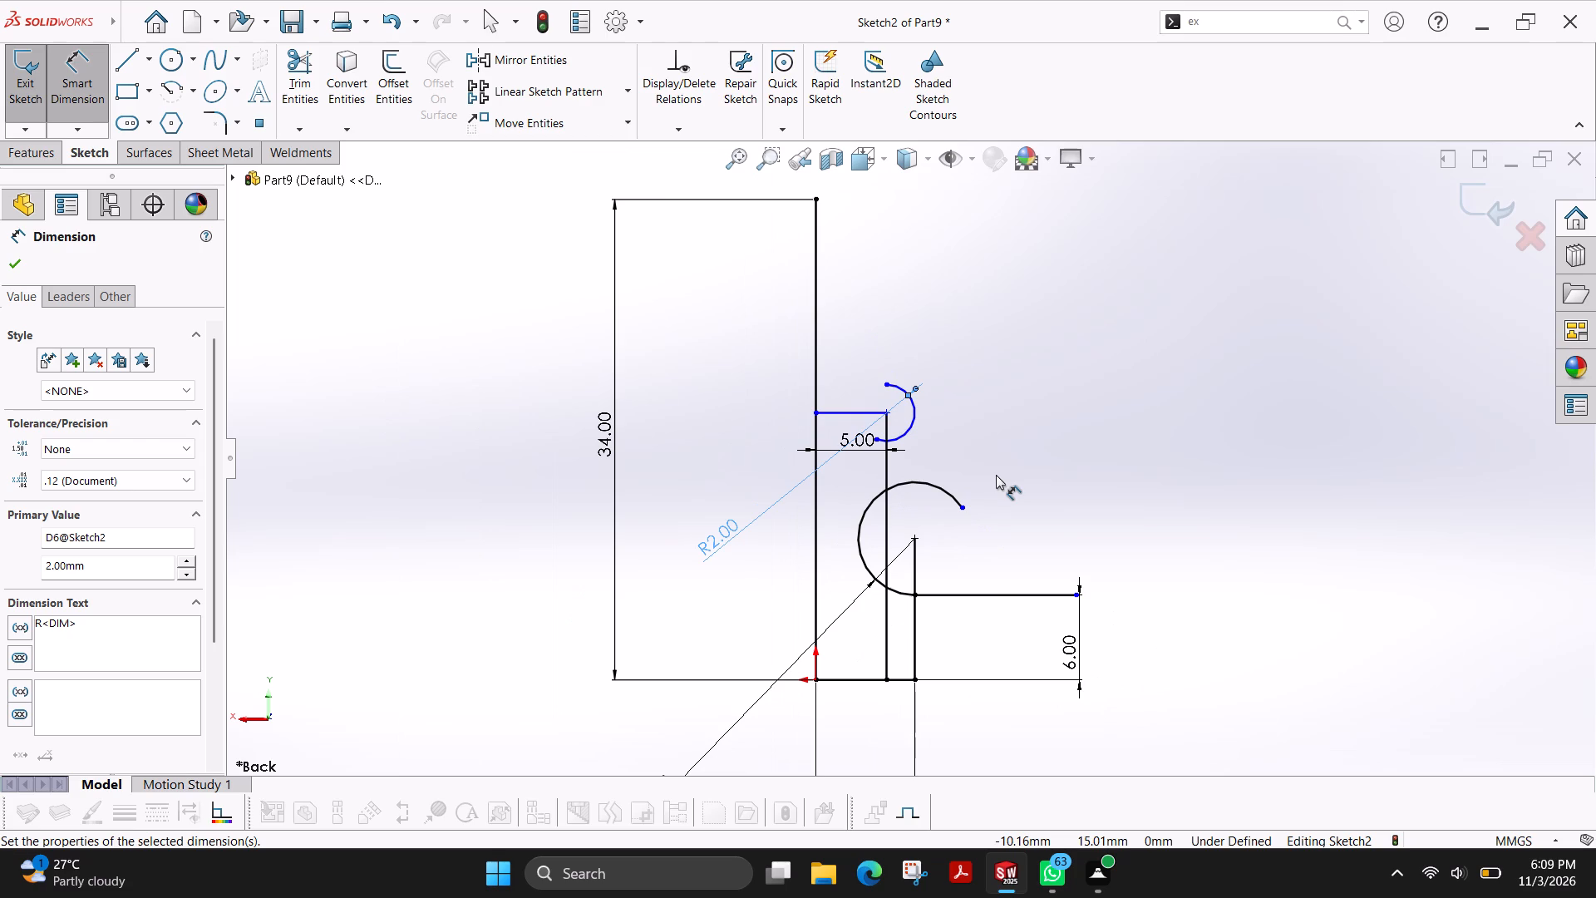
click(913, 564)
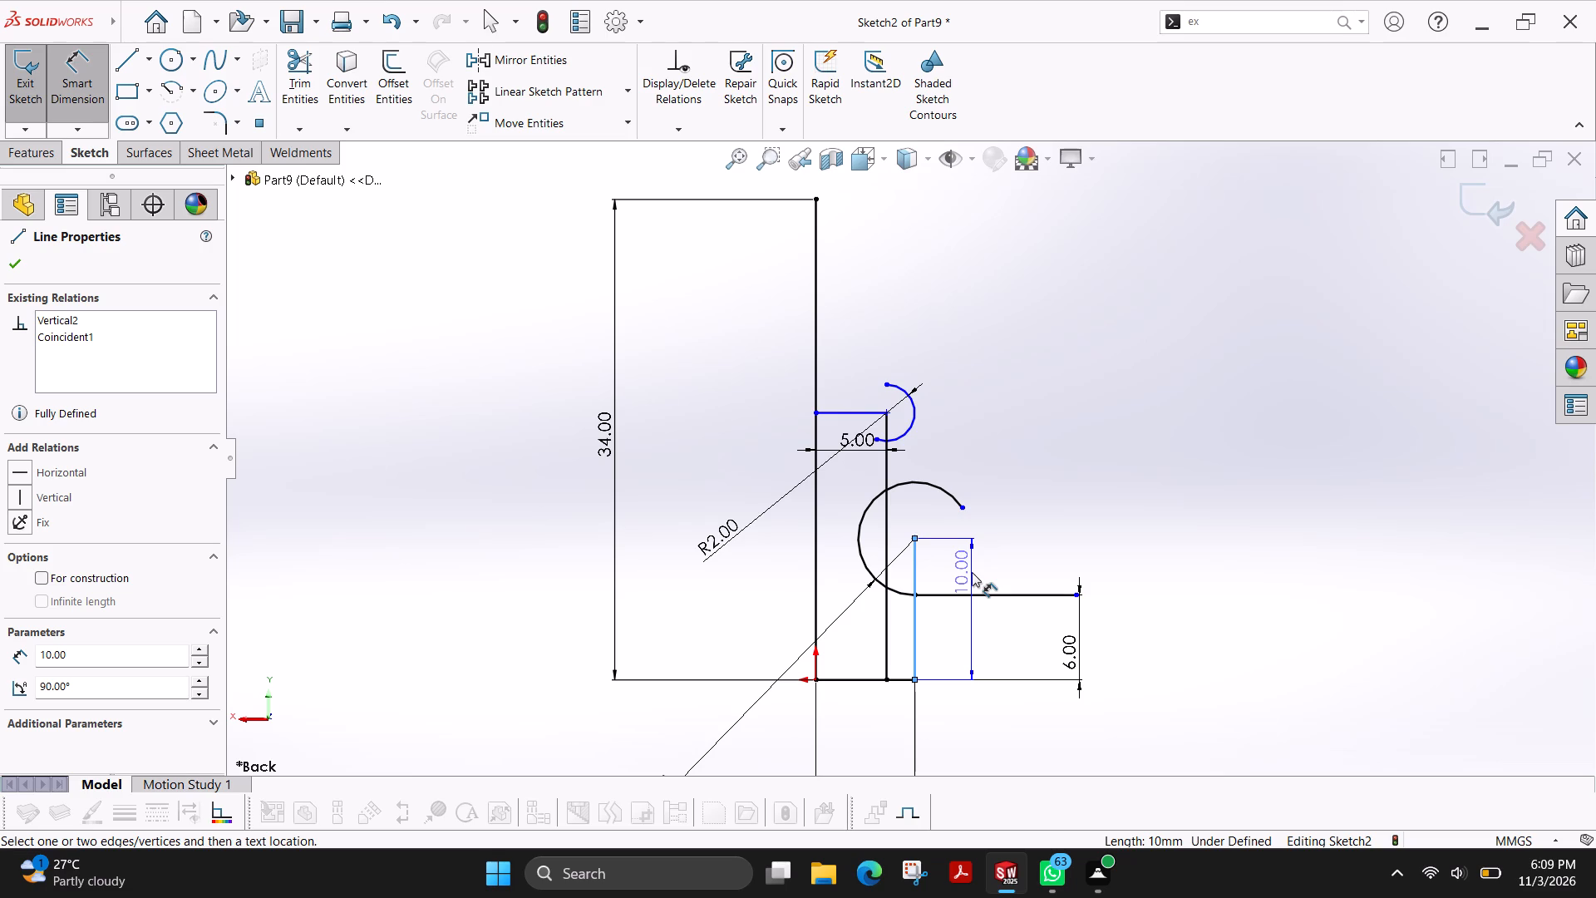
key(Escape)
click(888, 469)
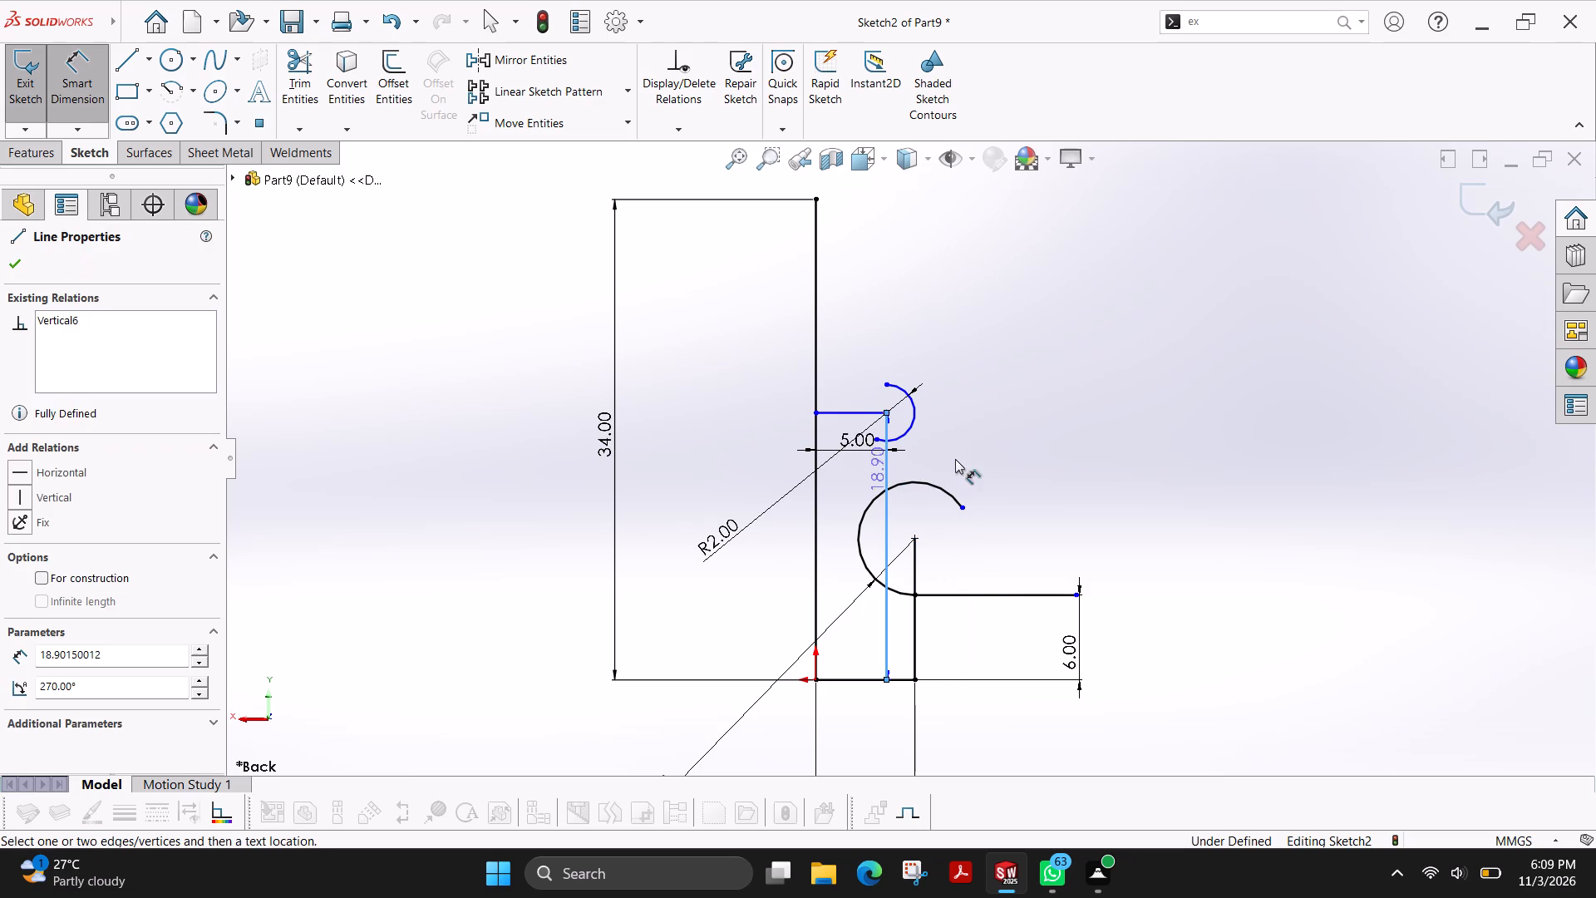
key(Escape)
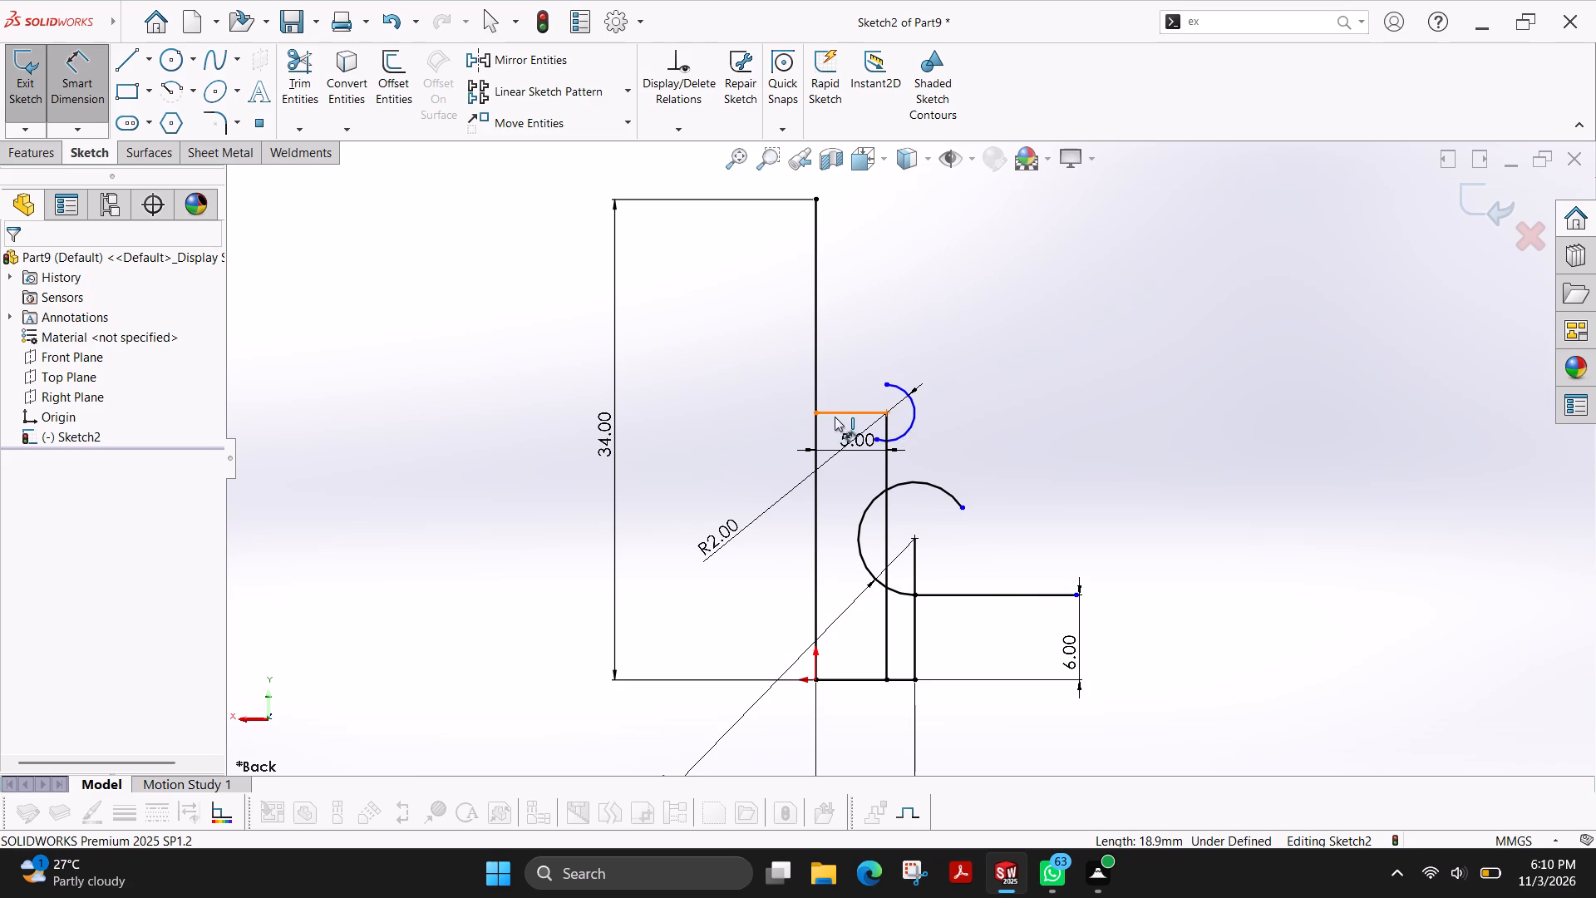
Make the 2 mm radius arc tangent to the 4 mm radius arc.
scroll(908, 432, down, 1)
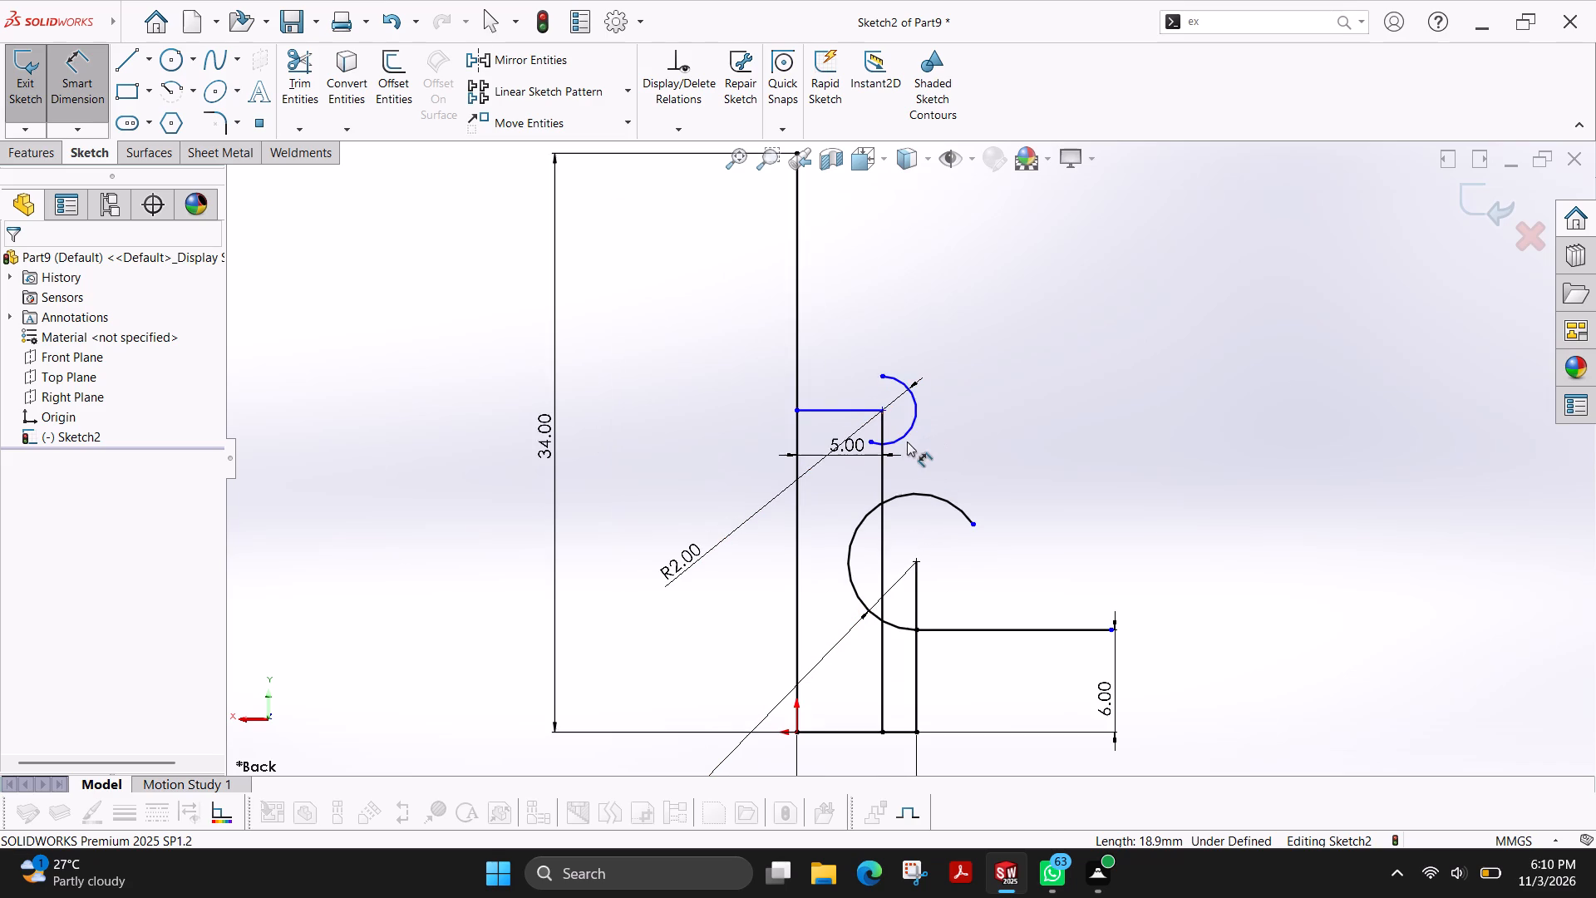
scroll(907, 445, down, 1)
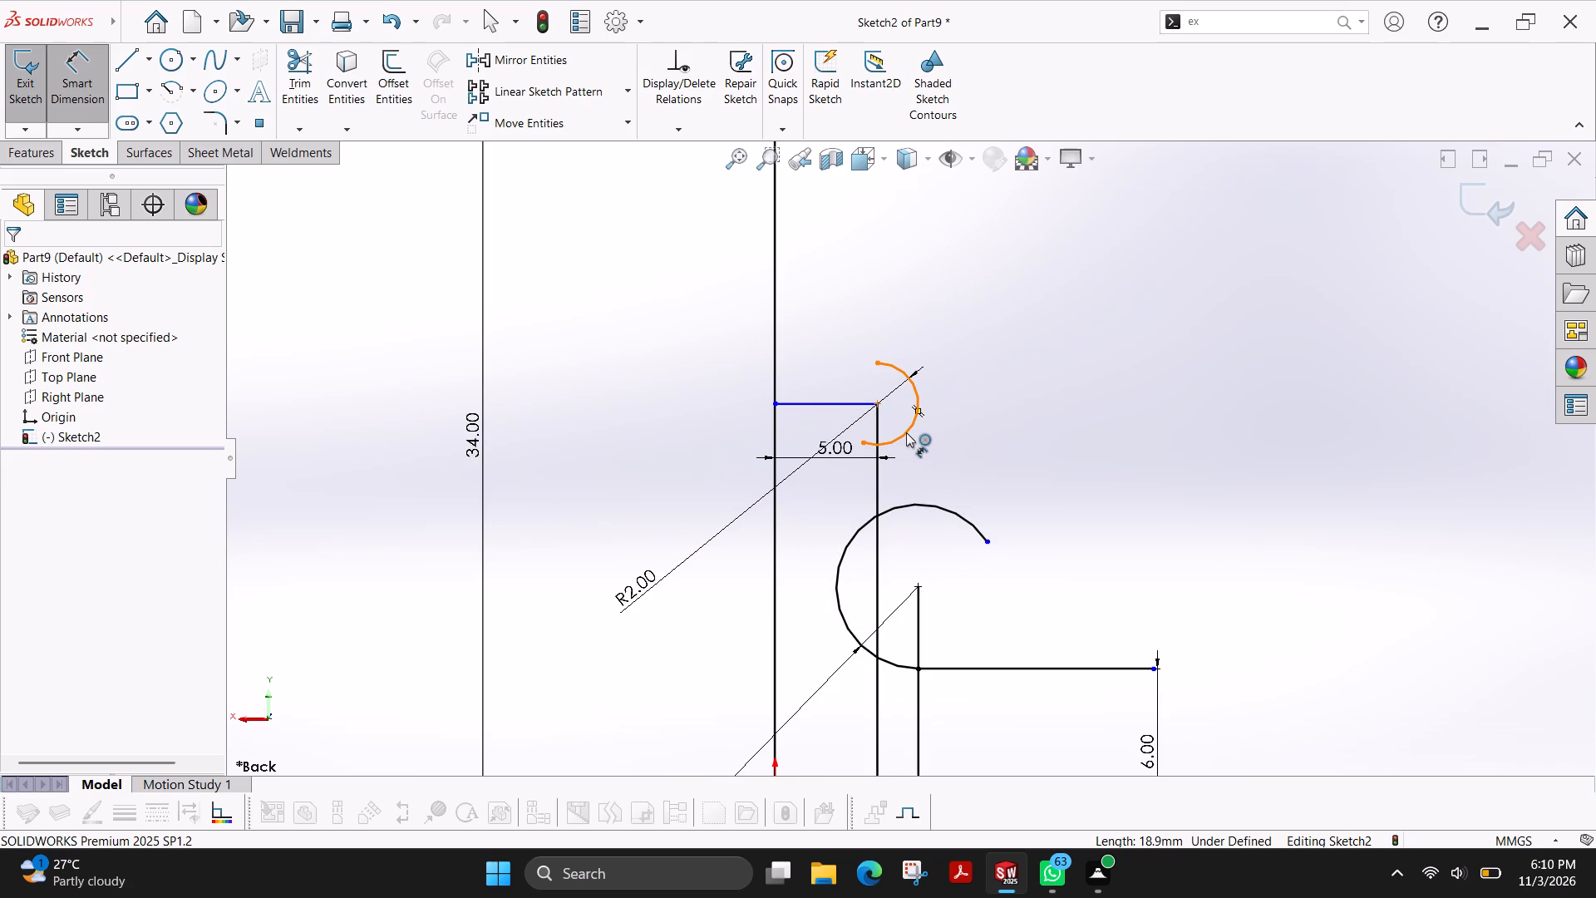
key(Escape)
key(Escape)
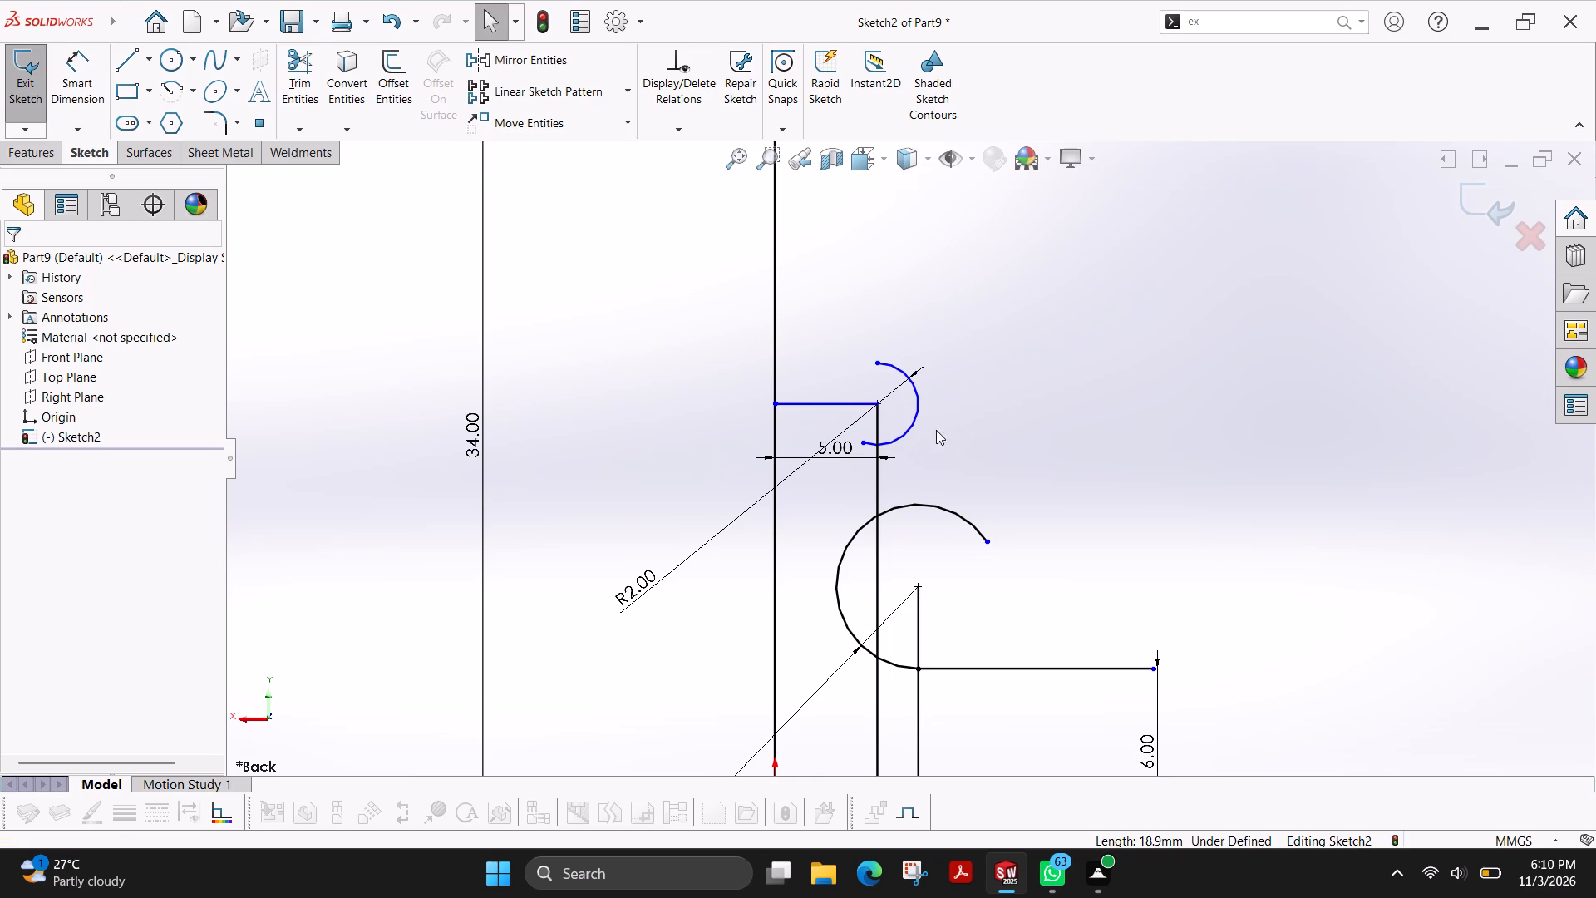
click(904, 437)
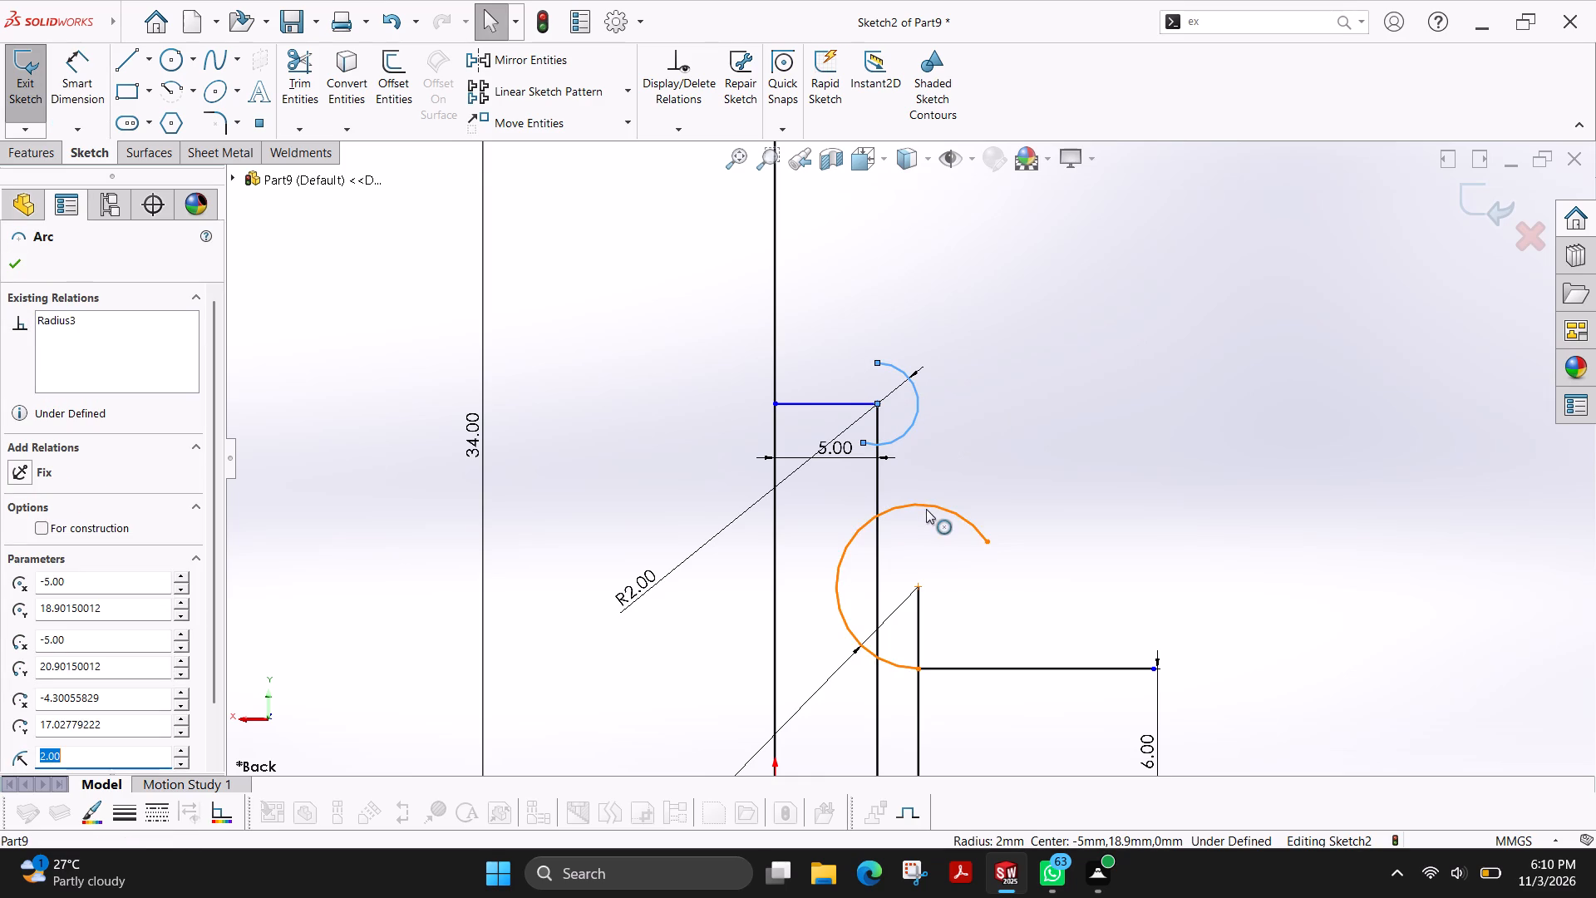
ctrl+click(926, 501)
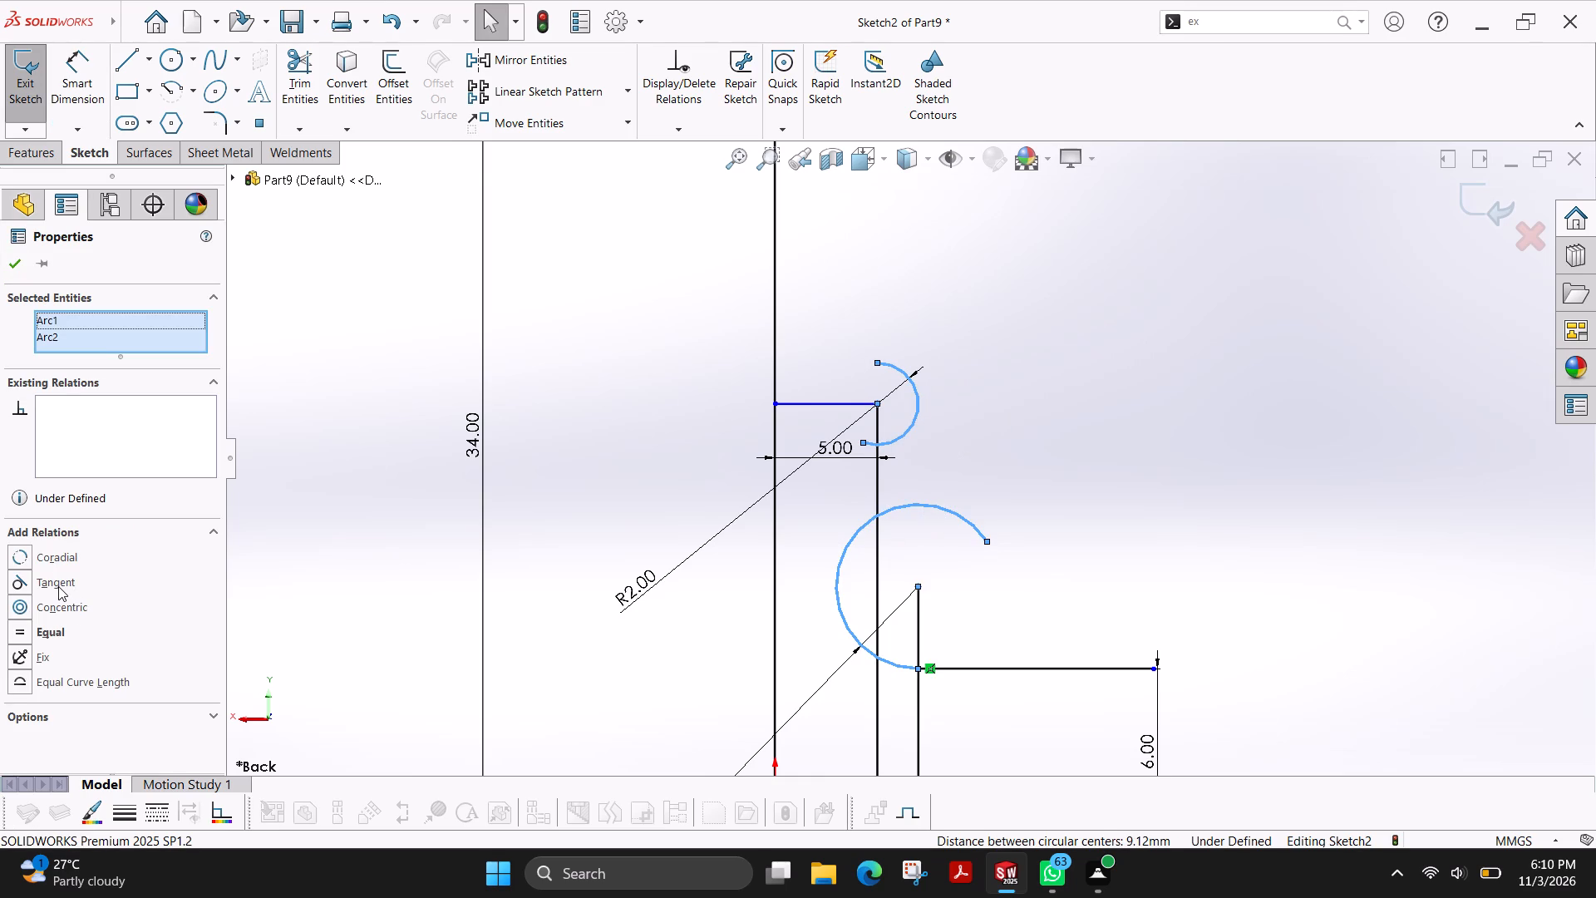
click(58, 586)
key(Escape)
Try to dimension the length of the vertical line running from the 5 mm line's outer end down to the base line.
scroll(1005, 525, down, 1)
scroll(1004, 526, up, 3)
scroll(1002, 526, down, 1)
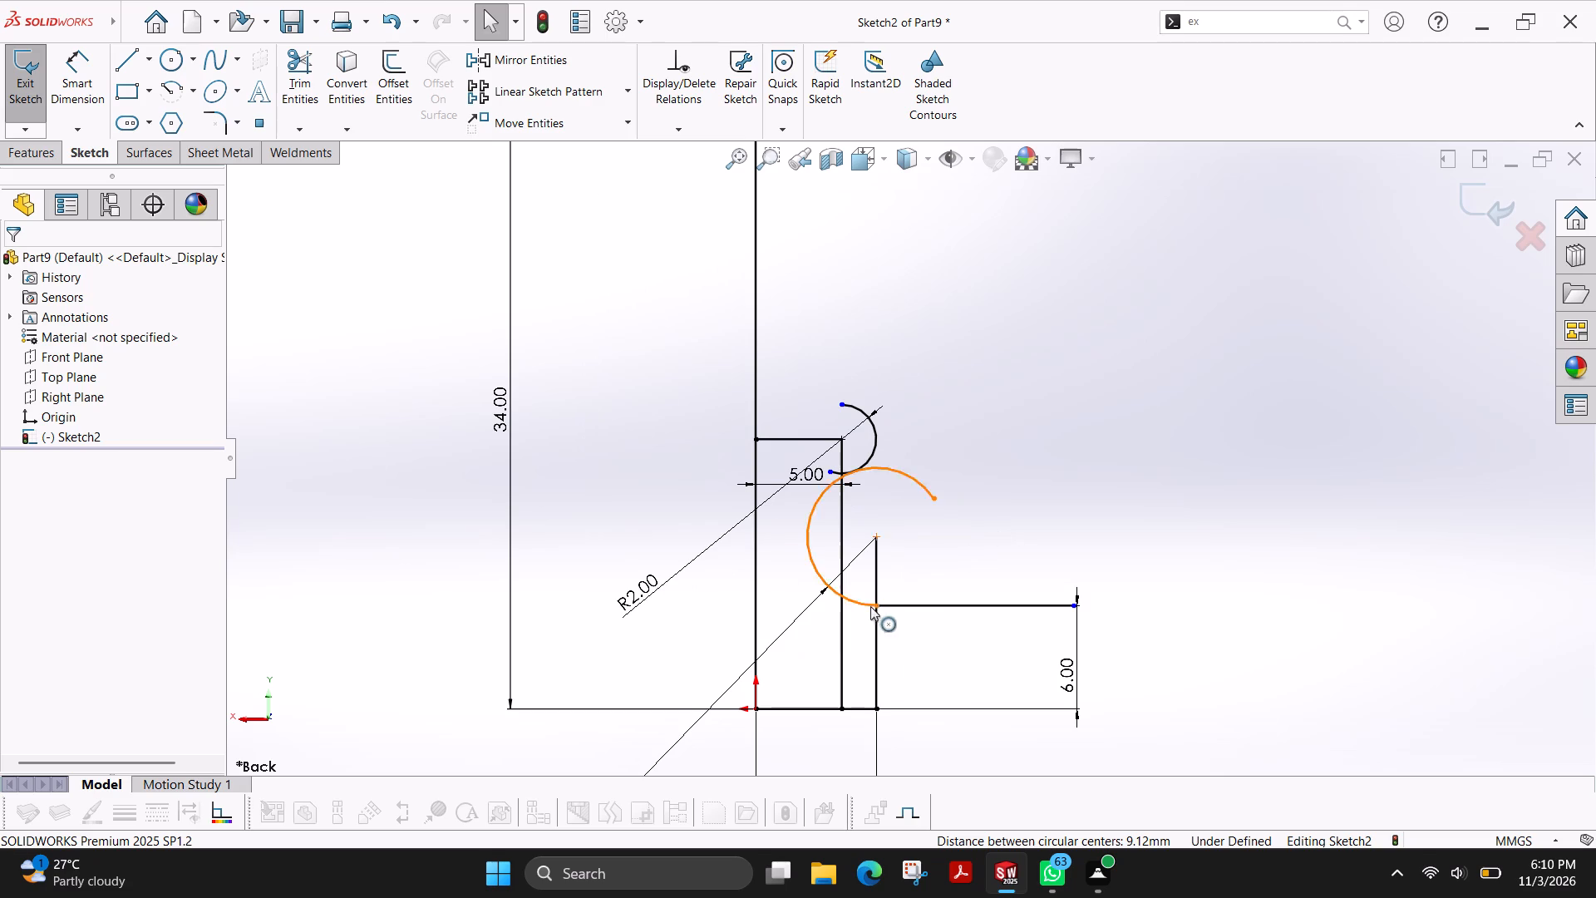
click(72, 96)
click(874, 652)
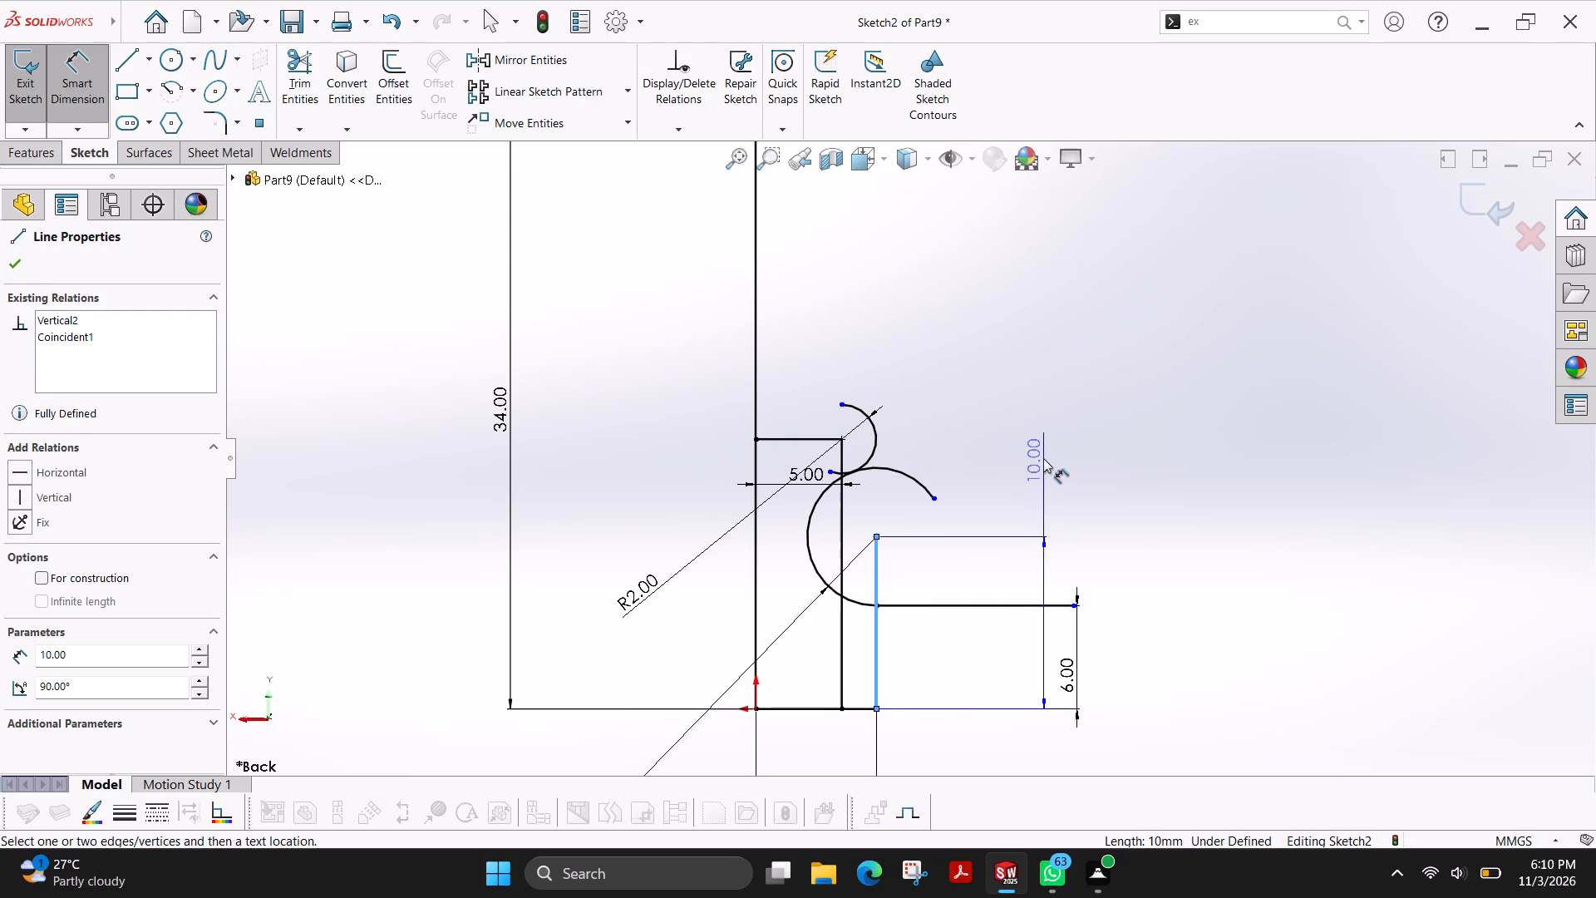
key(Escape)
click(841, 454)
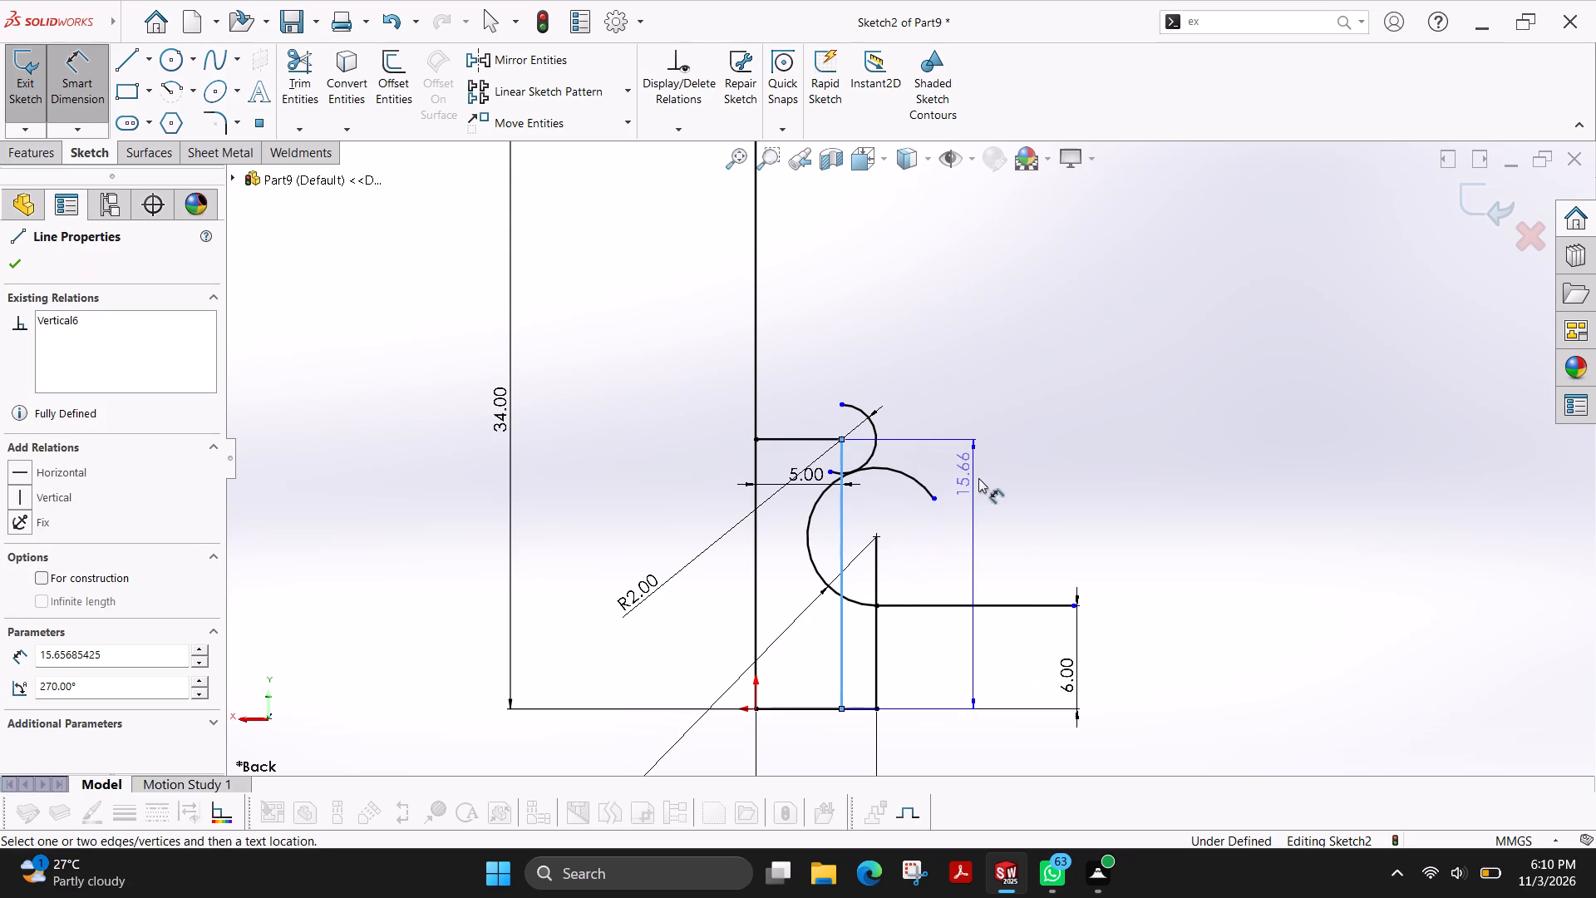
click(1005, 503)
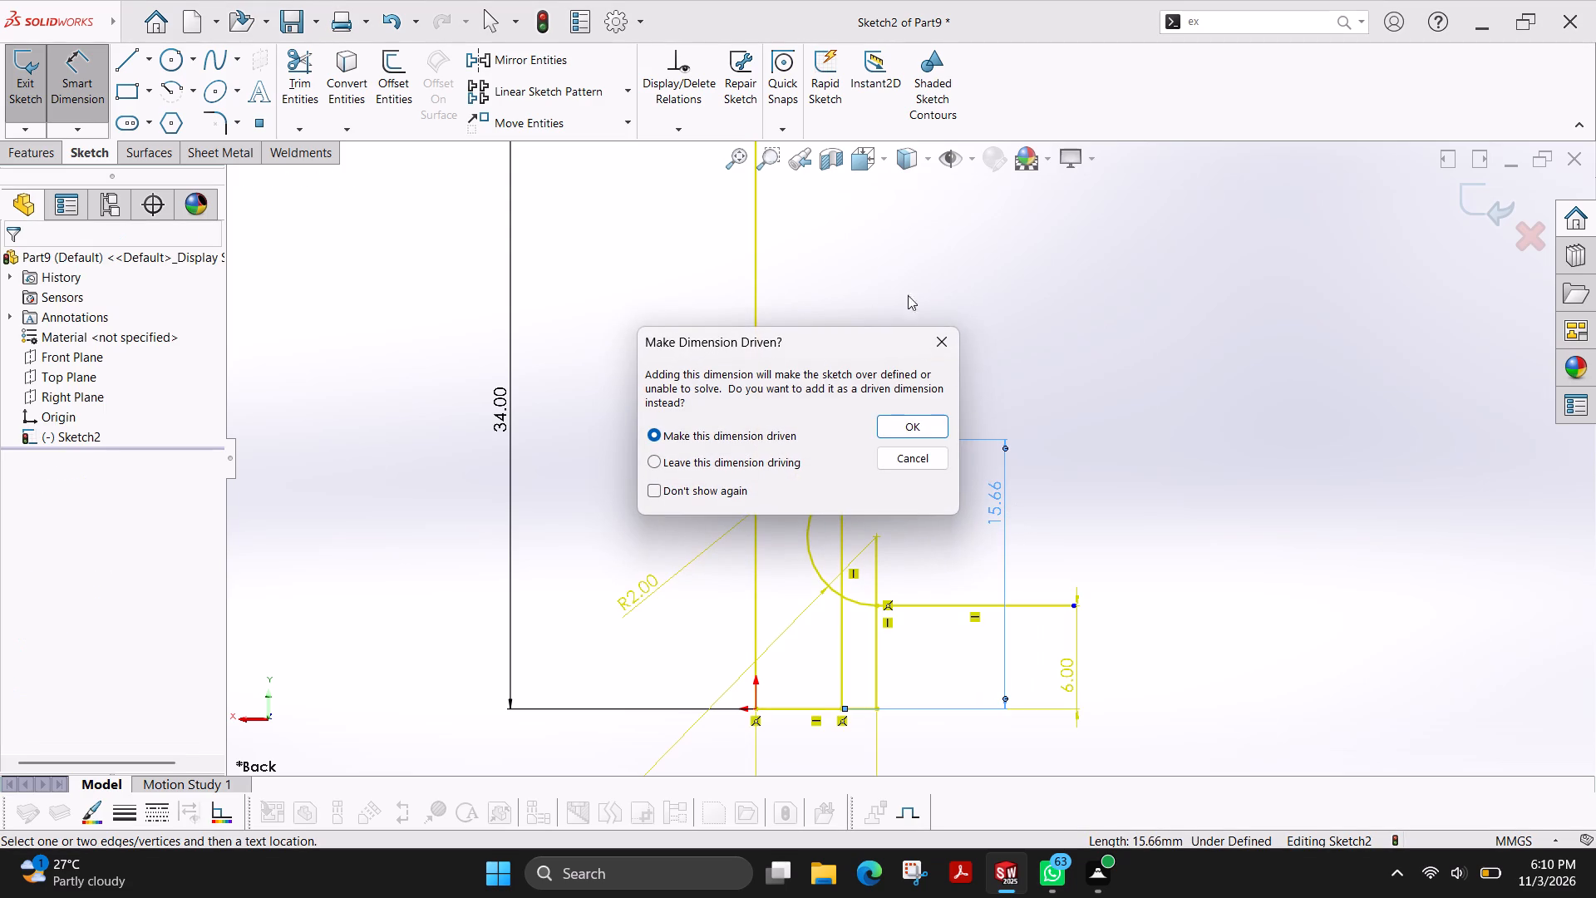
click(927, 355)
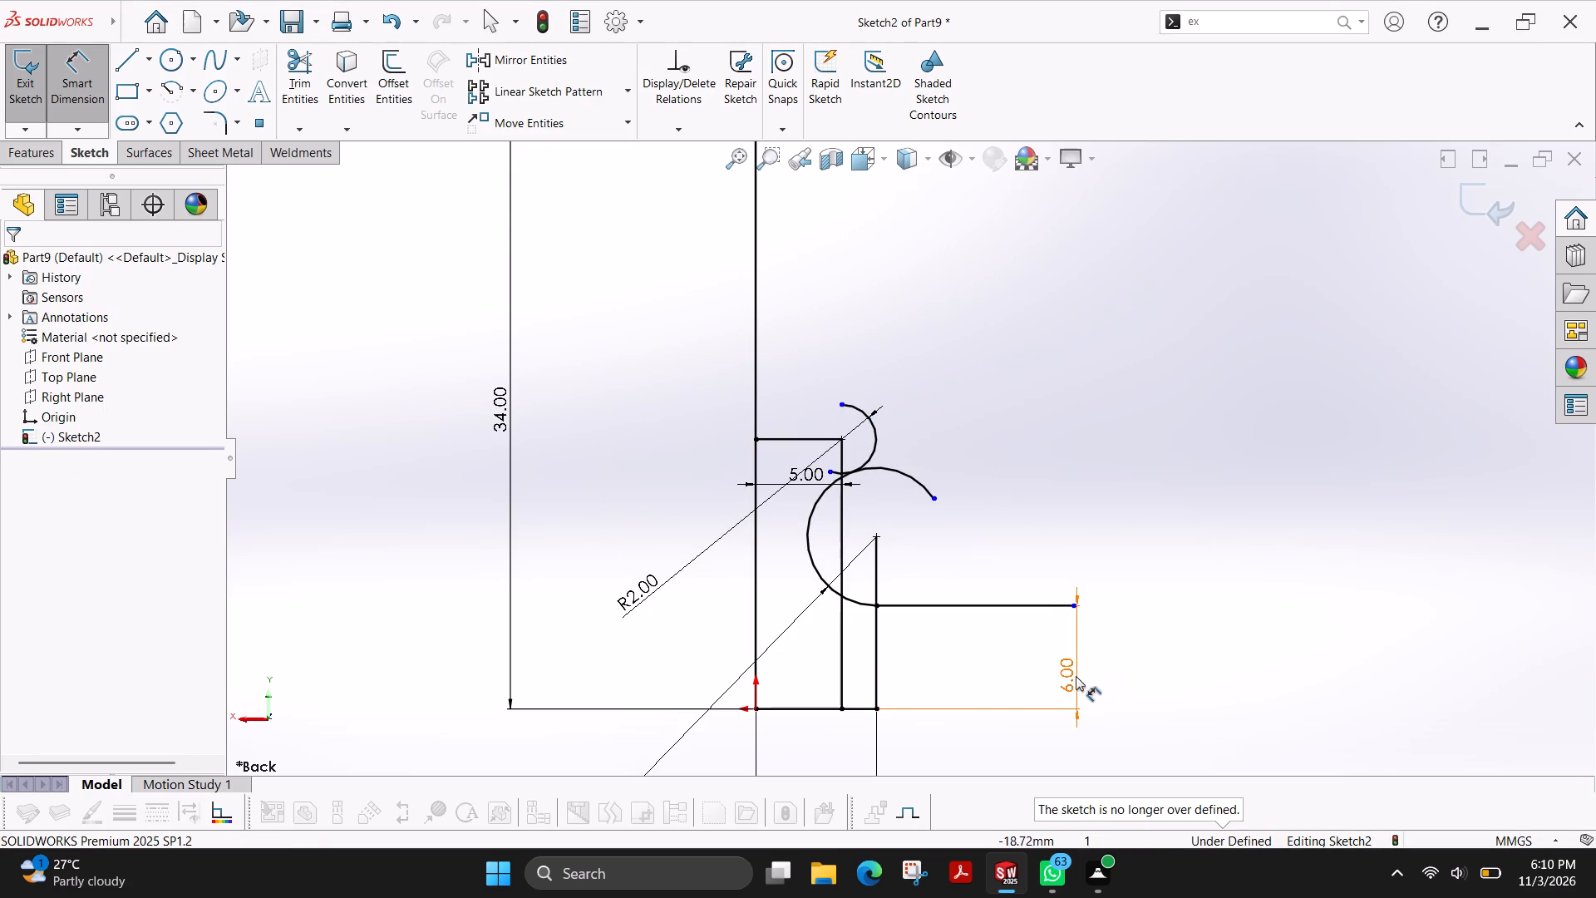
Delete the 6 mm height dimension between the base line and the horizontal line tangent to the 4 mm arc.
click(1071, 678)
key(Delete)
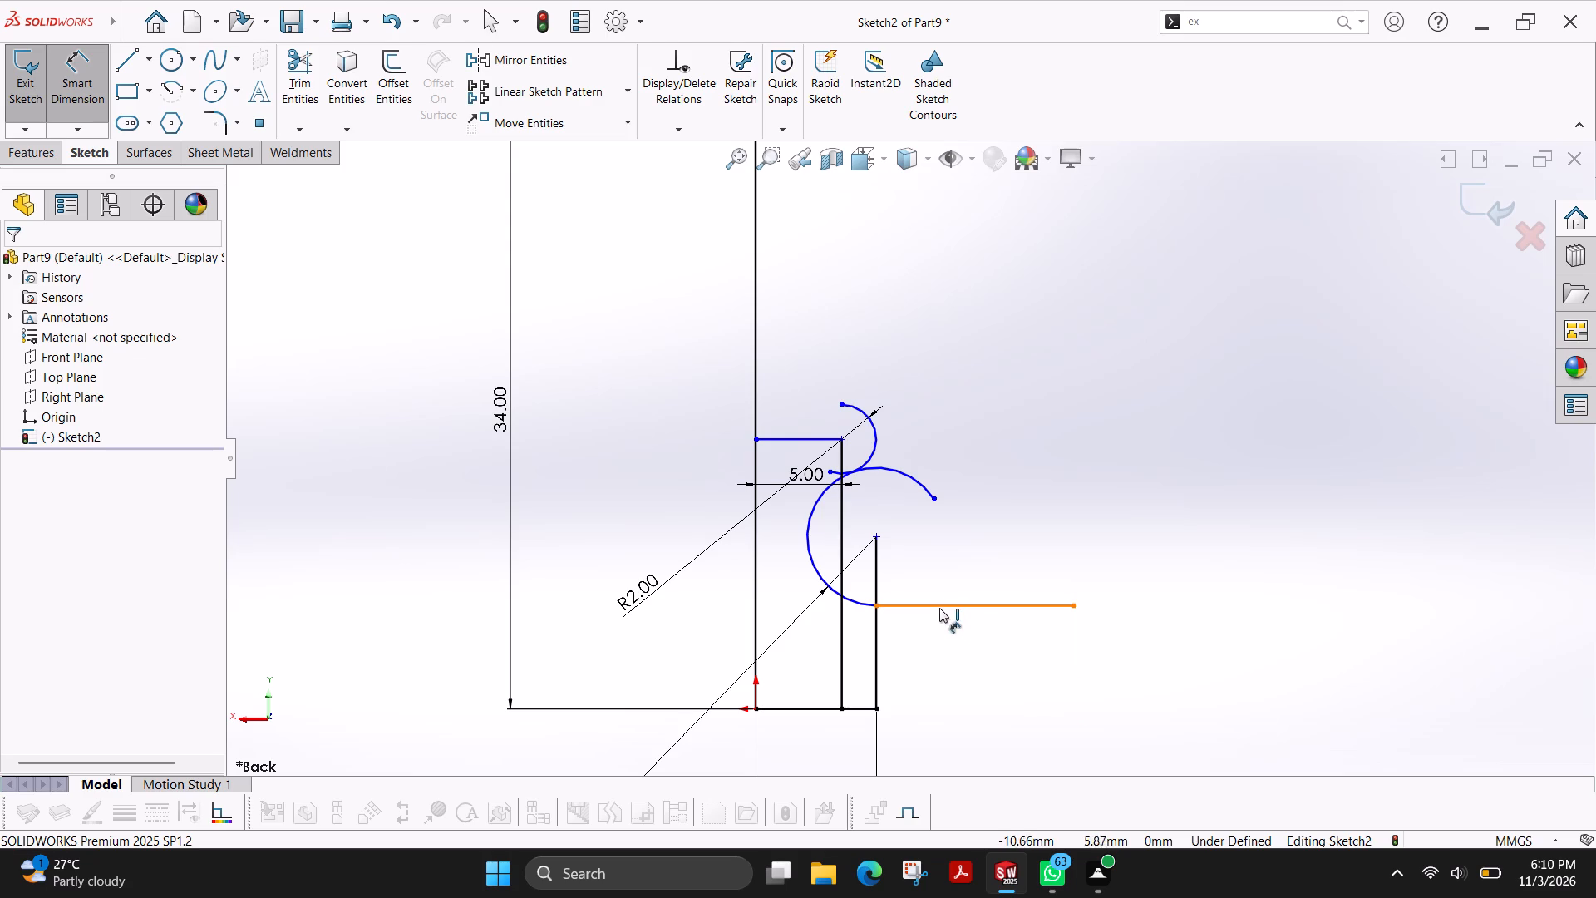
Dimension the vertical line from the 5 mm line's outer end to the base line as 10 mm.
click(841, 453)
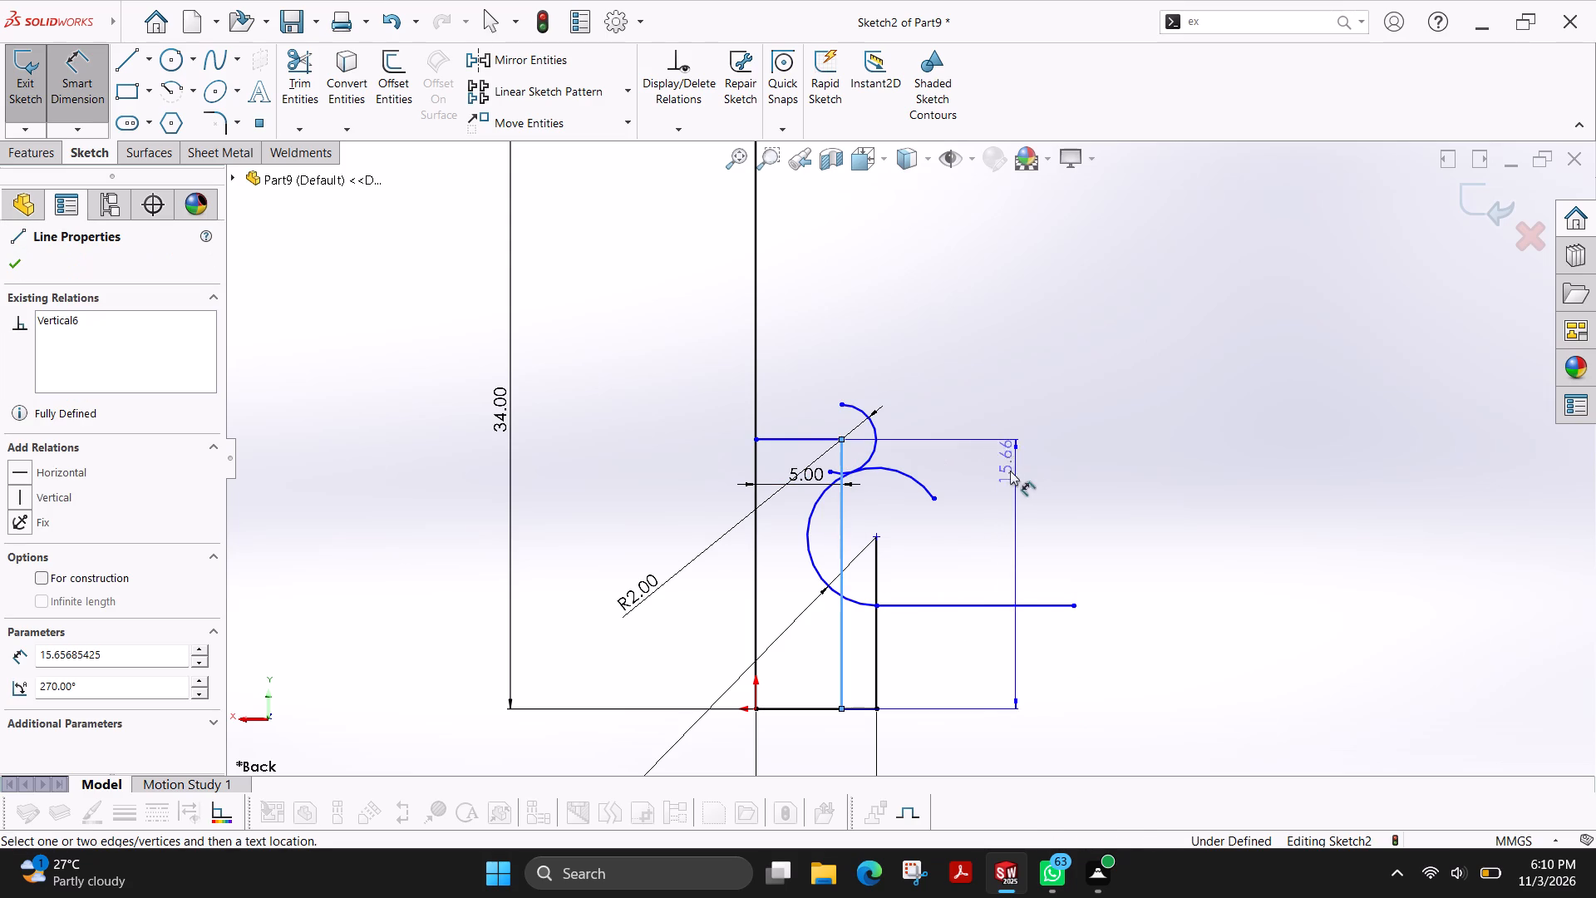
click(1057, 510)
text(10)
key(Return)
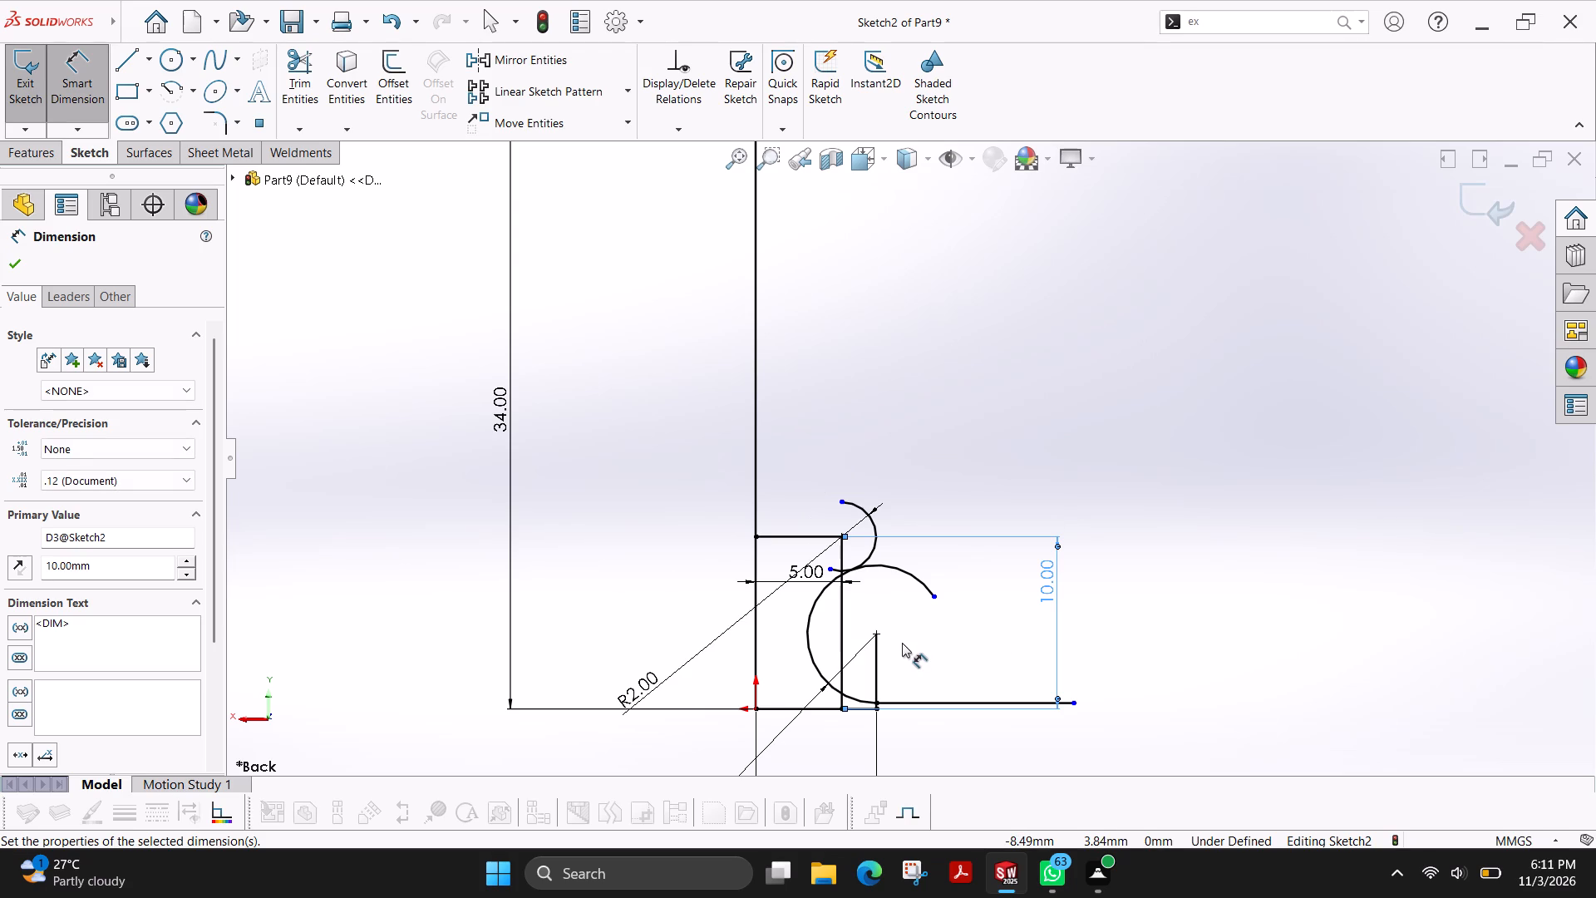
click(812, 535)
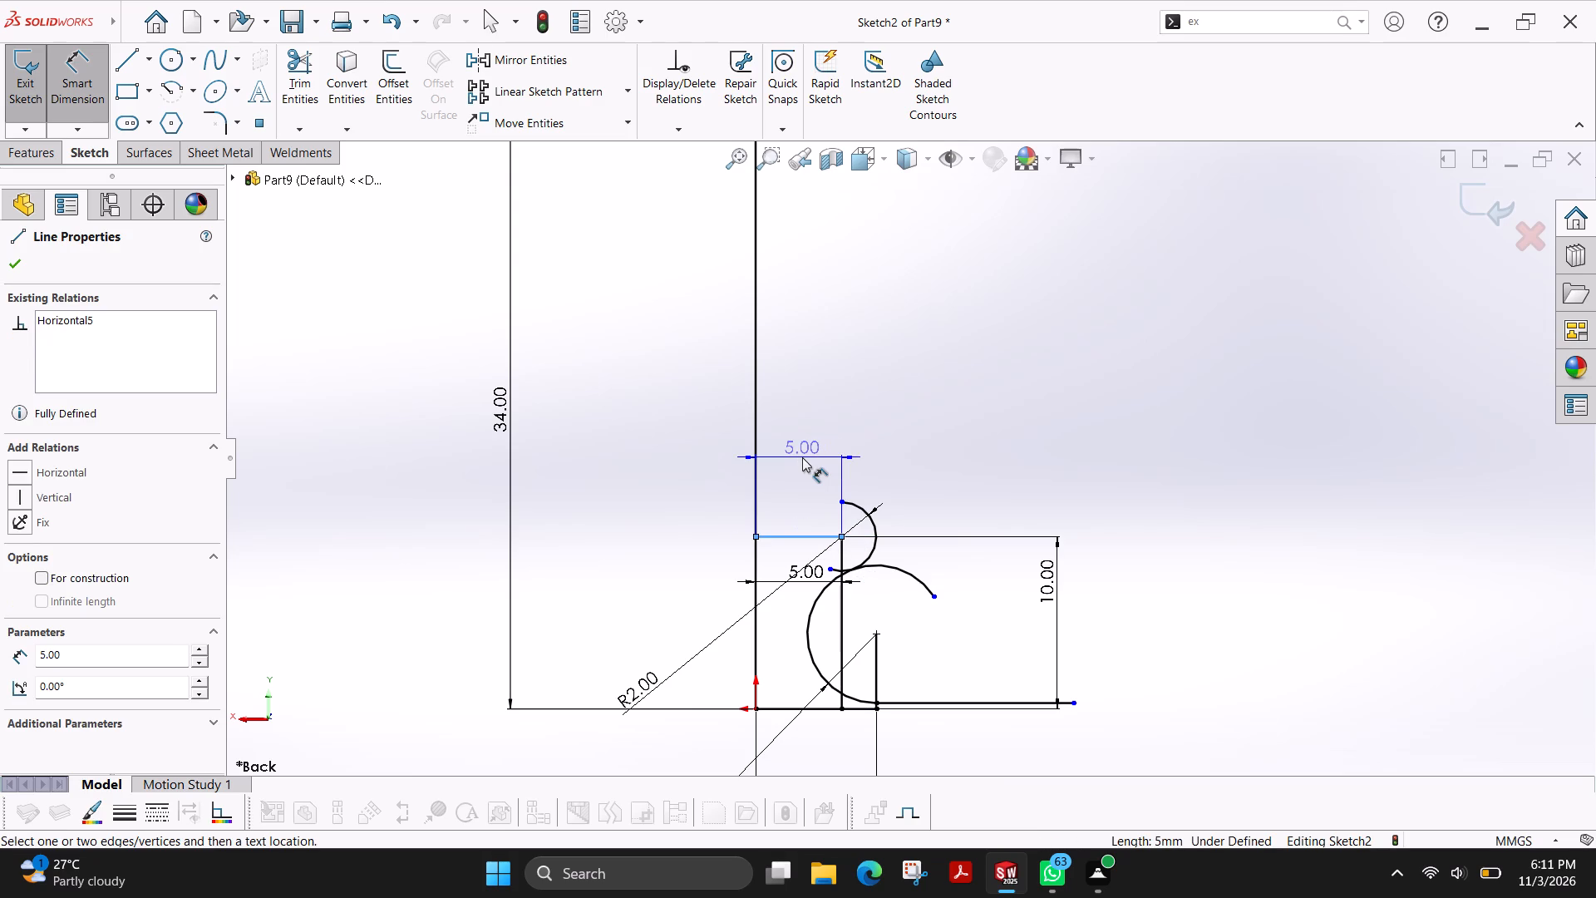
key(Escape)
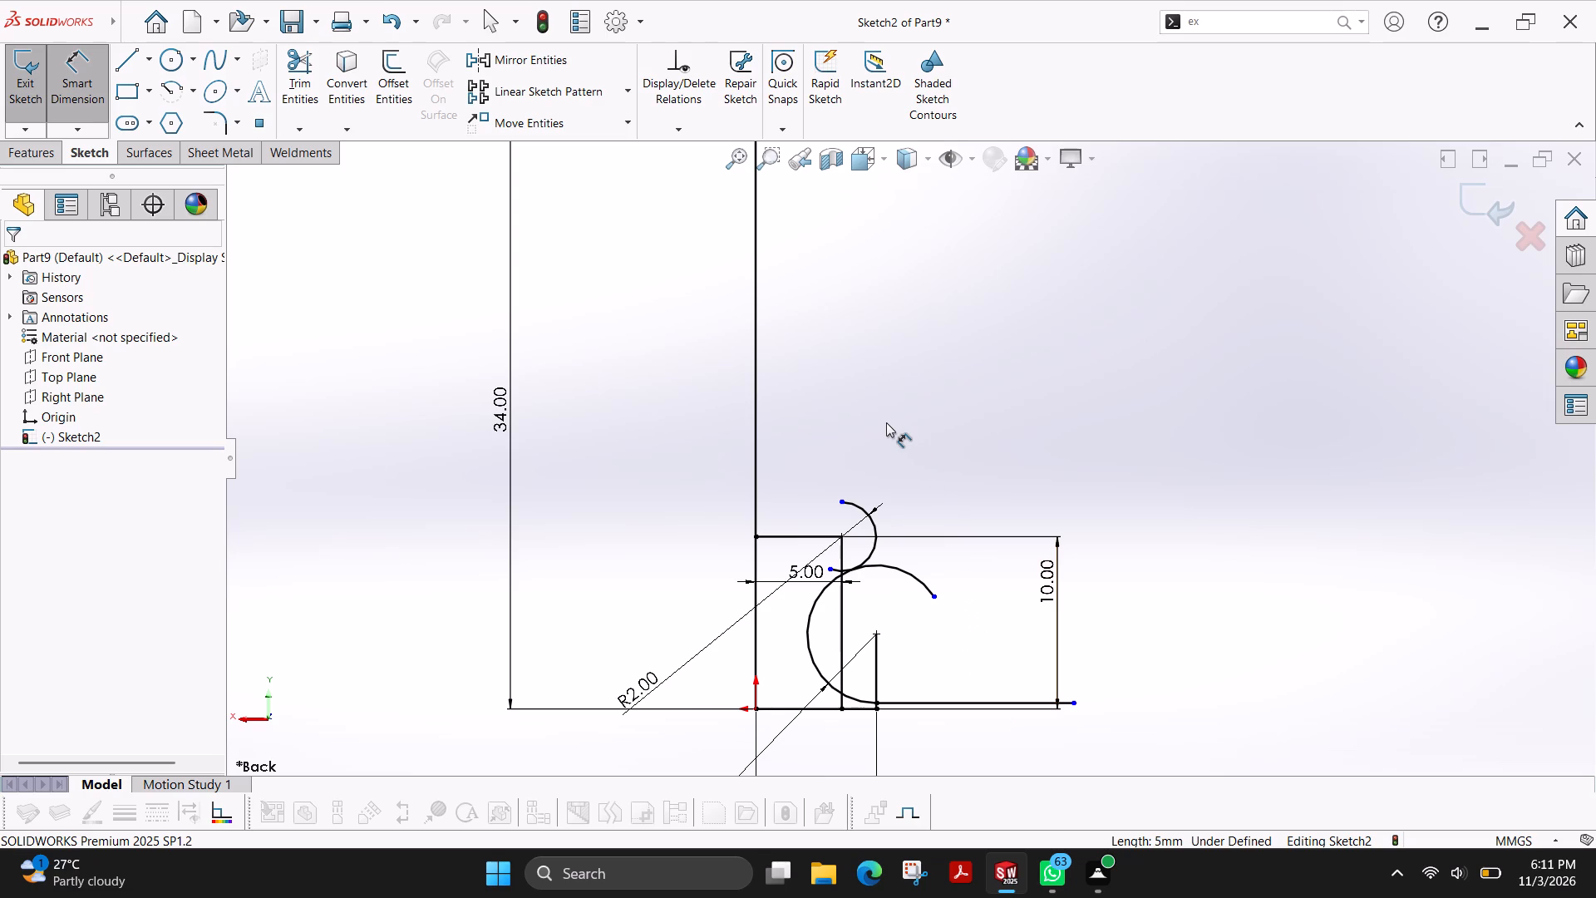
Sketch a vertical line about 24.3 mm up from the origin along the 34 mm line, continuing into a short horizontal line outward.
scroll(824, 341, up, 1)
click(116, 71)
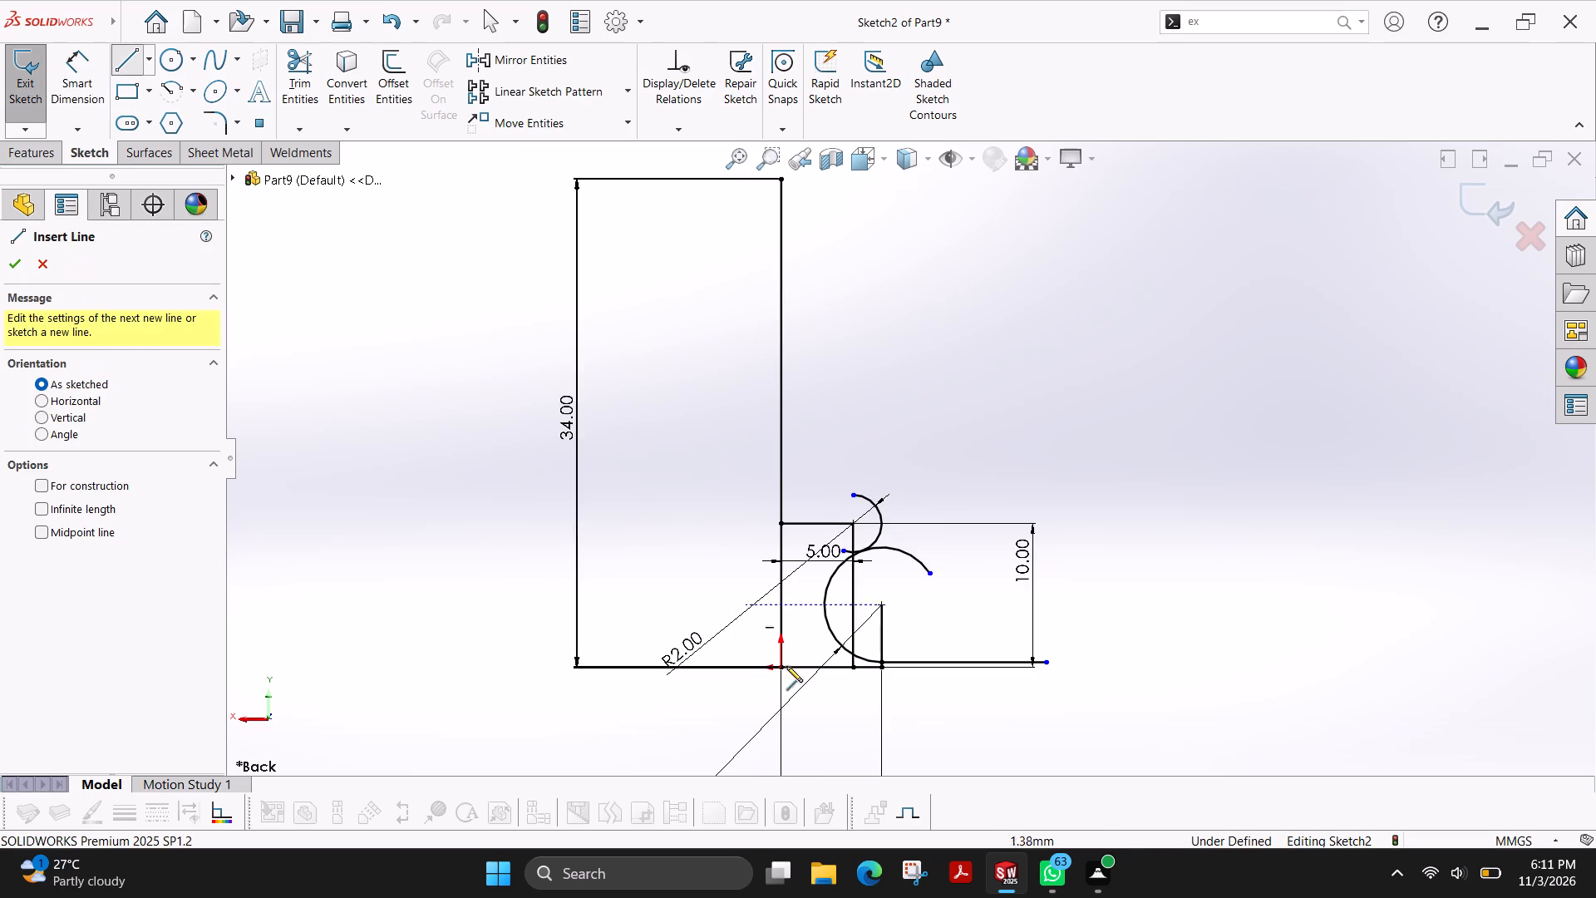
click(779, 667)
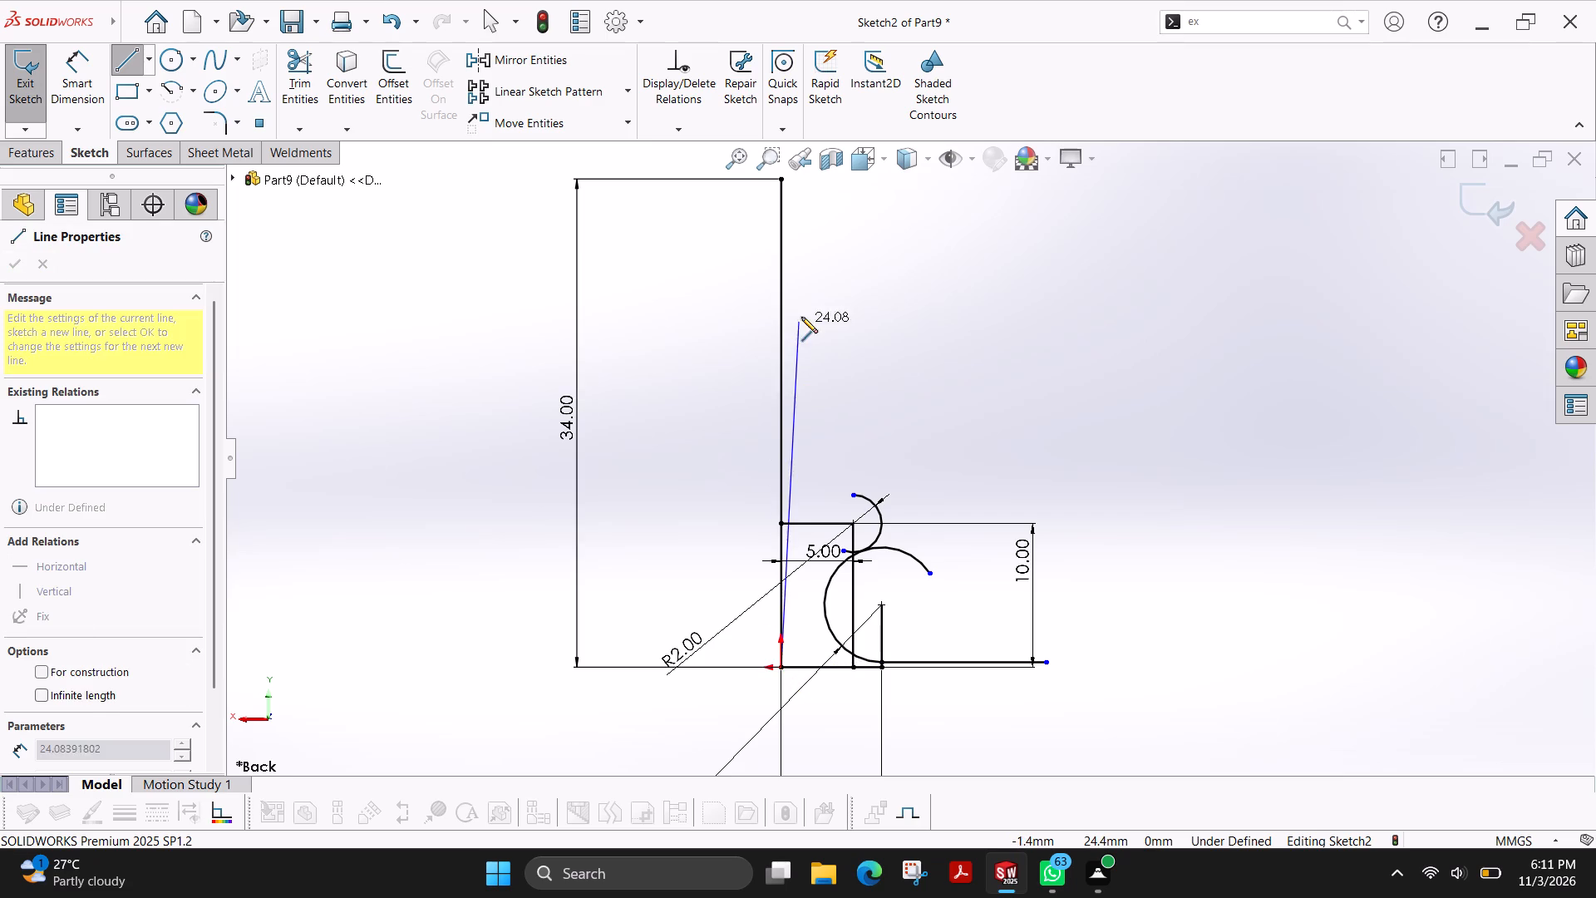
click(781, 318)
click(869, 318)
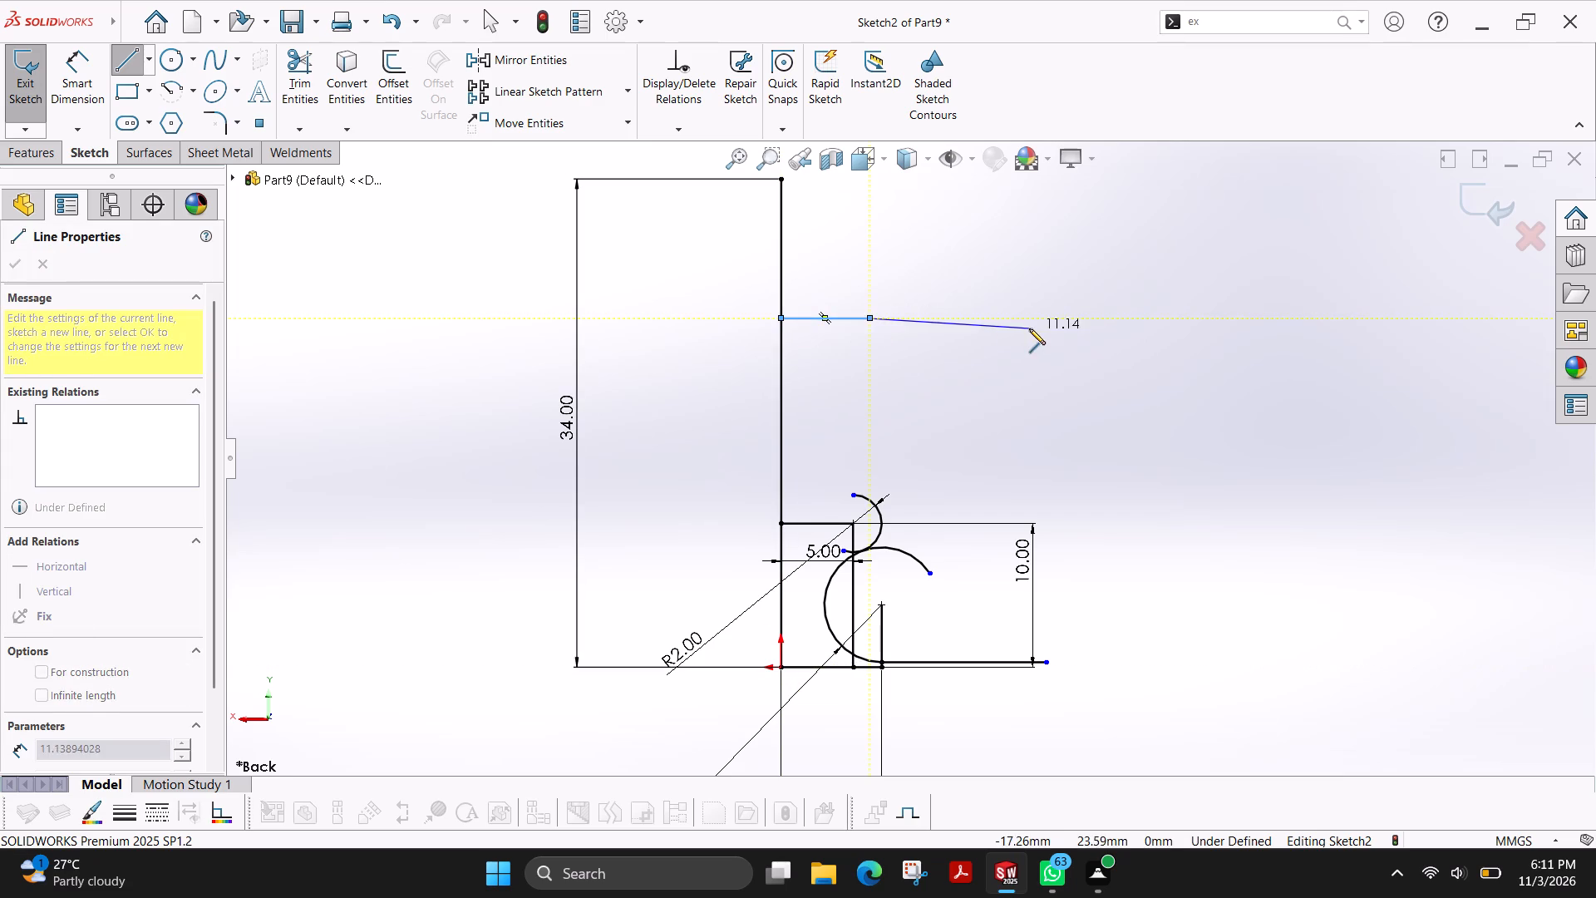
key(Escape)
Dimension the new horizontal line's height above the base line as 24 mm.
click(67, 71)
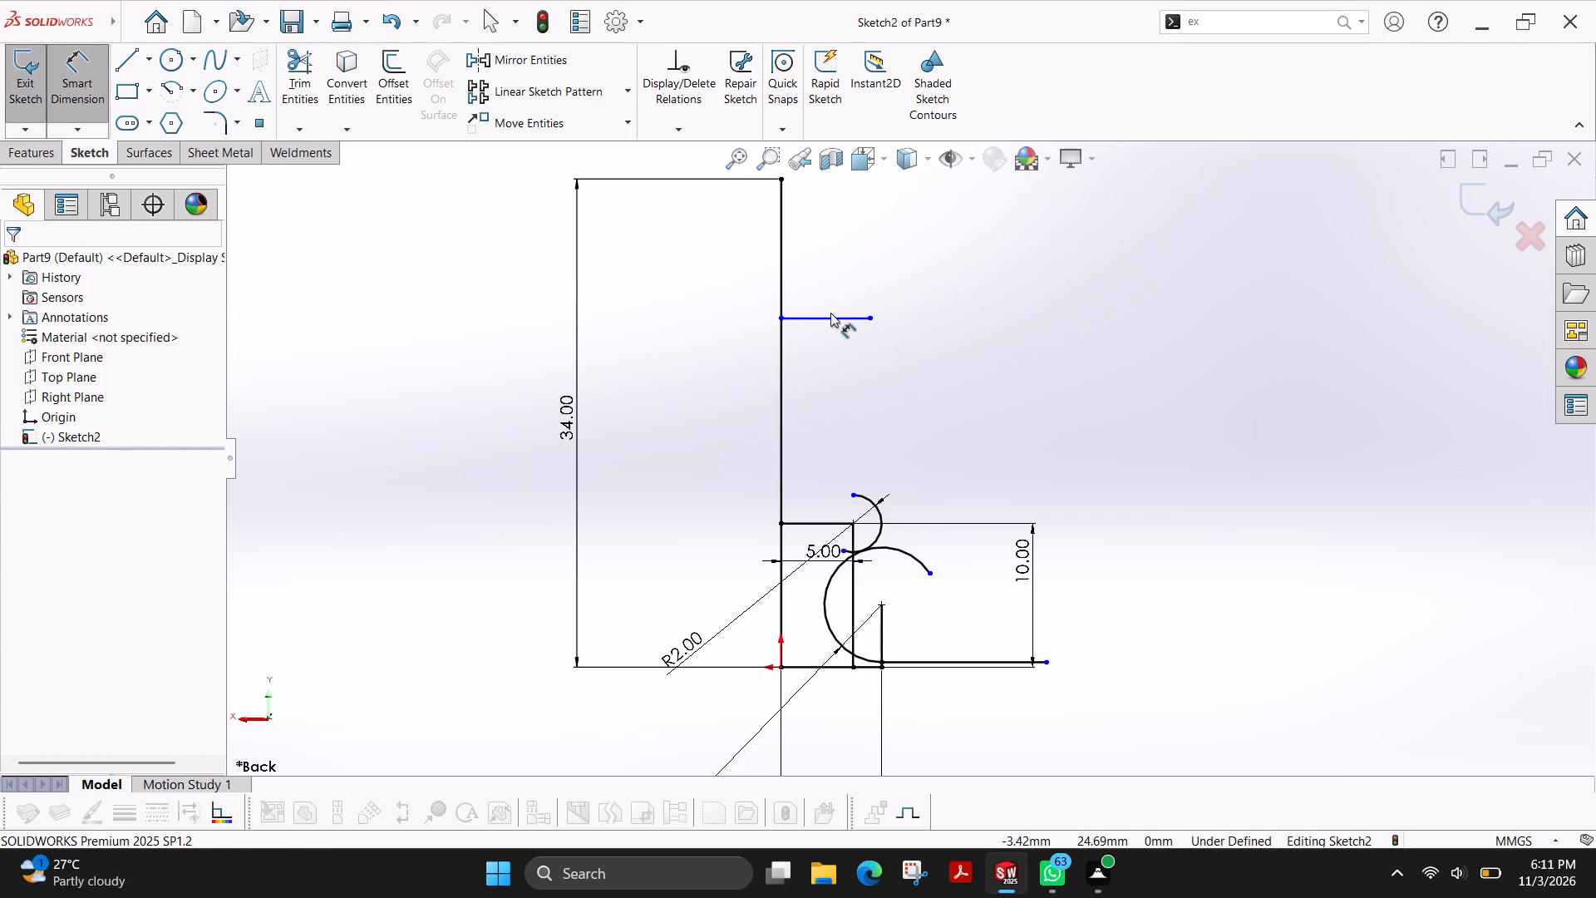
click(826, 315)
click(817, 669)
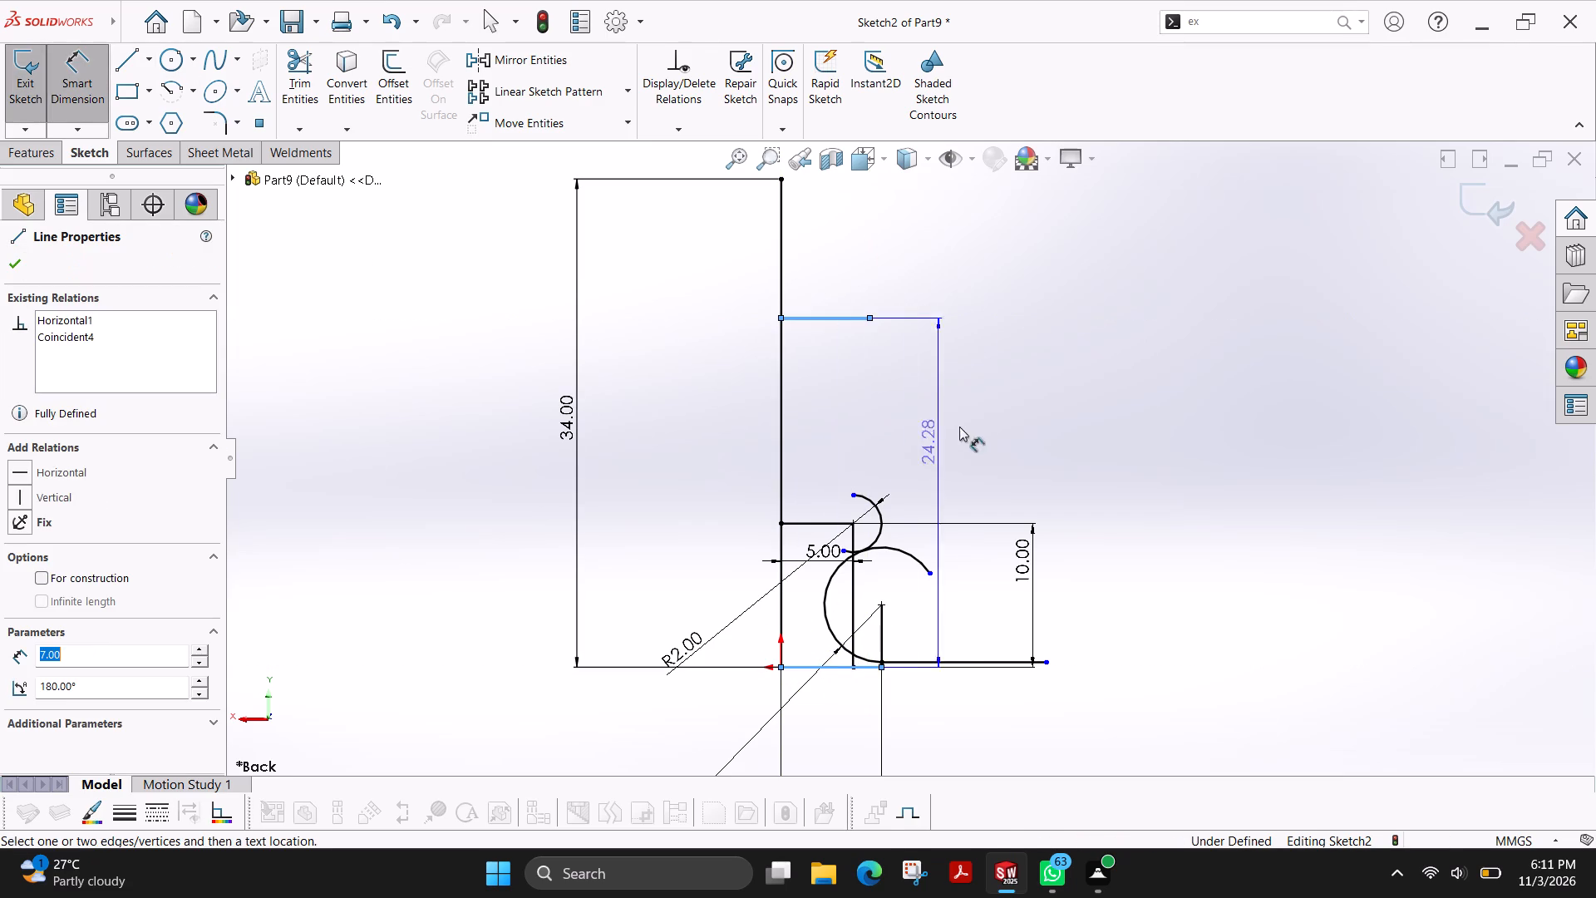
click(713, 433)
text(24)
key(Return)
Sketch a 10 mm radius, 180° centre-point arc centred on the 24 mm high line's inner end, starting at the 34 mm line's top endpoint.
scroll(813, 188, up, 2)
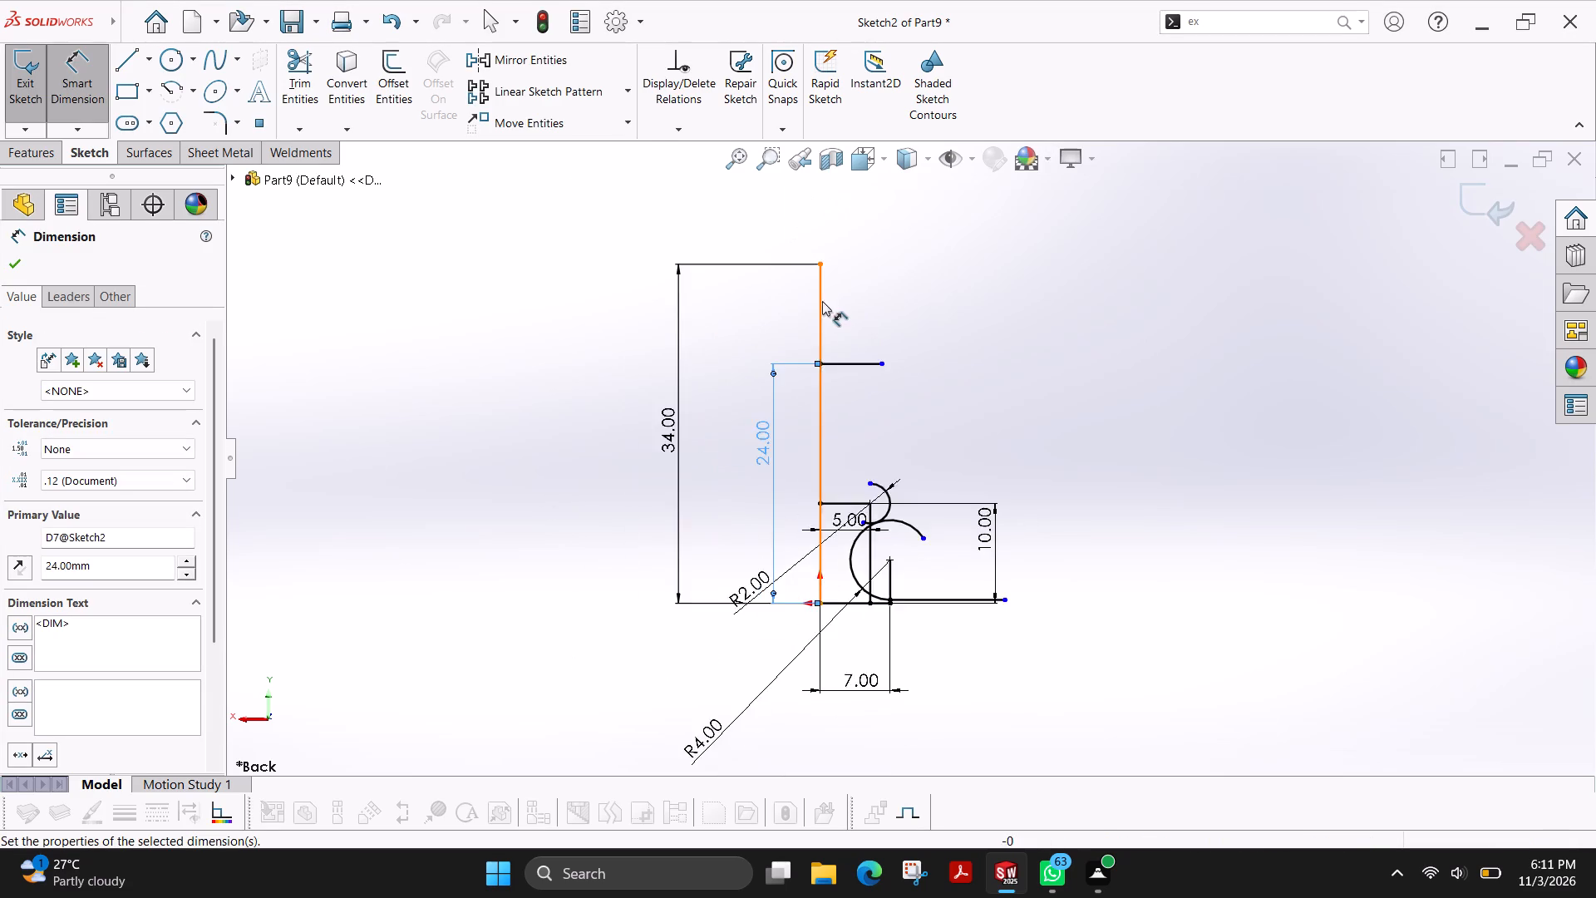
scroll(821, 301, down, 1)
click(178, 90)
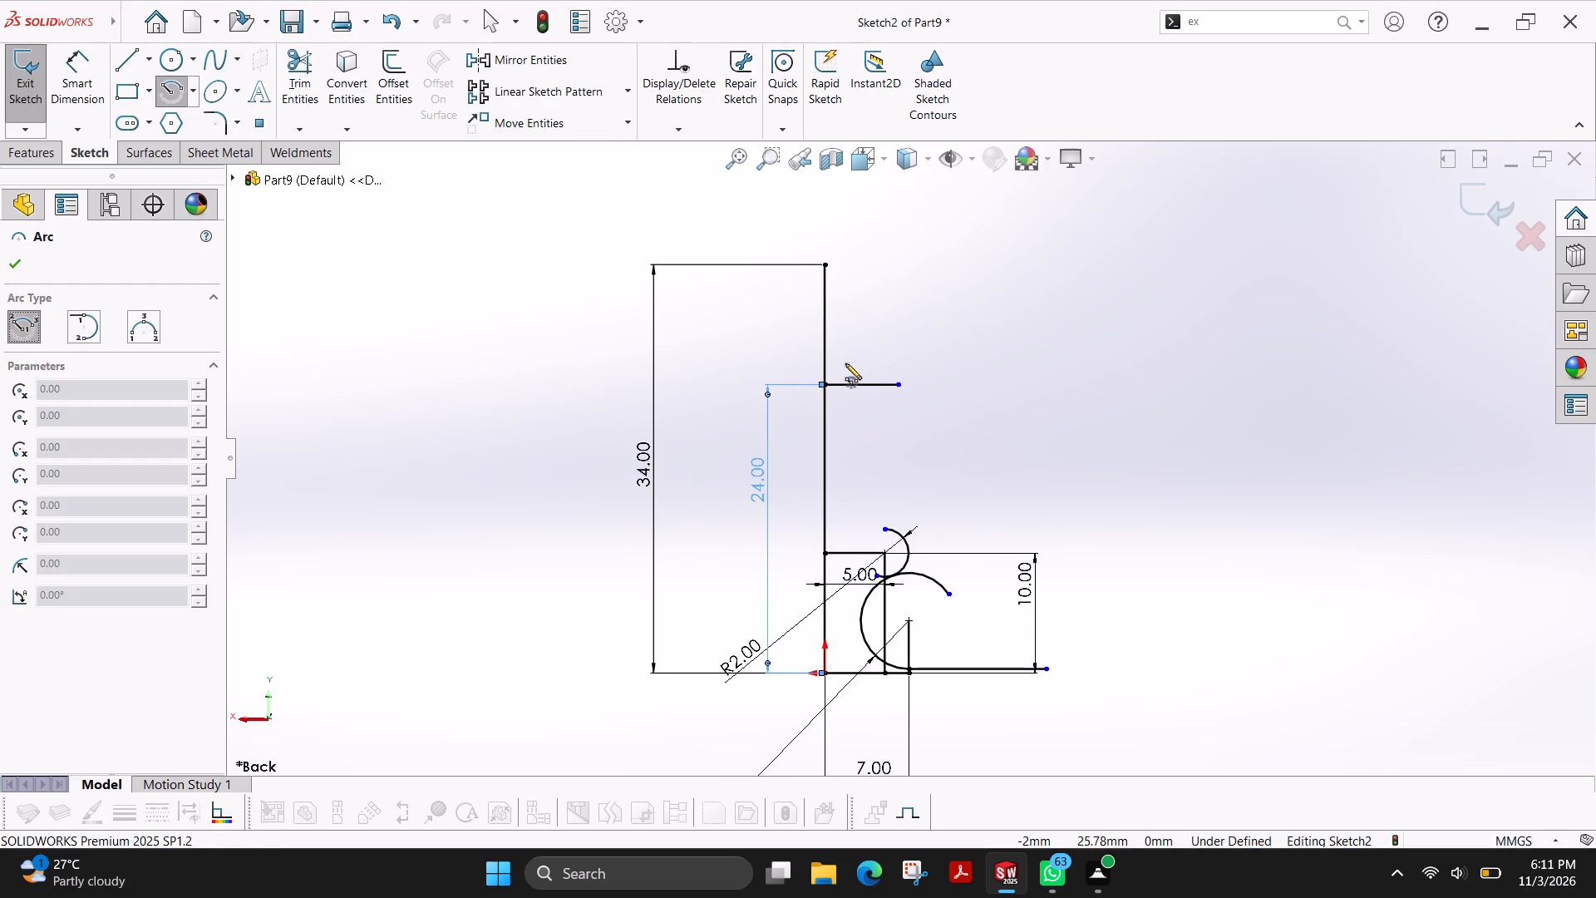
click(823, 383)
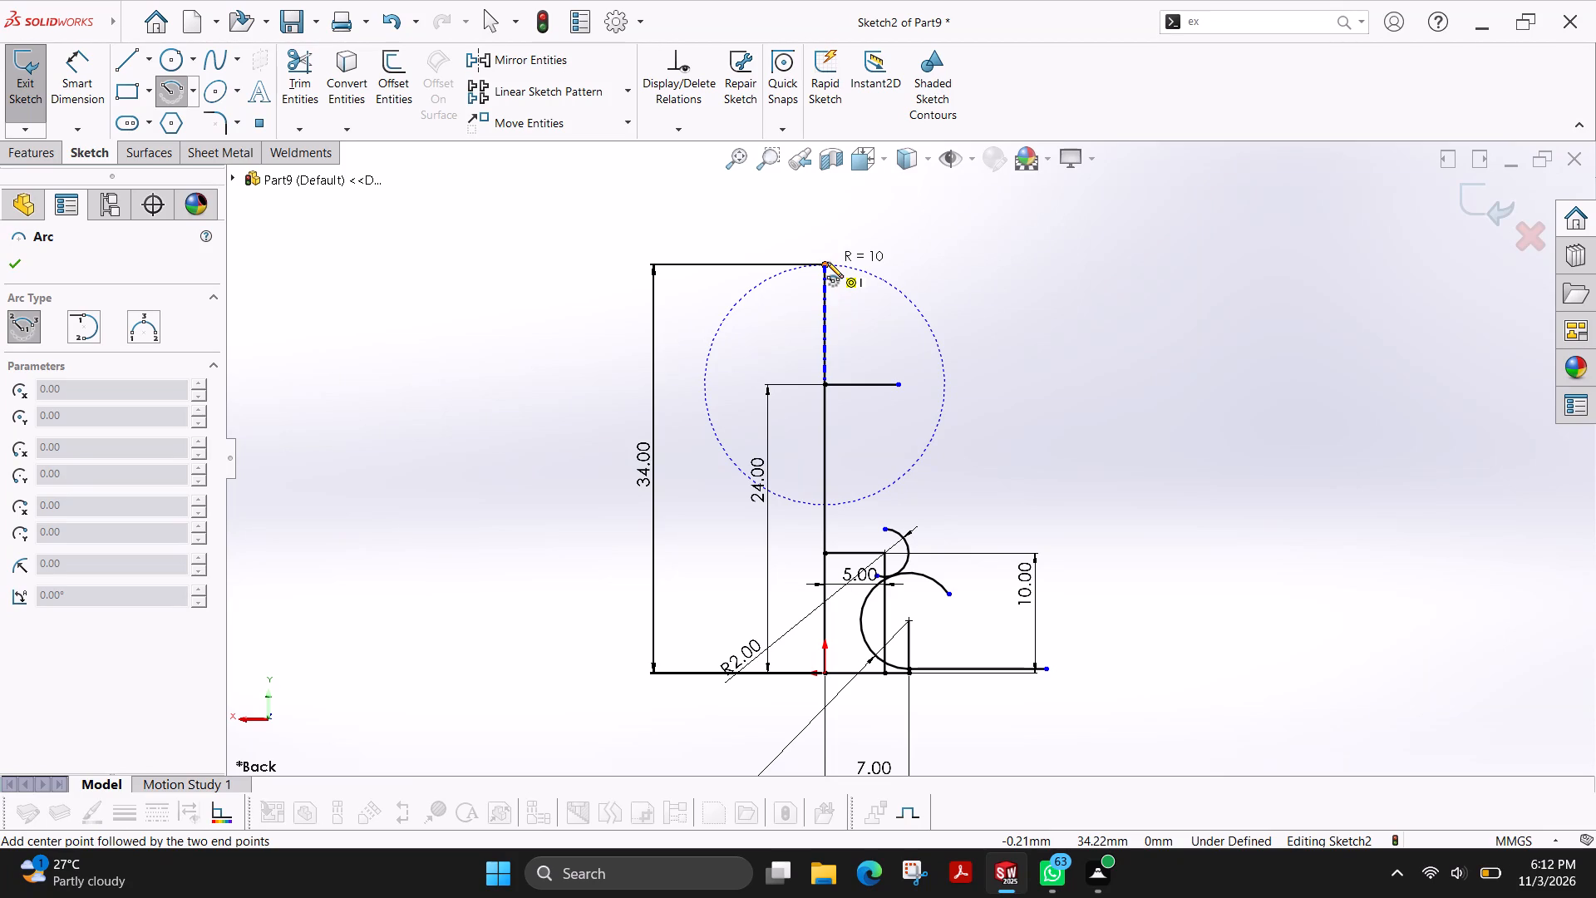
click(827, 262)
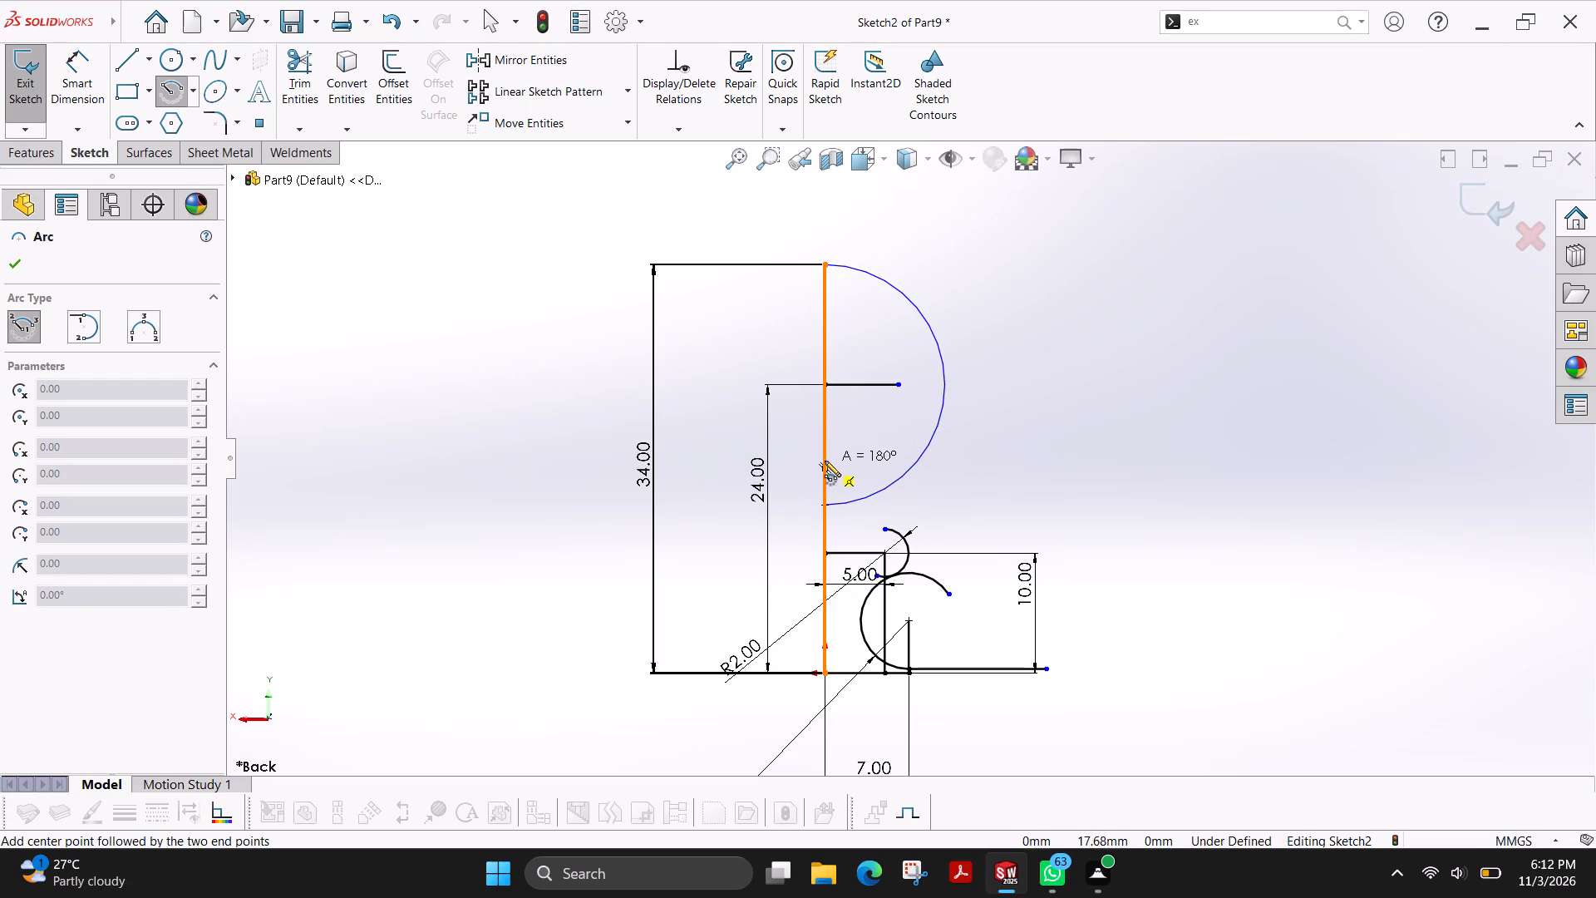
click(825, 502)
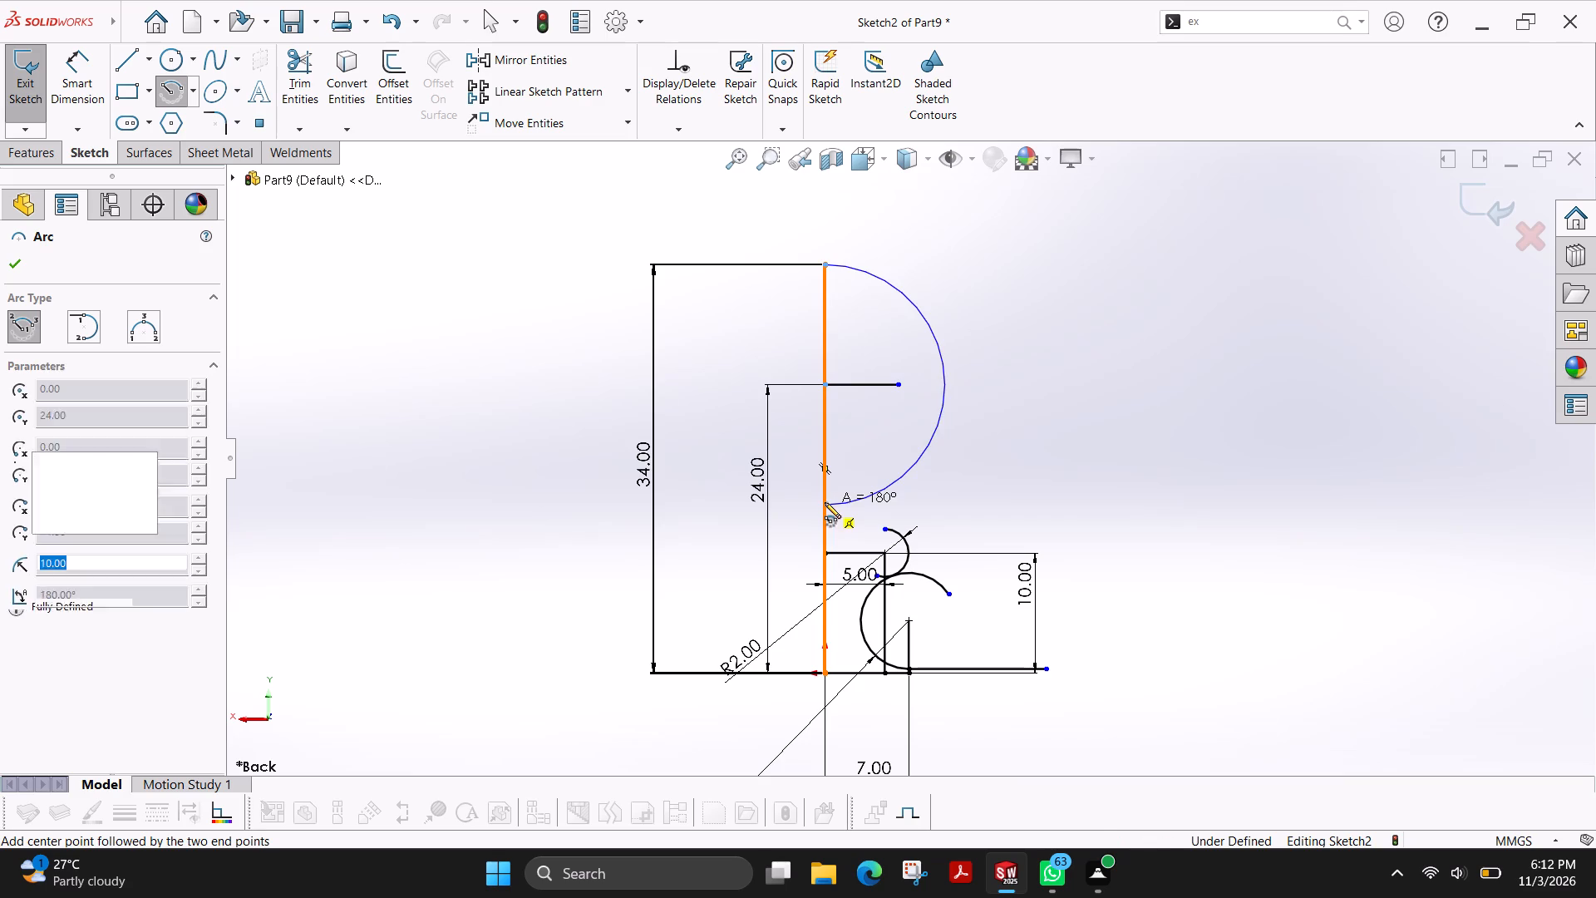
key(Escape)
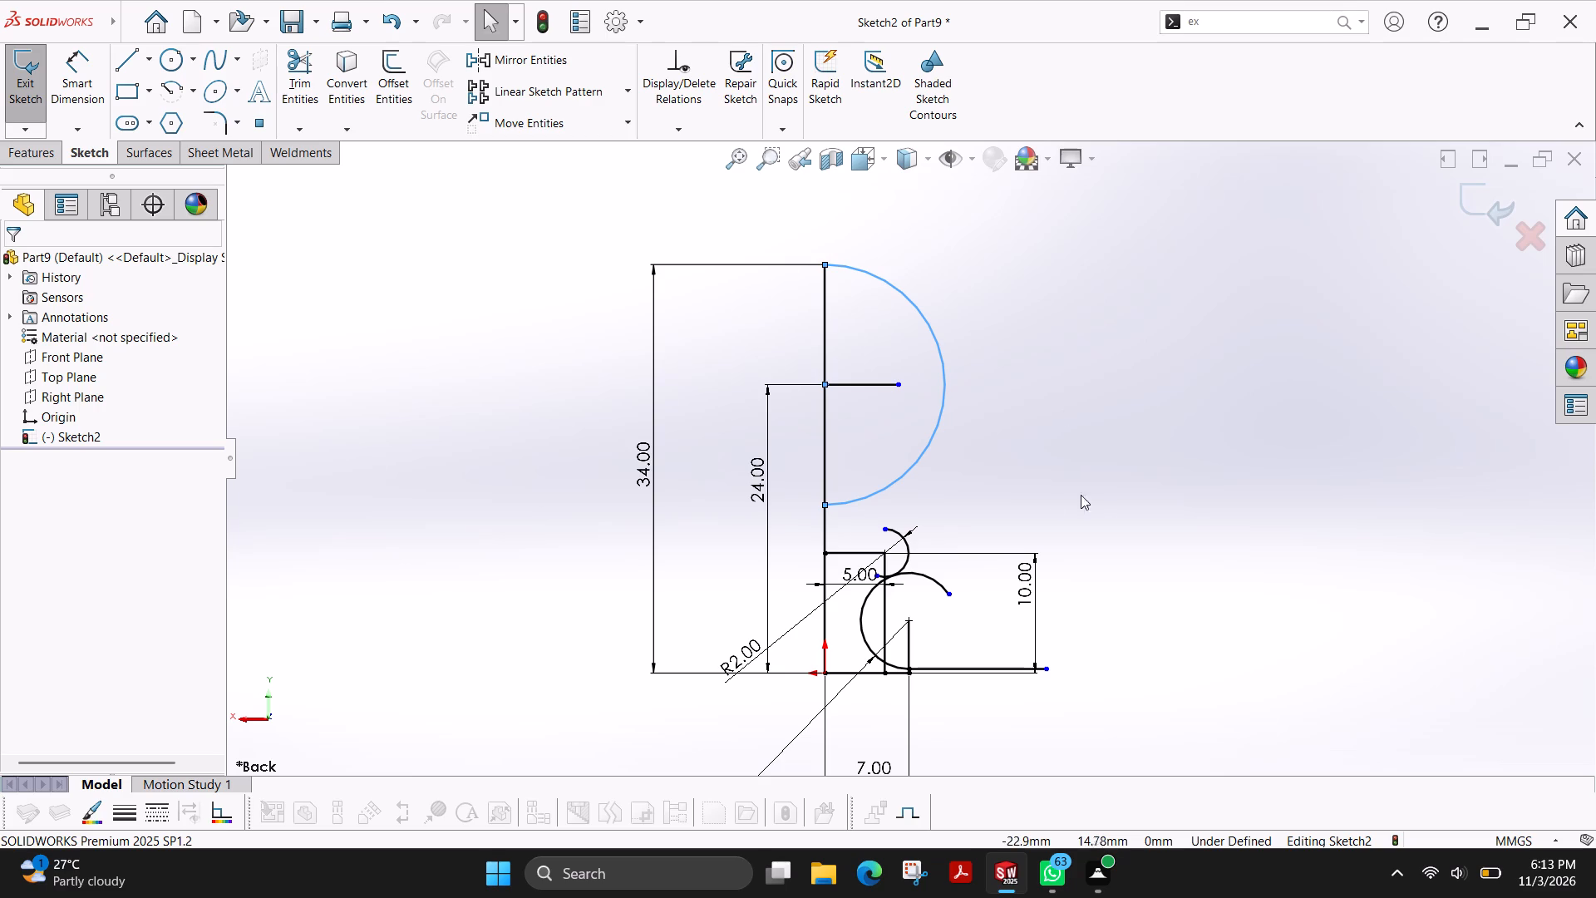
Sketch a detached centre-point arc of about 2.63 mm radius, sweeping about 293°, in the empty area beyond the large arc.
scroll(938, 516, down, 1)
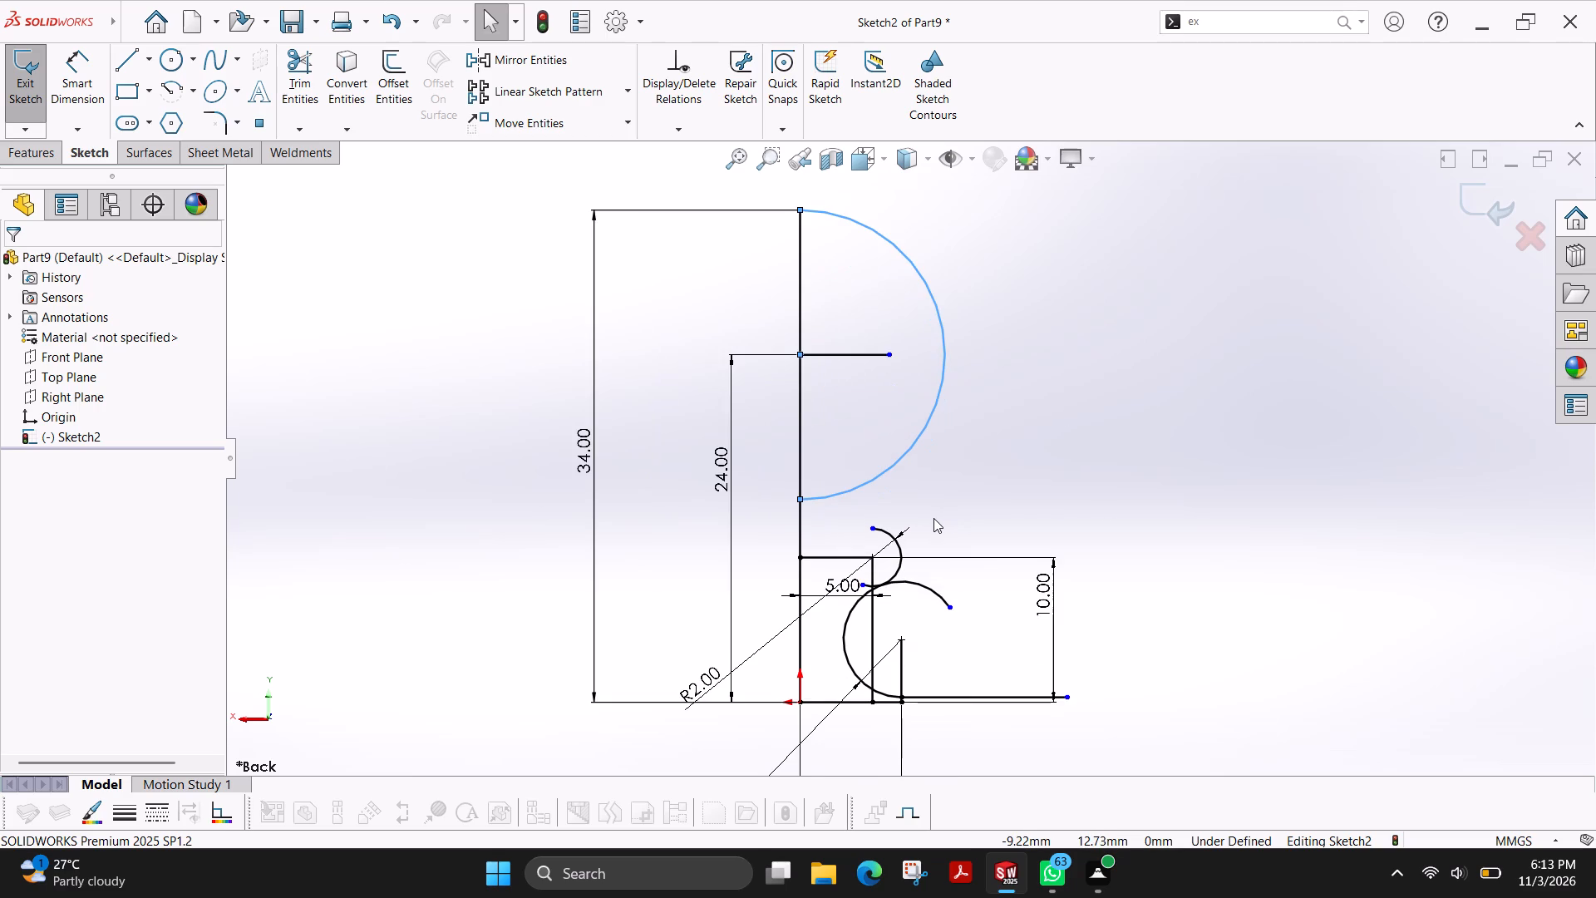
scroll(933, 518, down, 3)
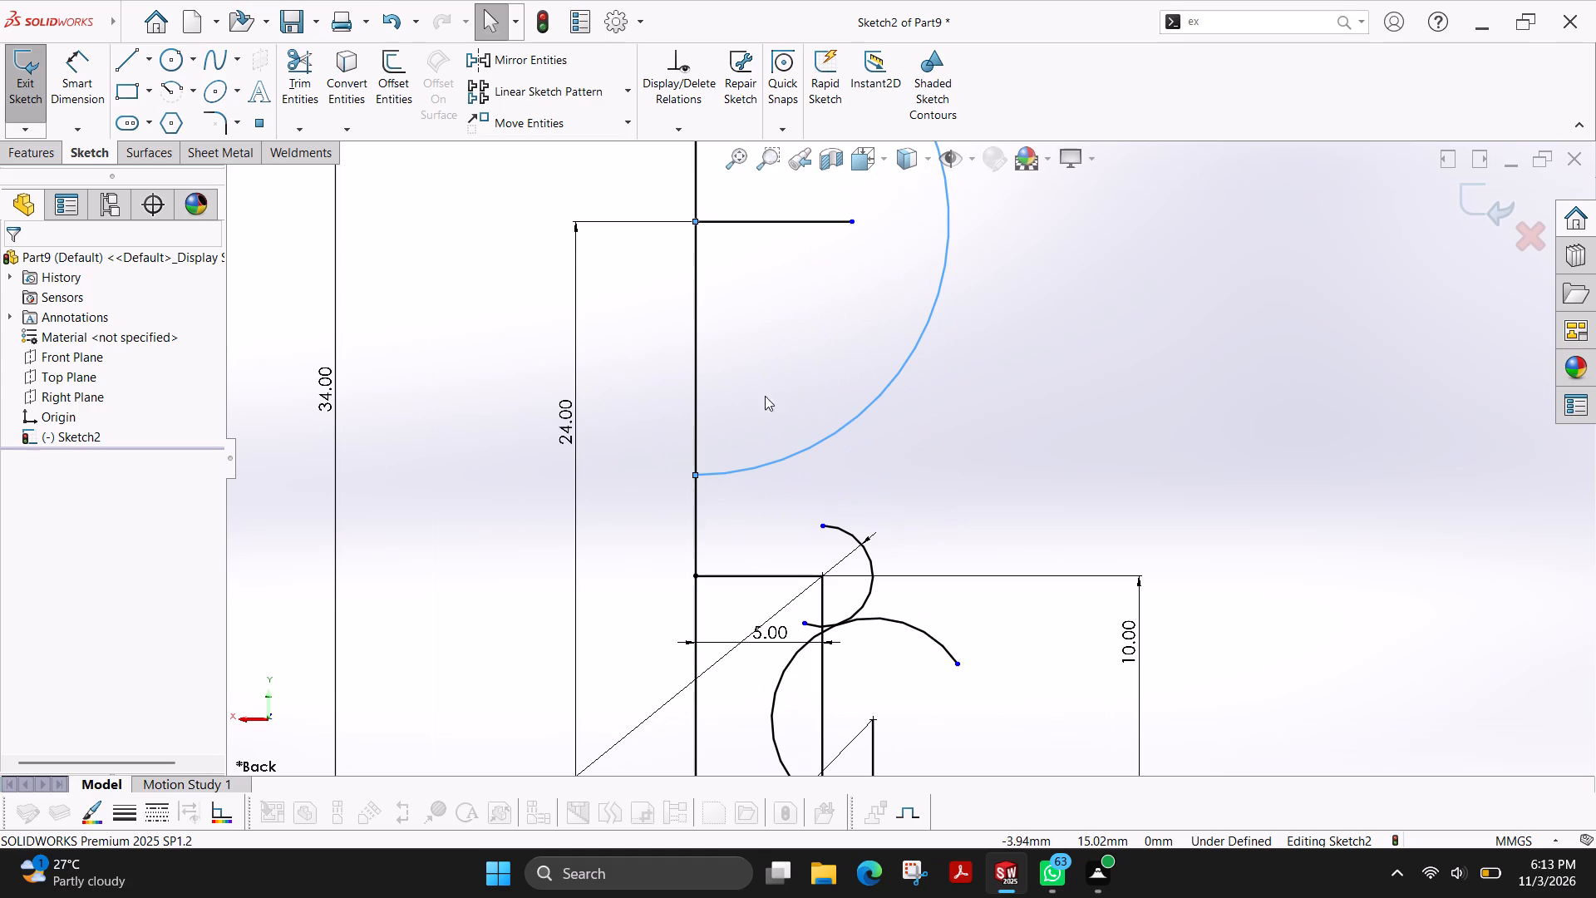
click(172, 66)
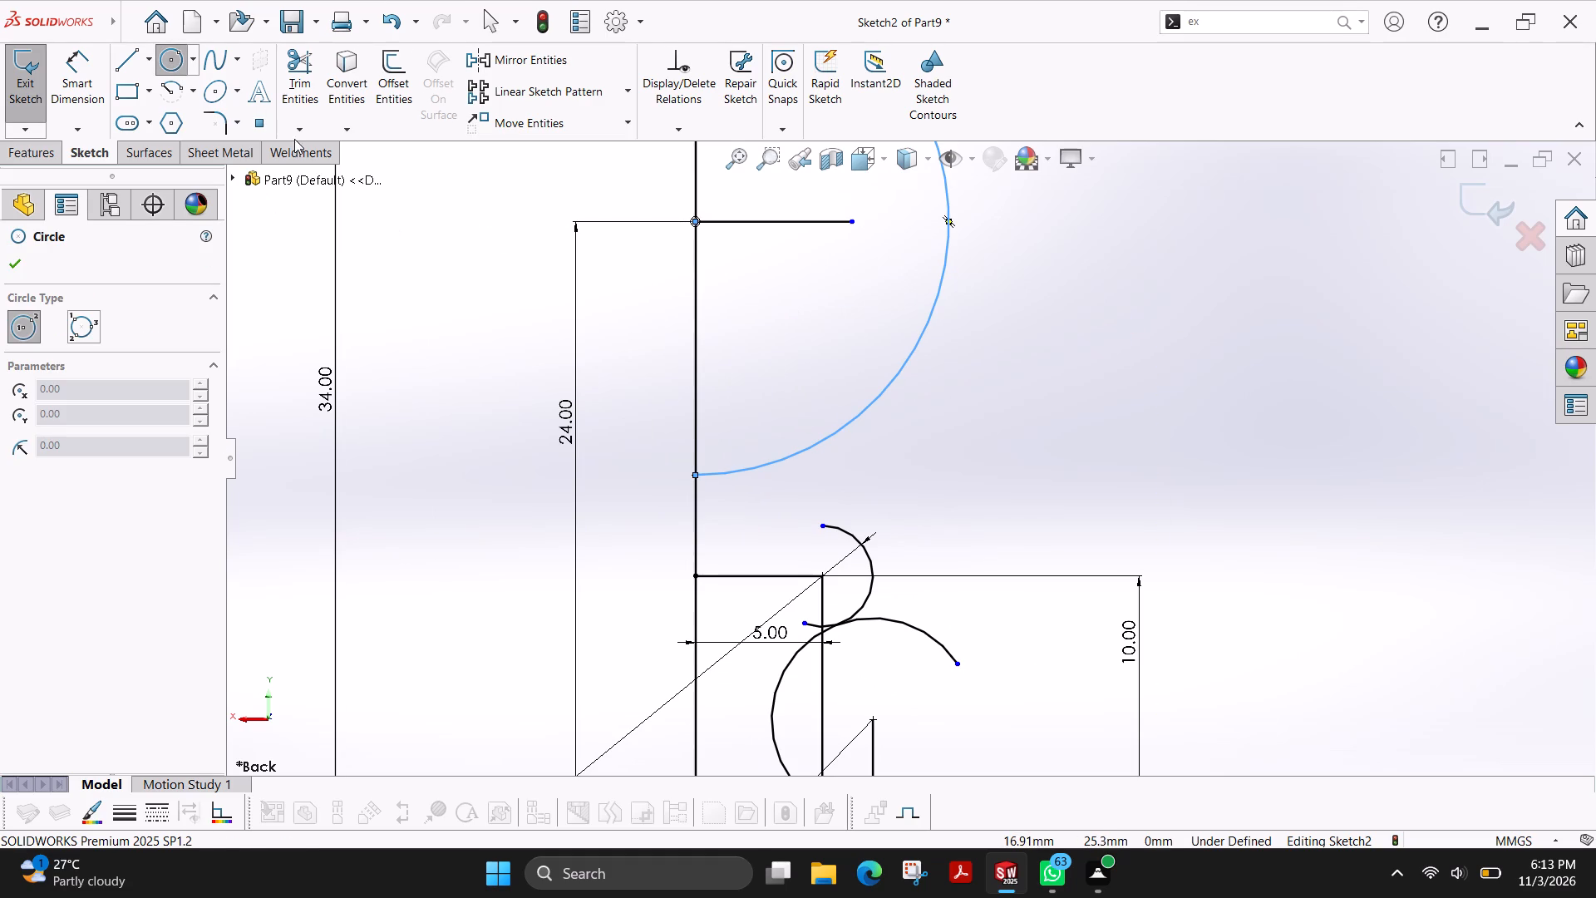
click(165, 90)
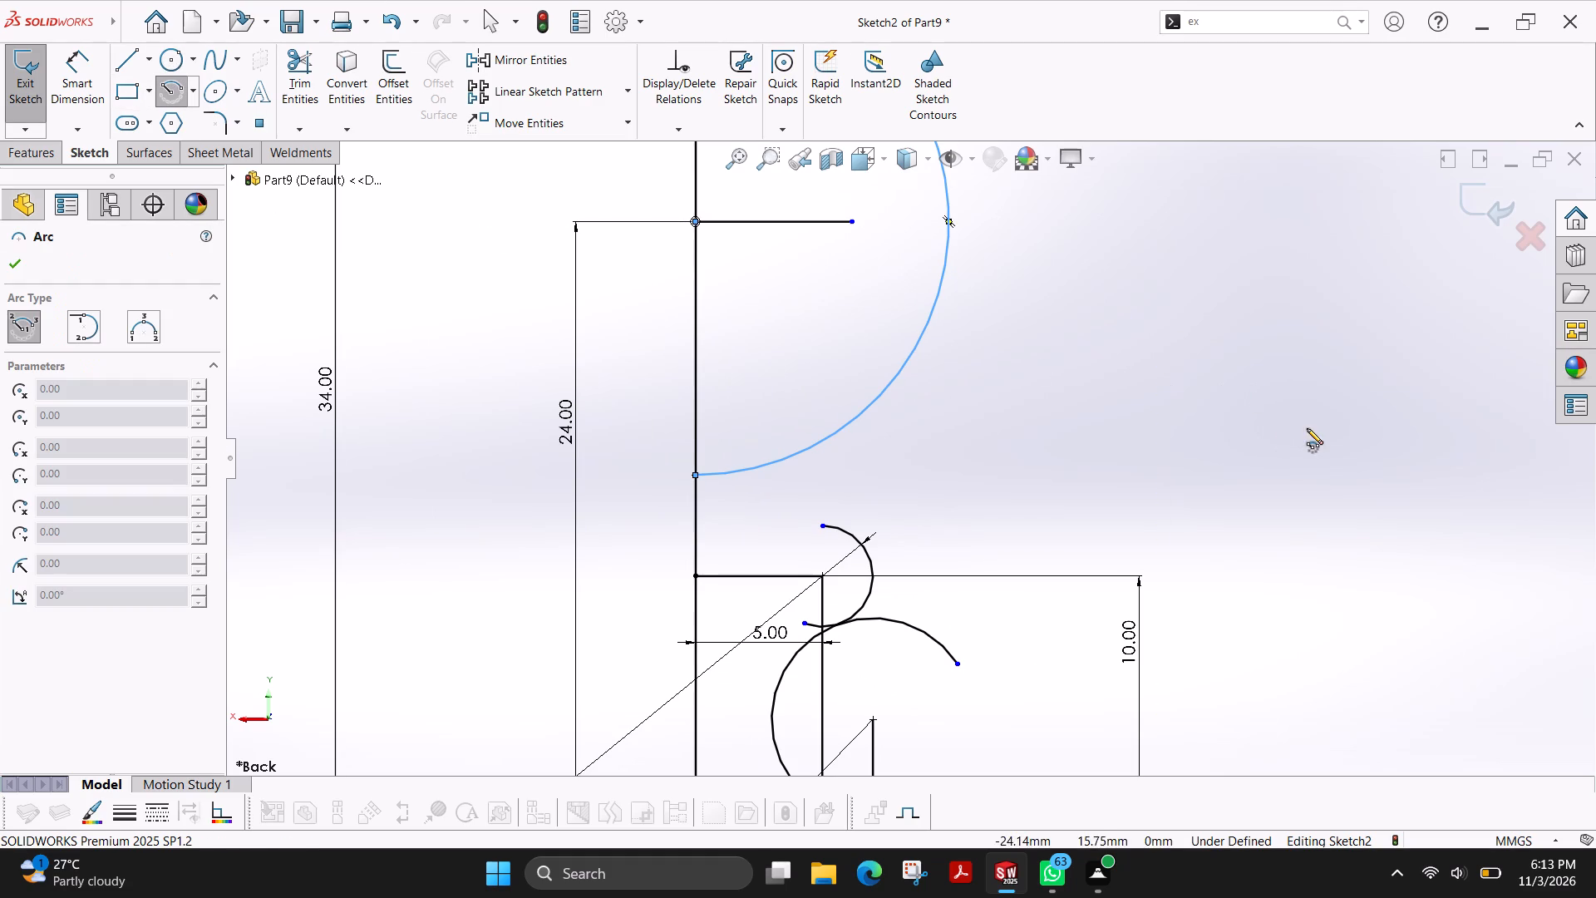
click(1300, 417)
click(1299, 351)
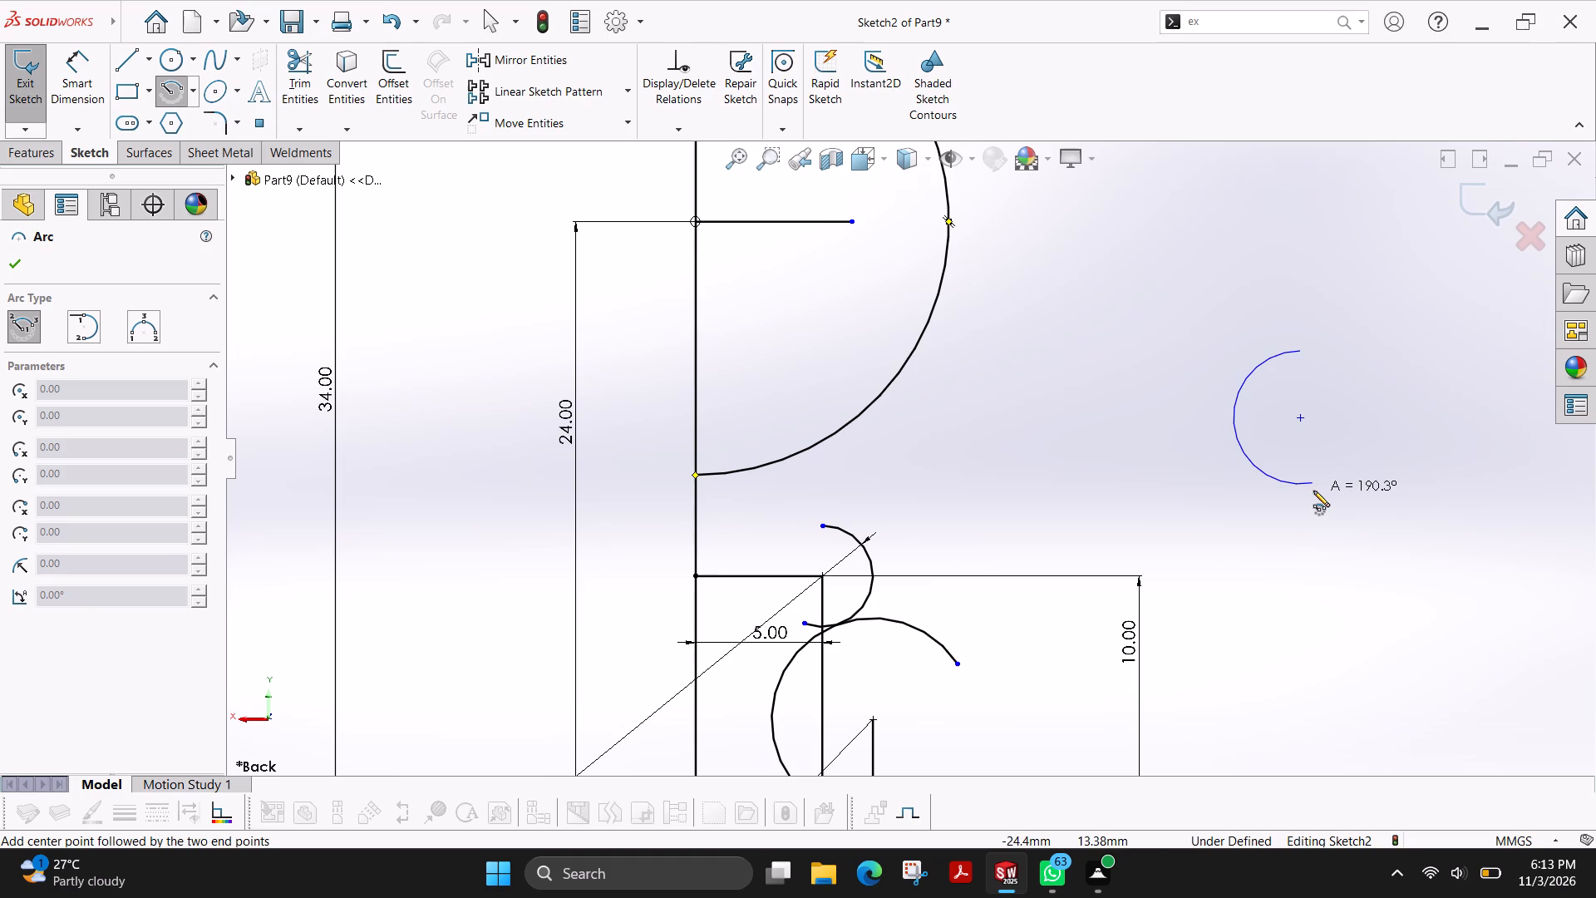
click(1363, 398)
key(Escape)
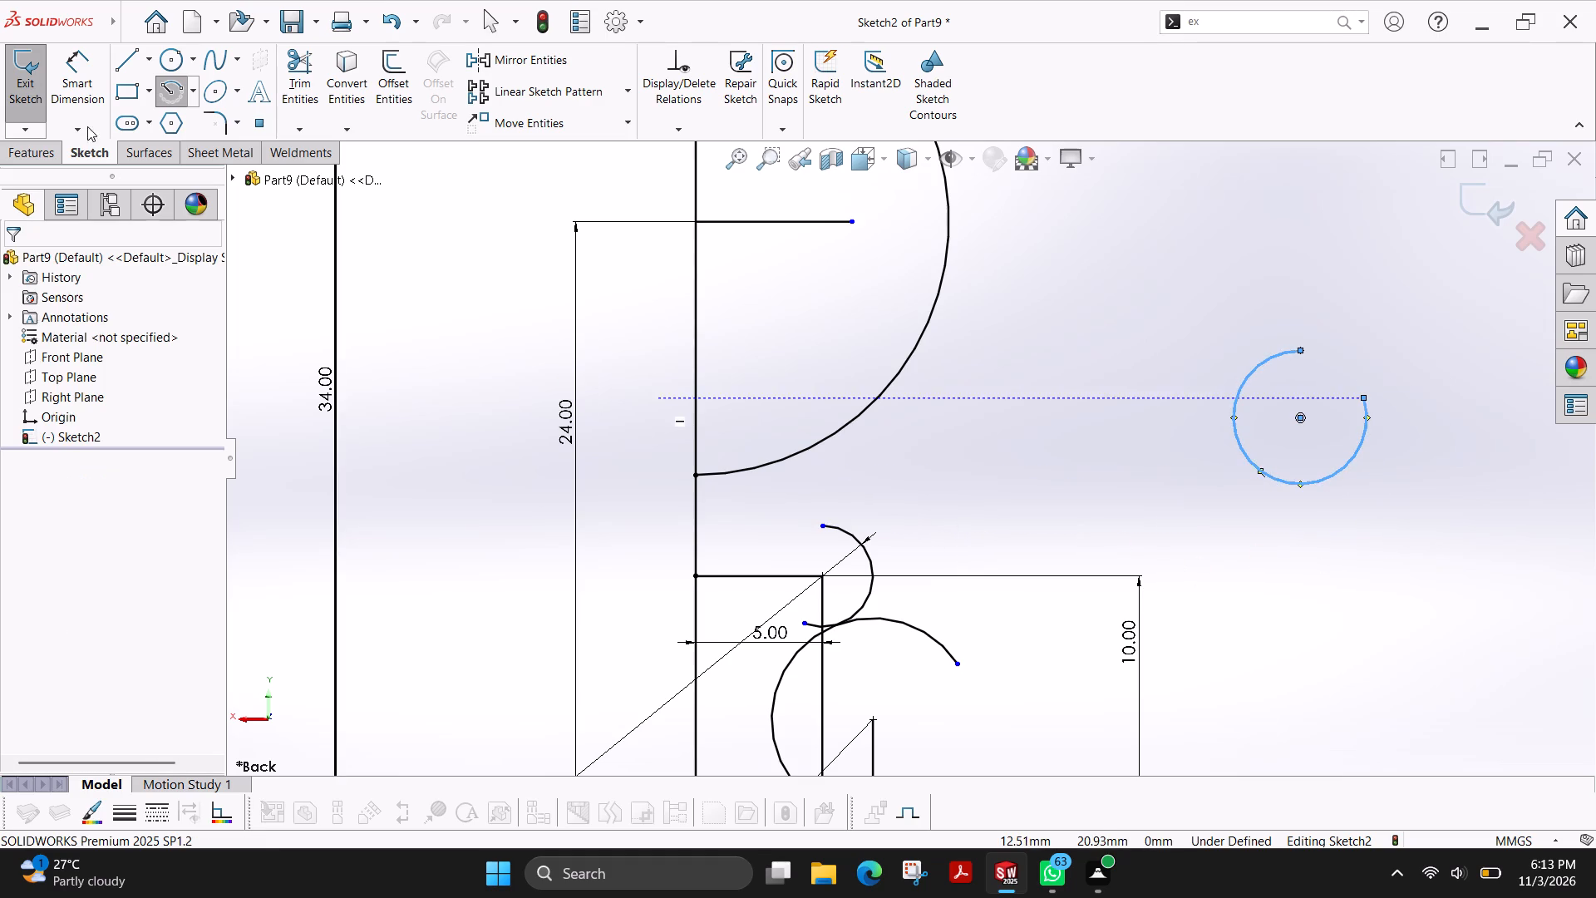
Dimension the detached arc's radius as 2 mm.
click(81, 94)
click(1337, 476)
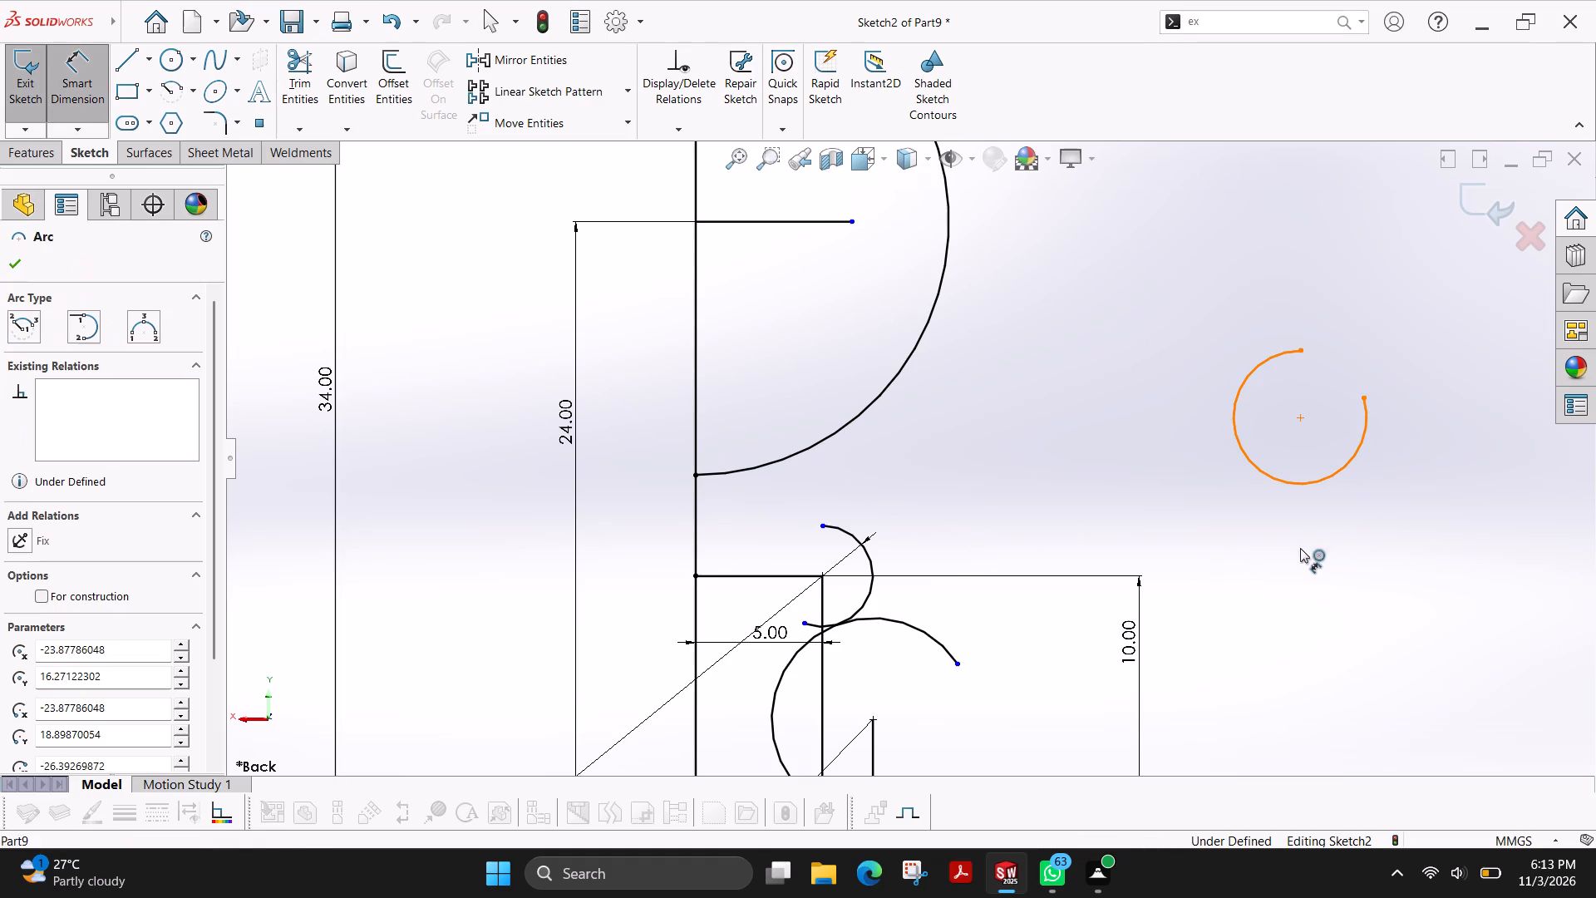
click(1244, 532)
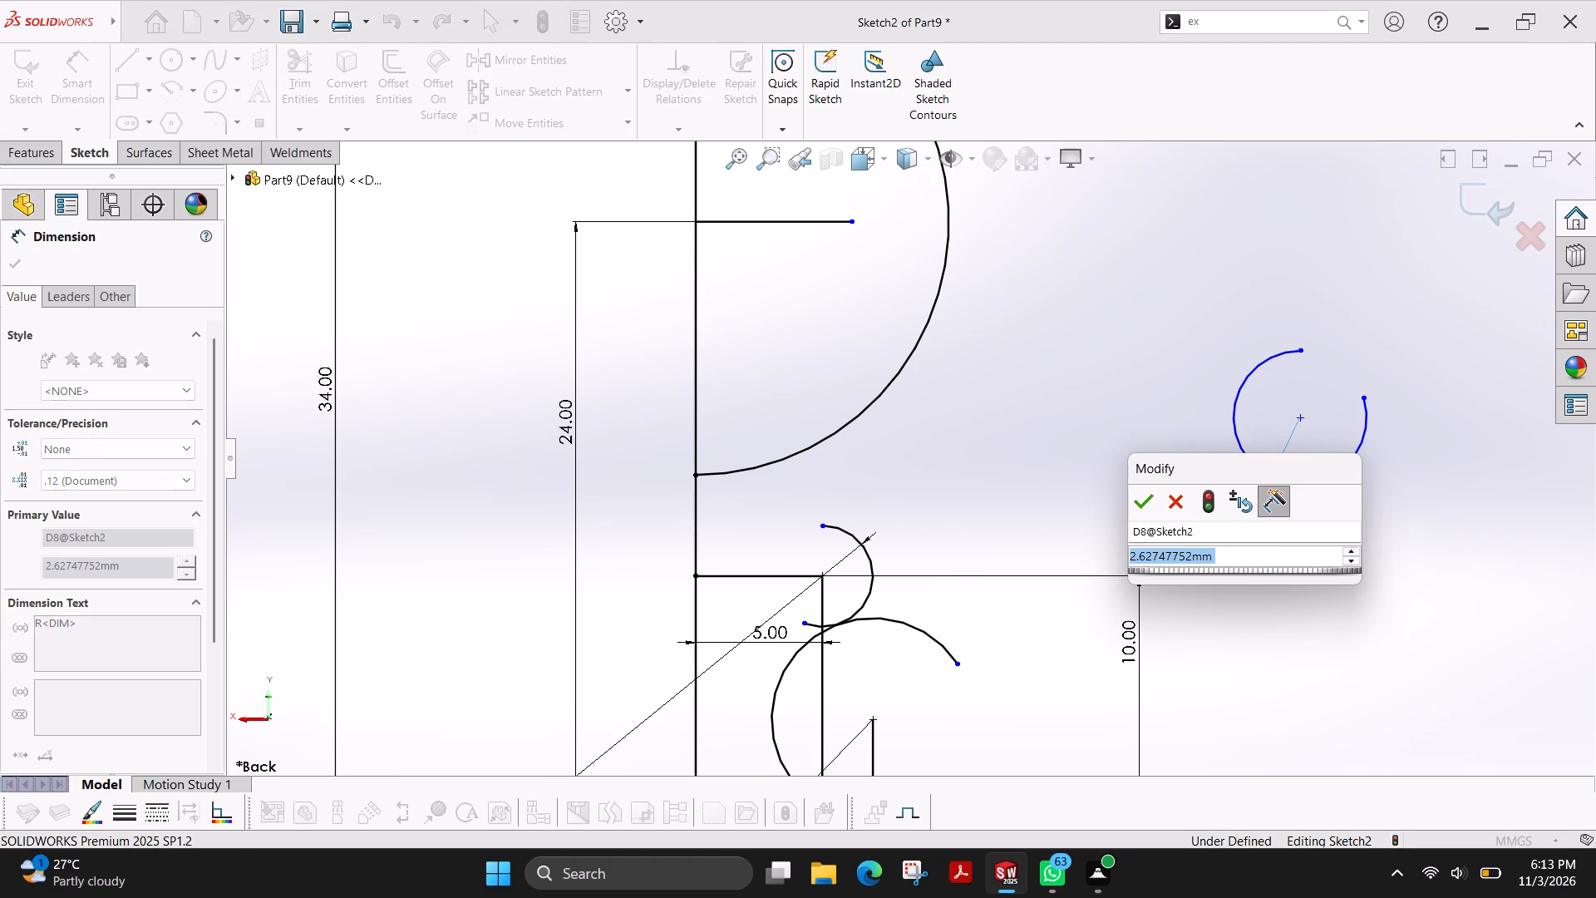
key(2)
key(Return)
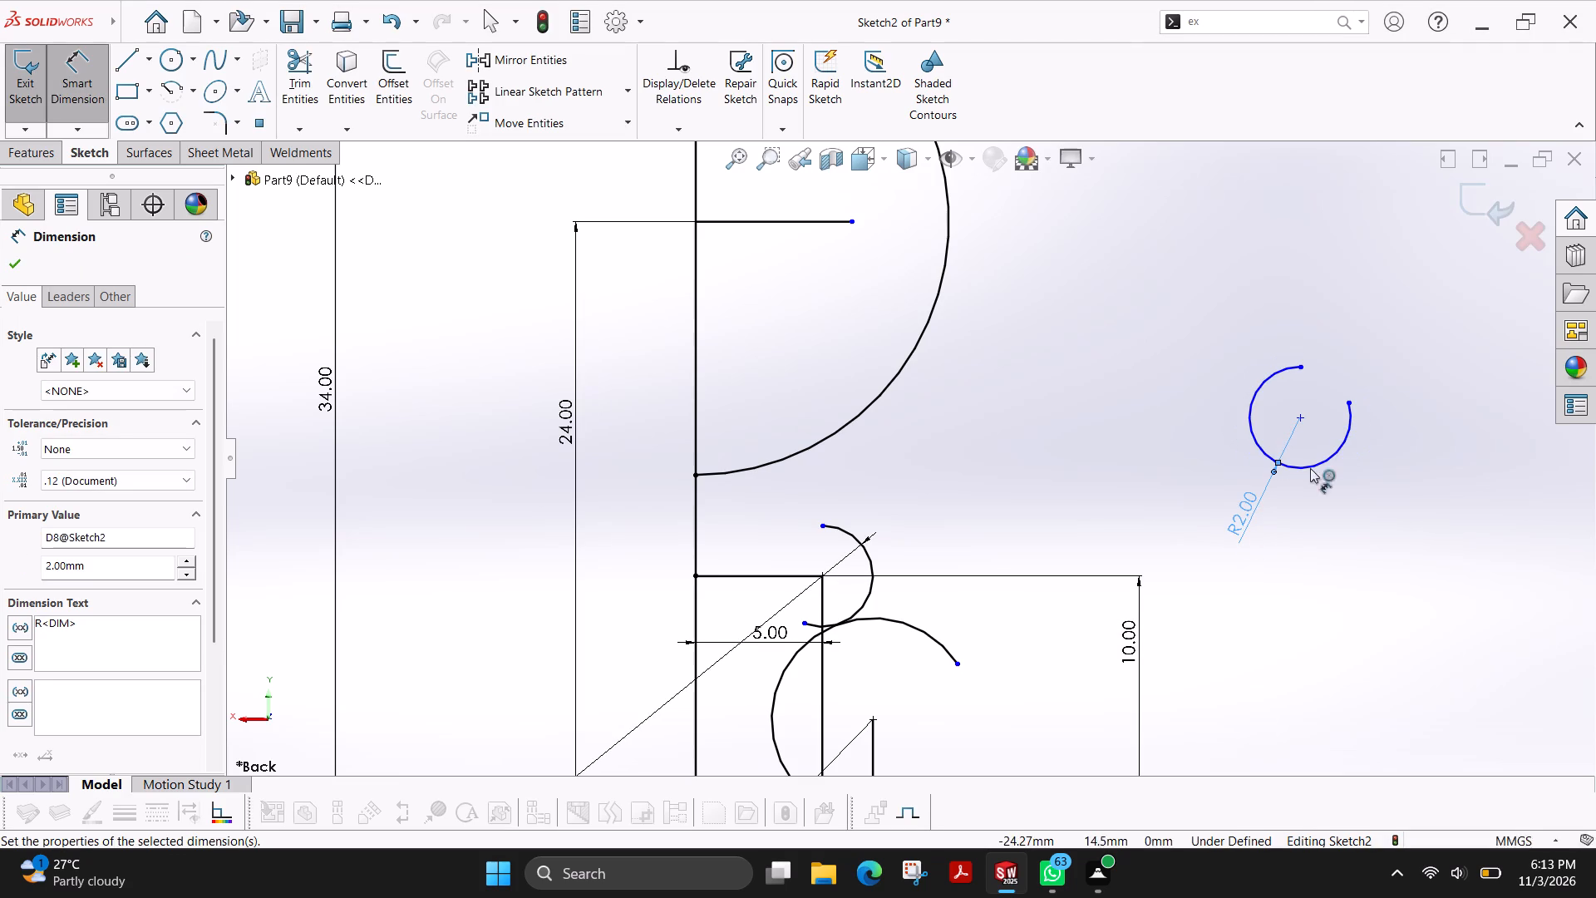
key(Escape)
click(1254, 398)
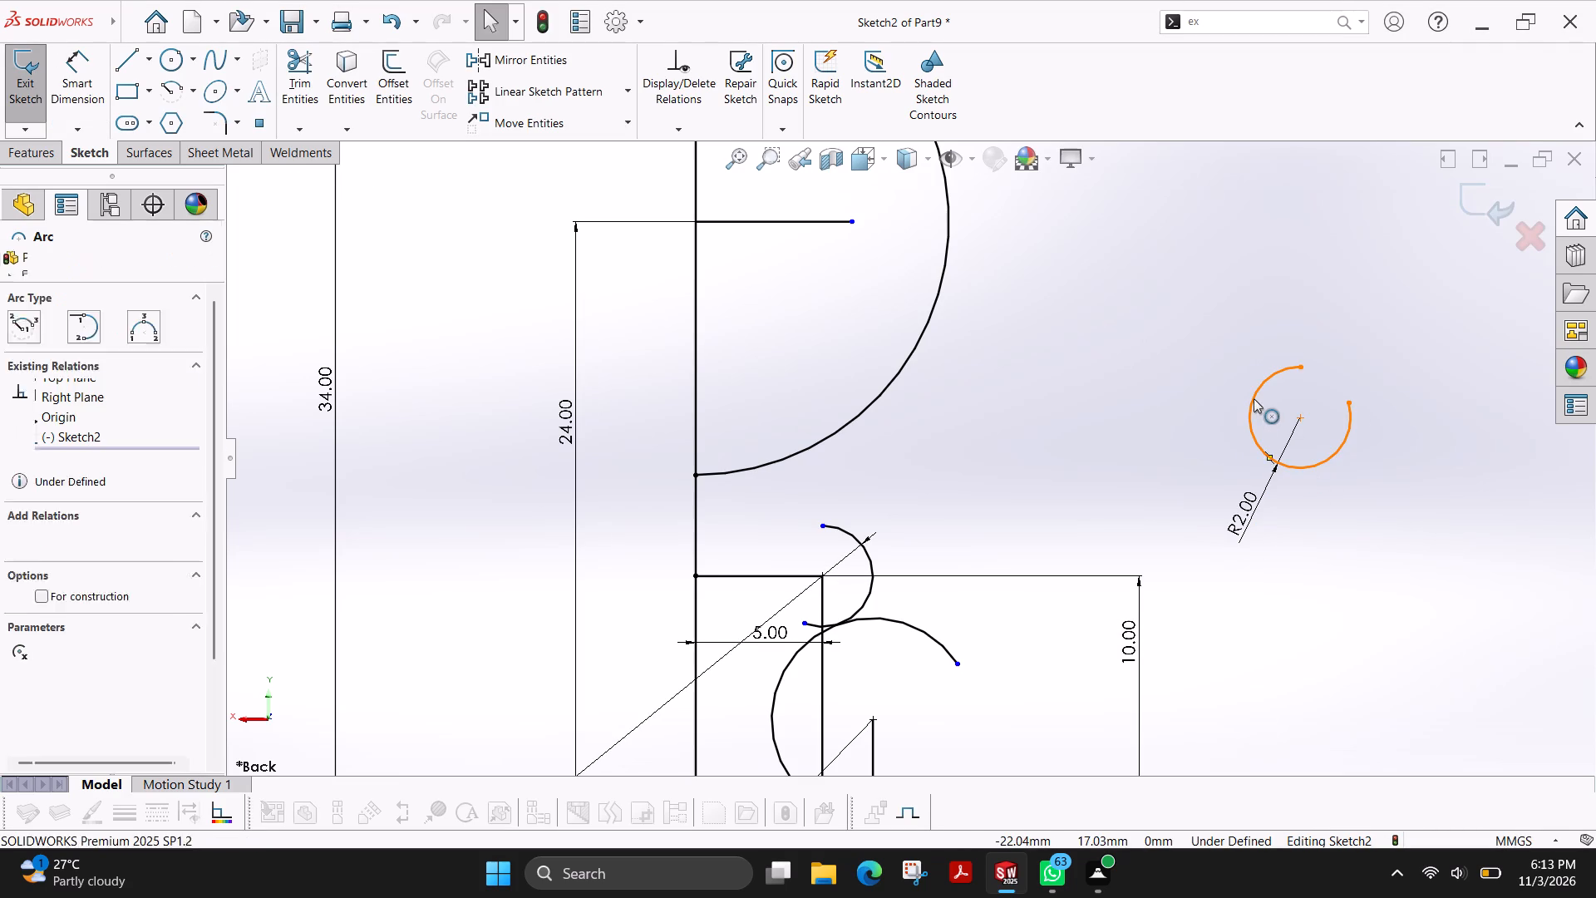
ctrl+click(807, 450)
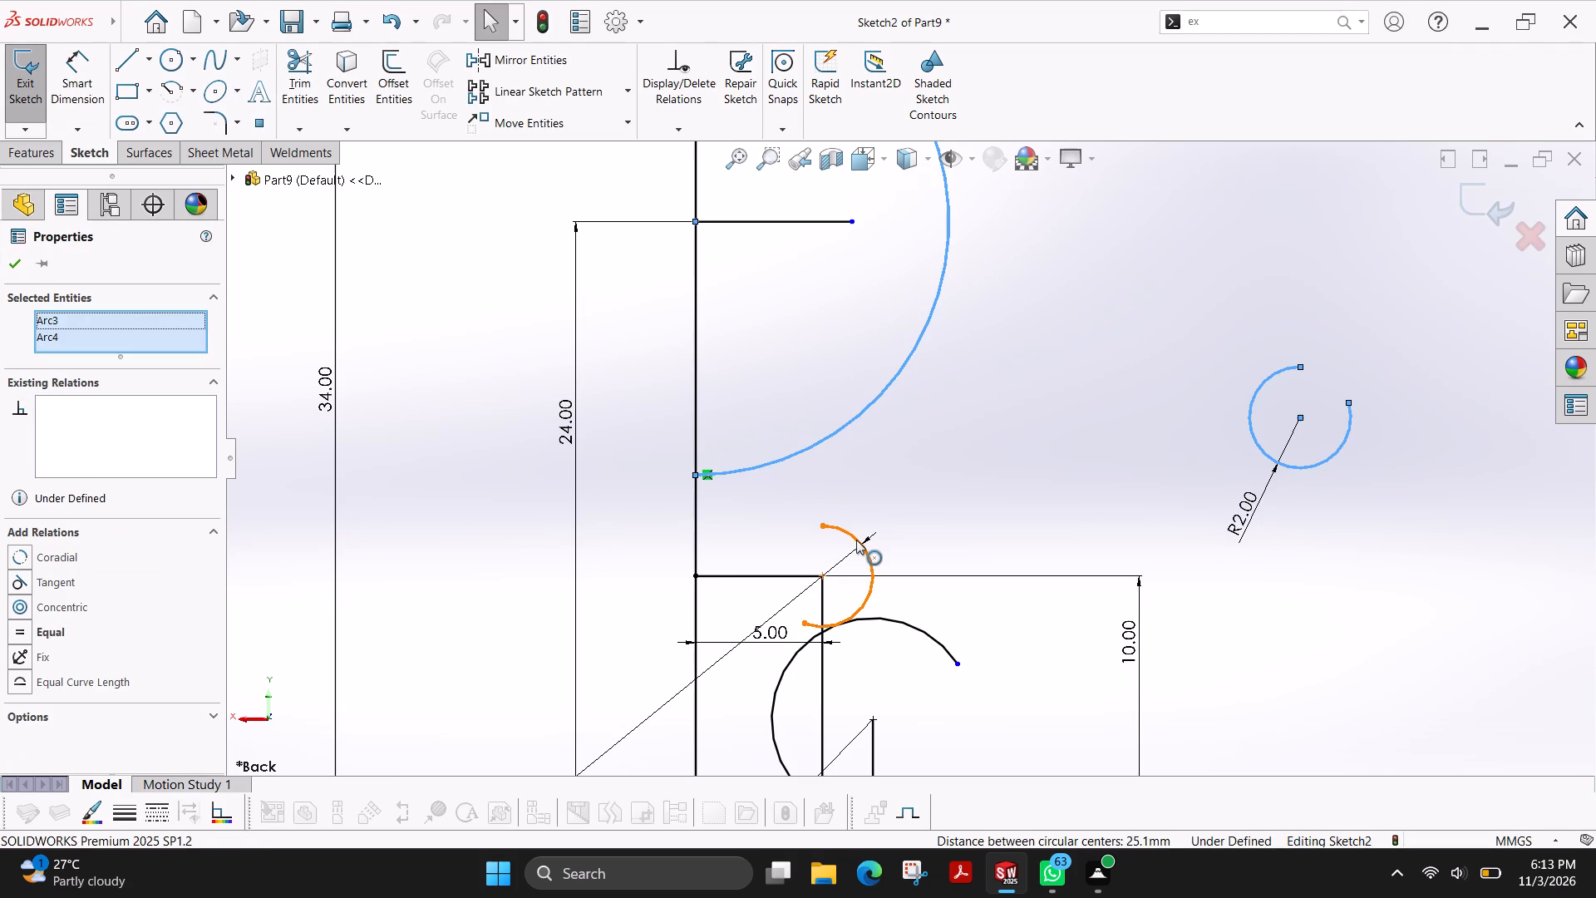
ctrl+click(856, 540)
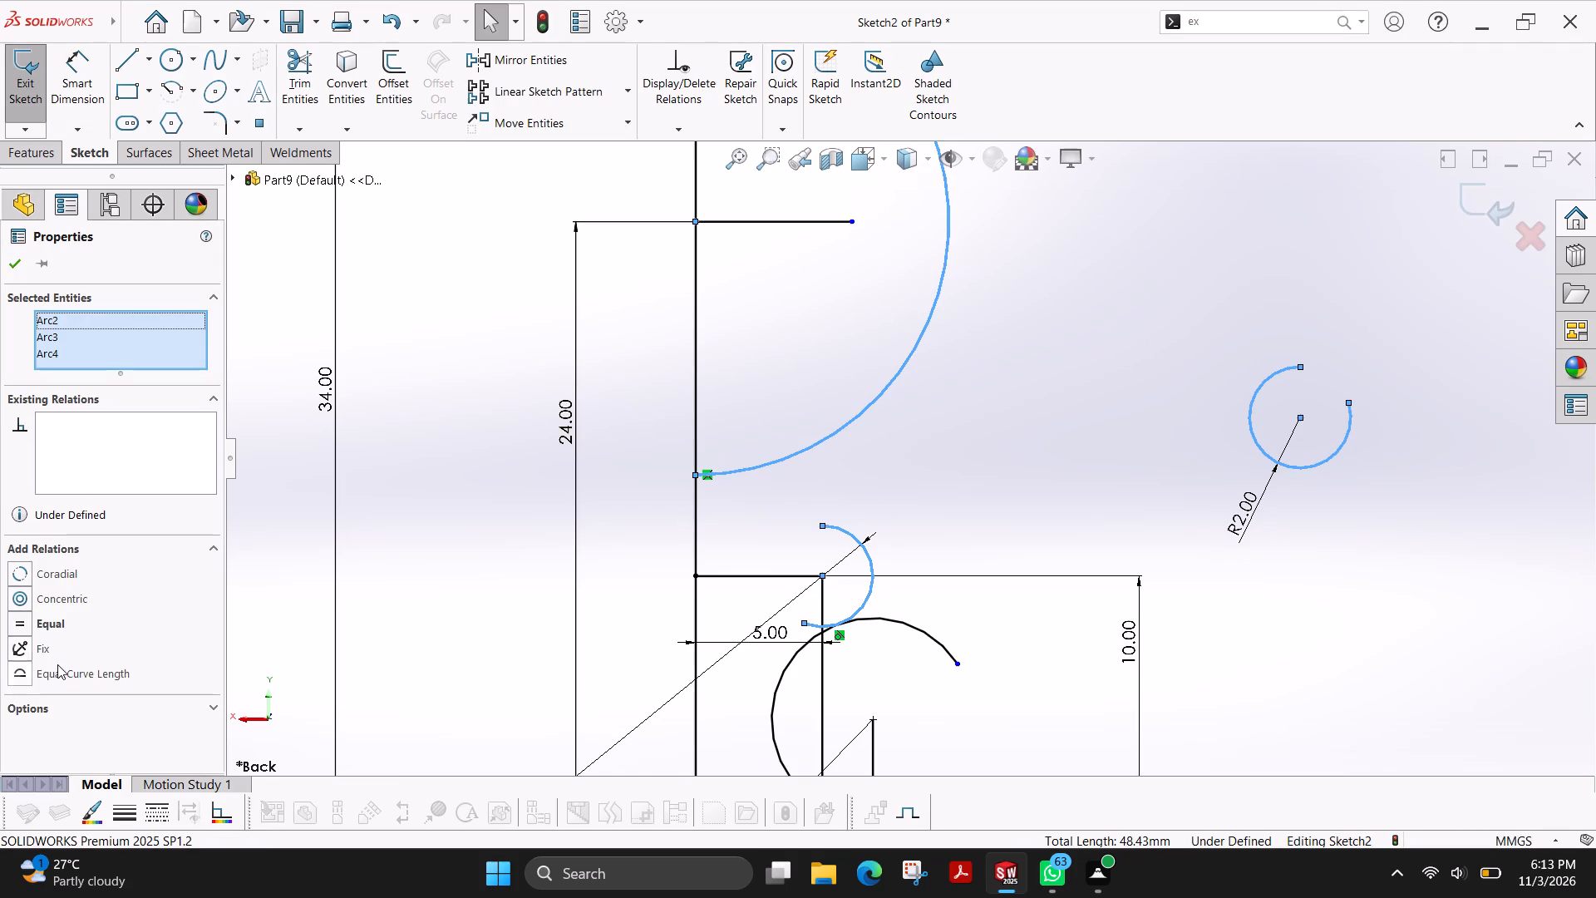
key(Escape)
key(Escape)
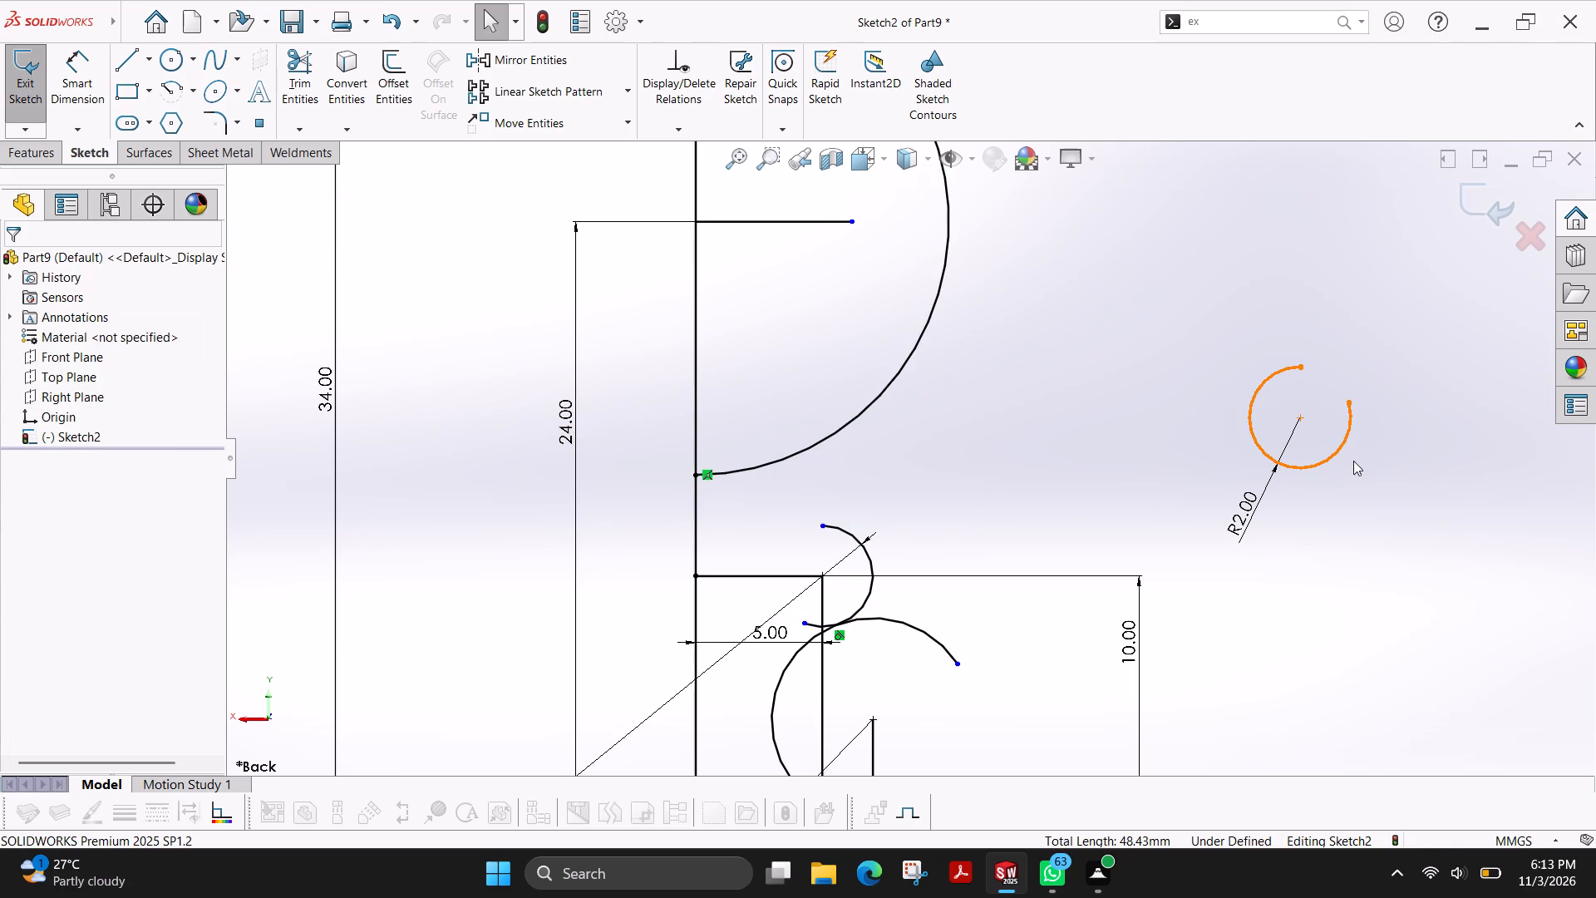
Make the detached 2 mm arc tangent to the large 10 mm arc and to the small connected 2 mm arc below it.
click(1330, 458)
ctrl+click(818, 447)
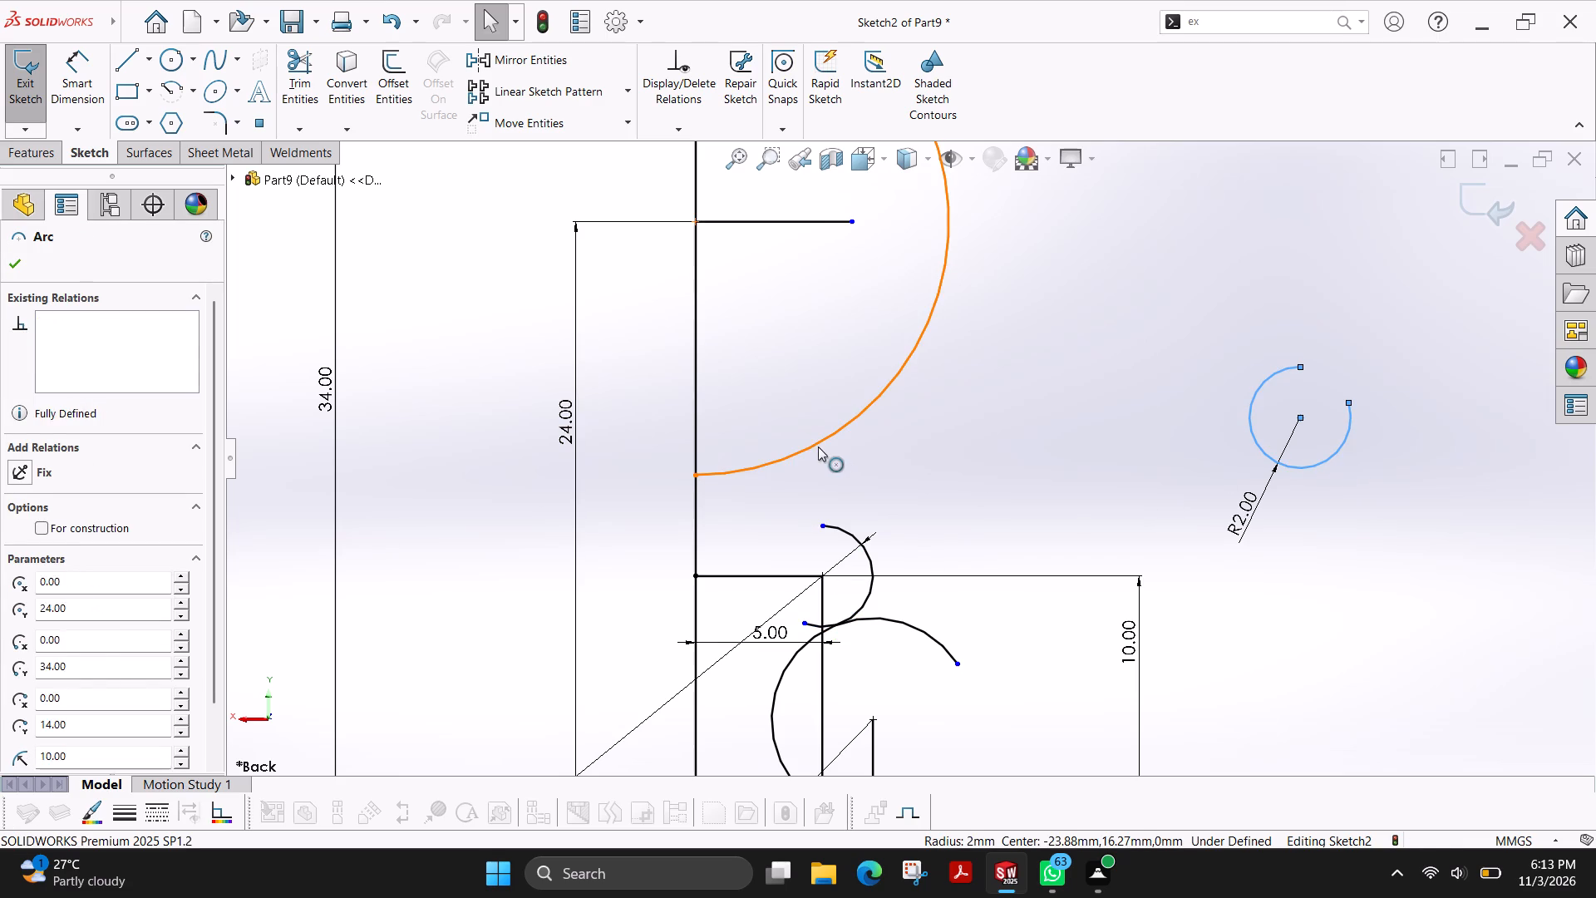
ctrl+click(57, 576)
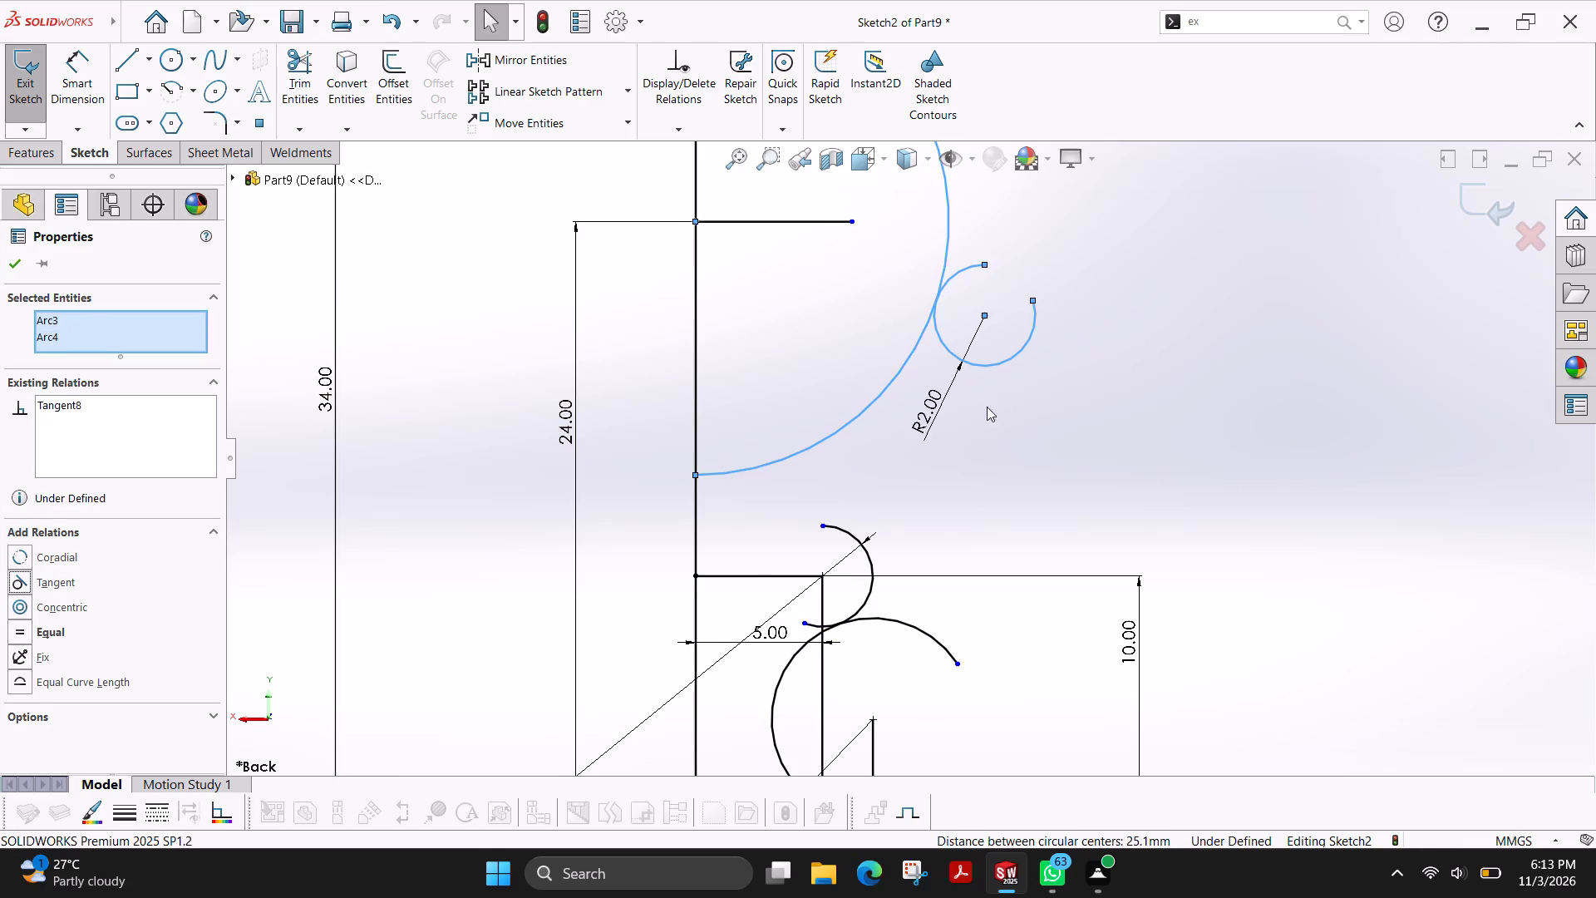
key(Escape)
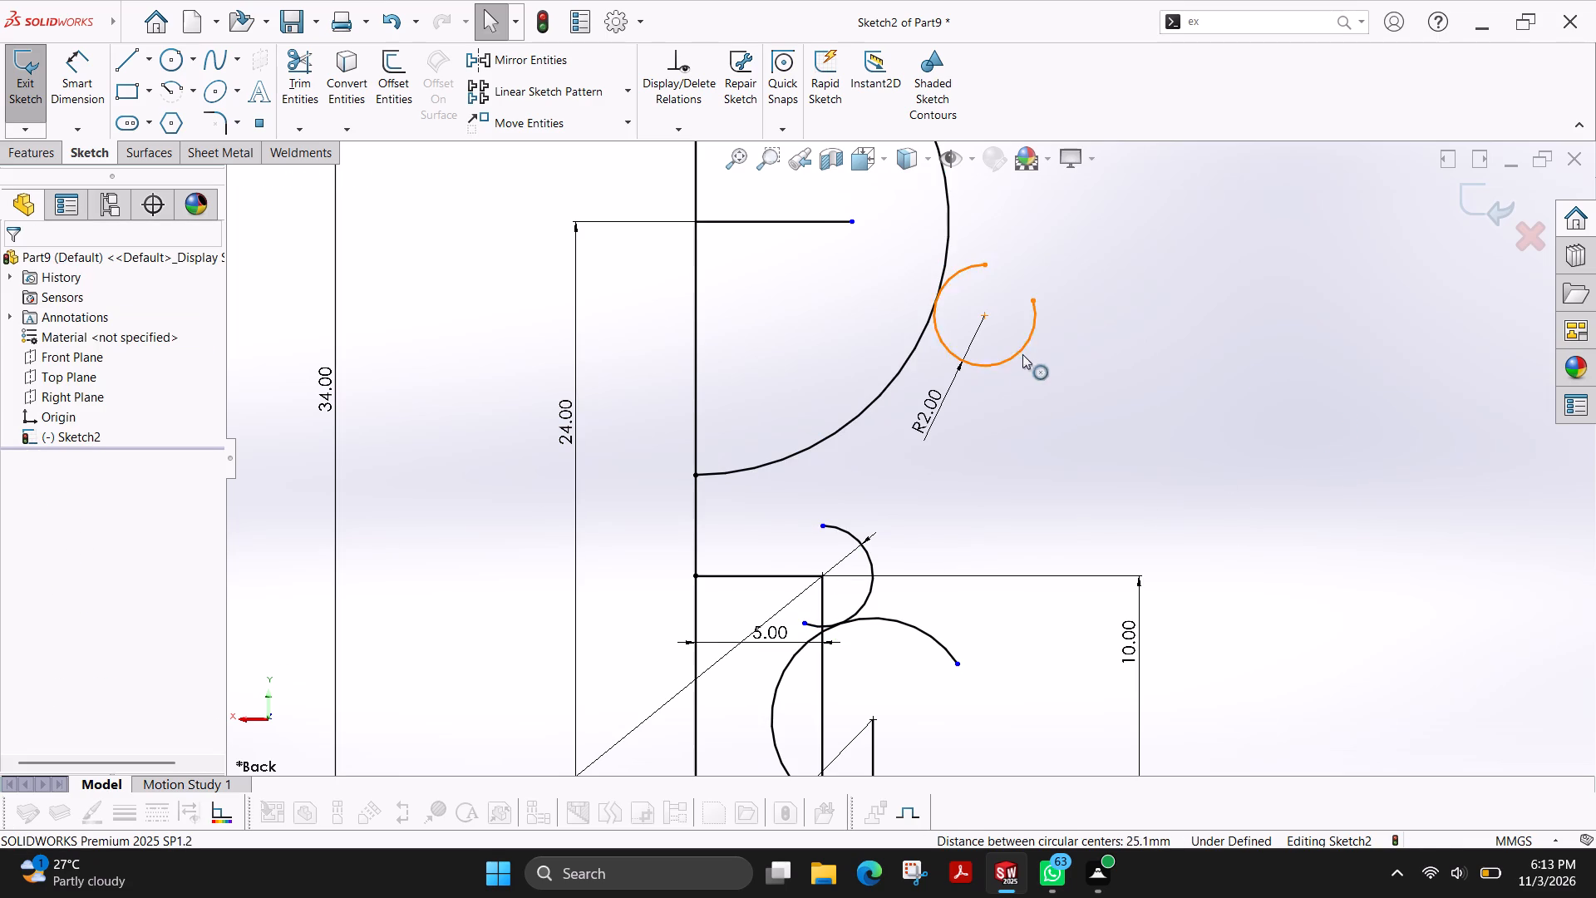
click(1024, 355)
click(1017, 355)
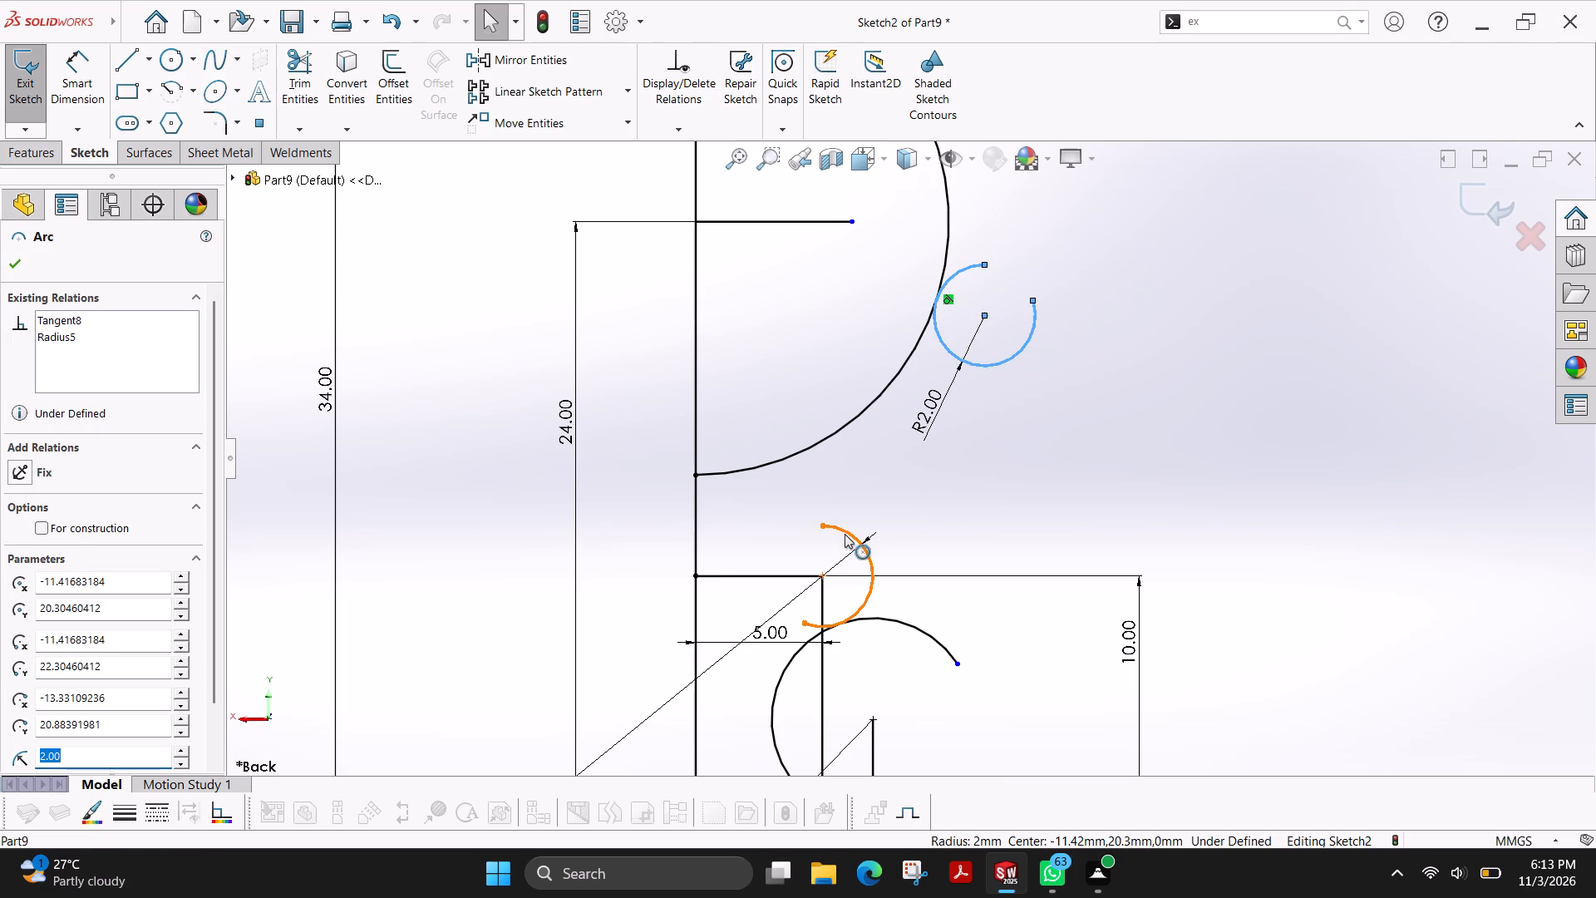
ctrl+click(846, 532)
click(44, 579)
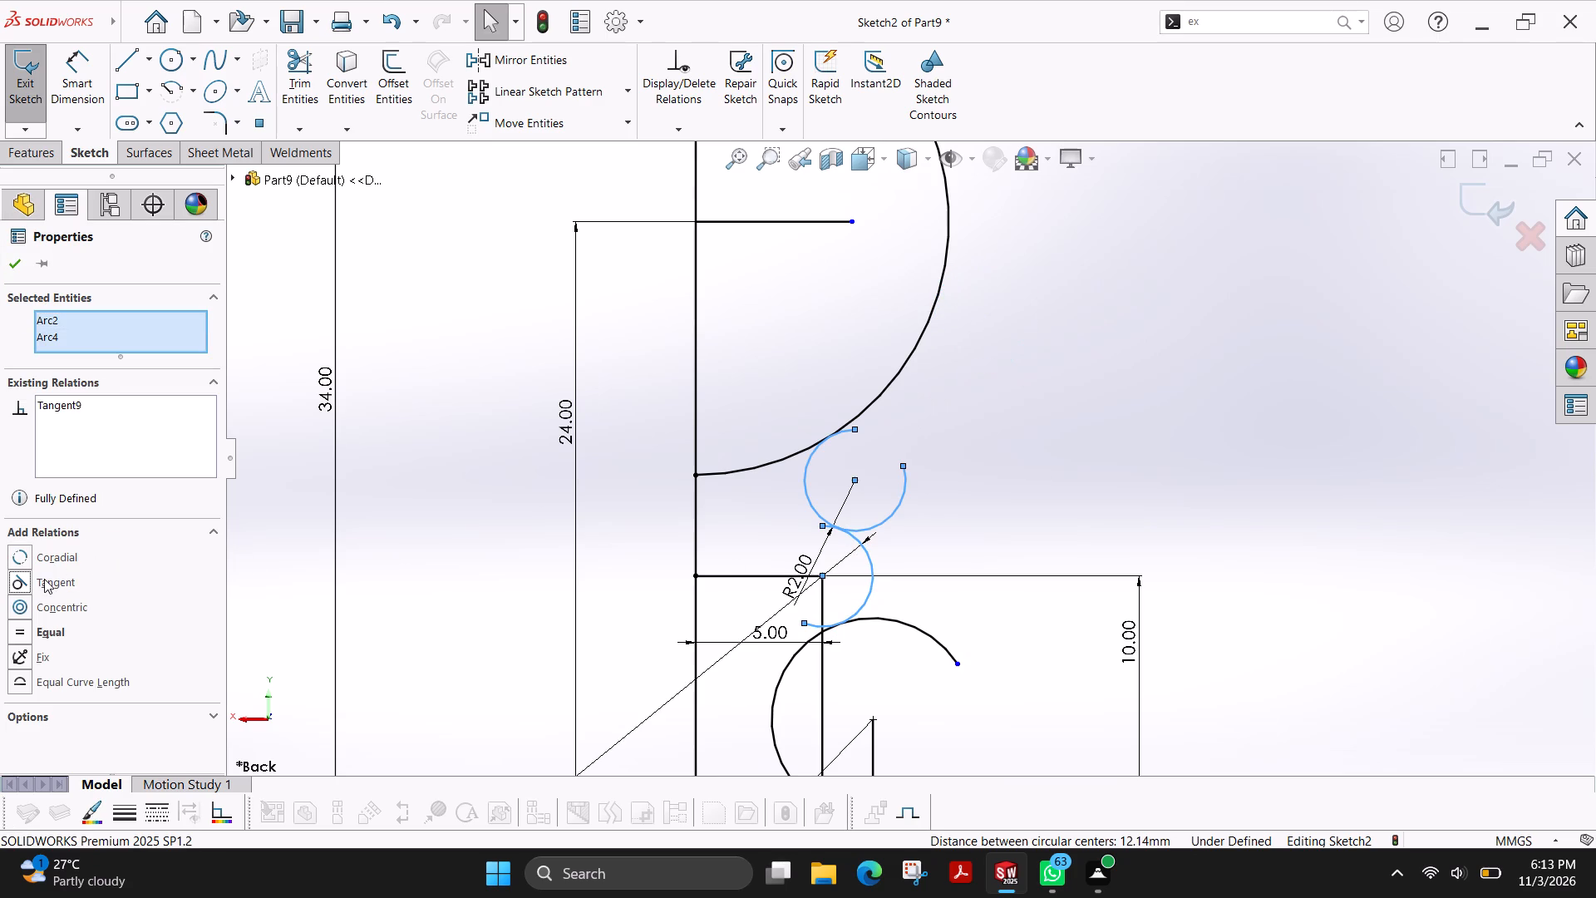
key(Escape)
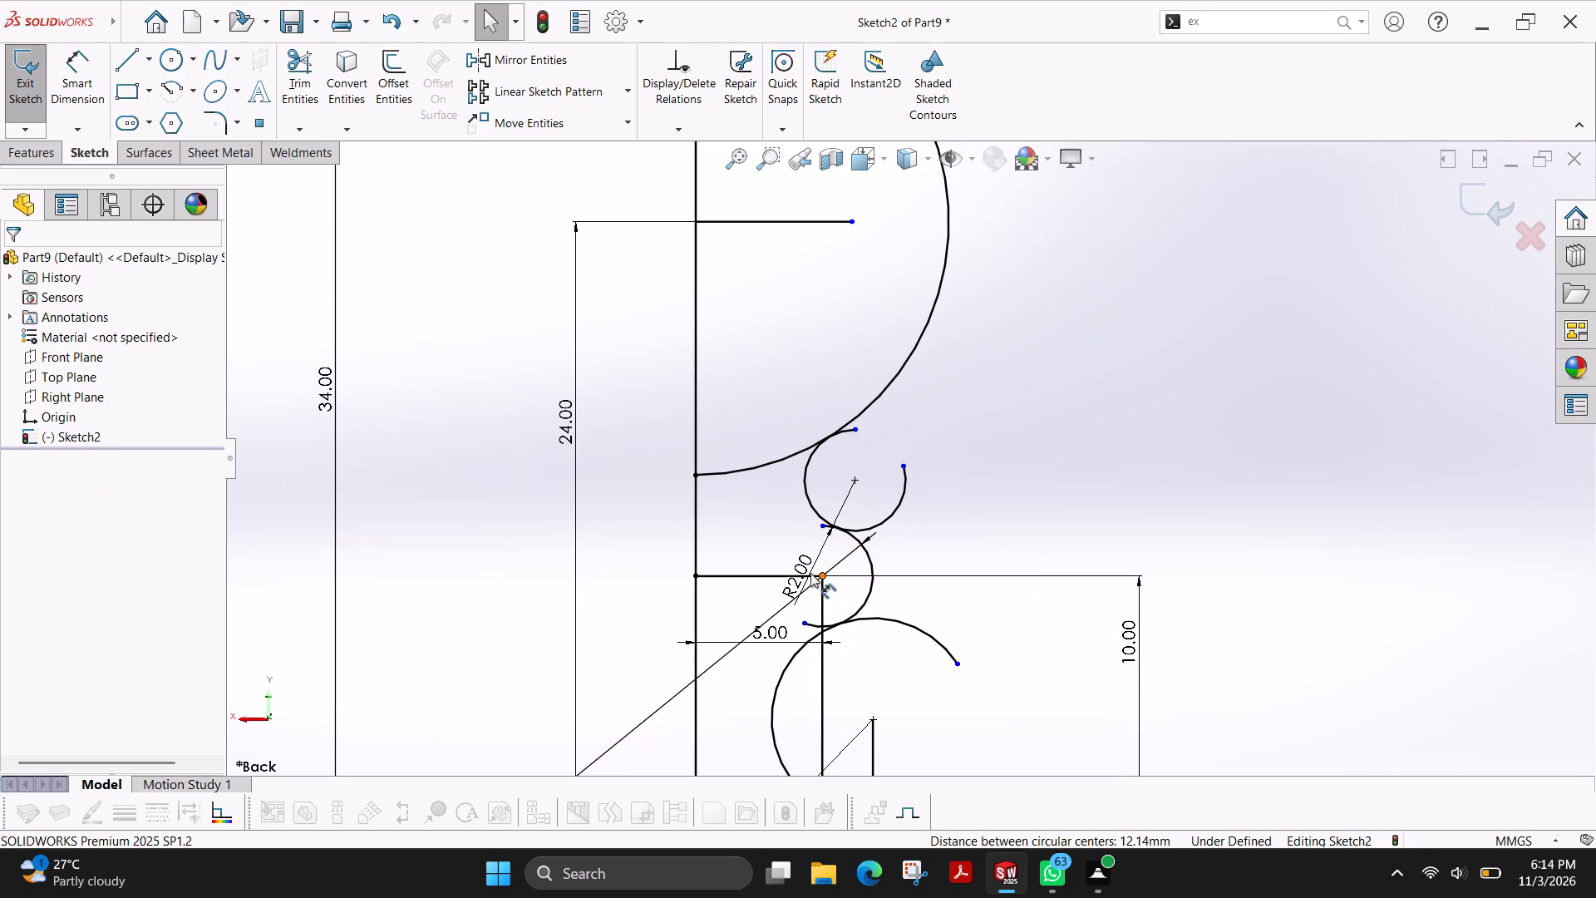
Move the radius dimension of the newly tangent arc clear of the profile and set it to 4 mm.
drag(798, 573, 974, 512)
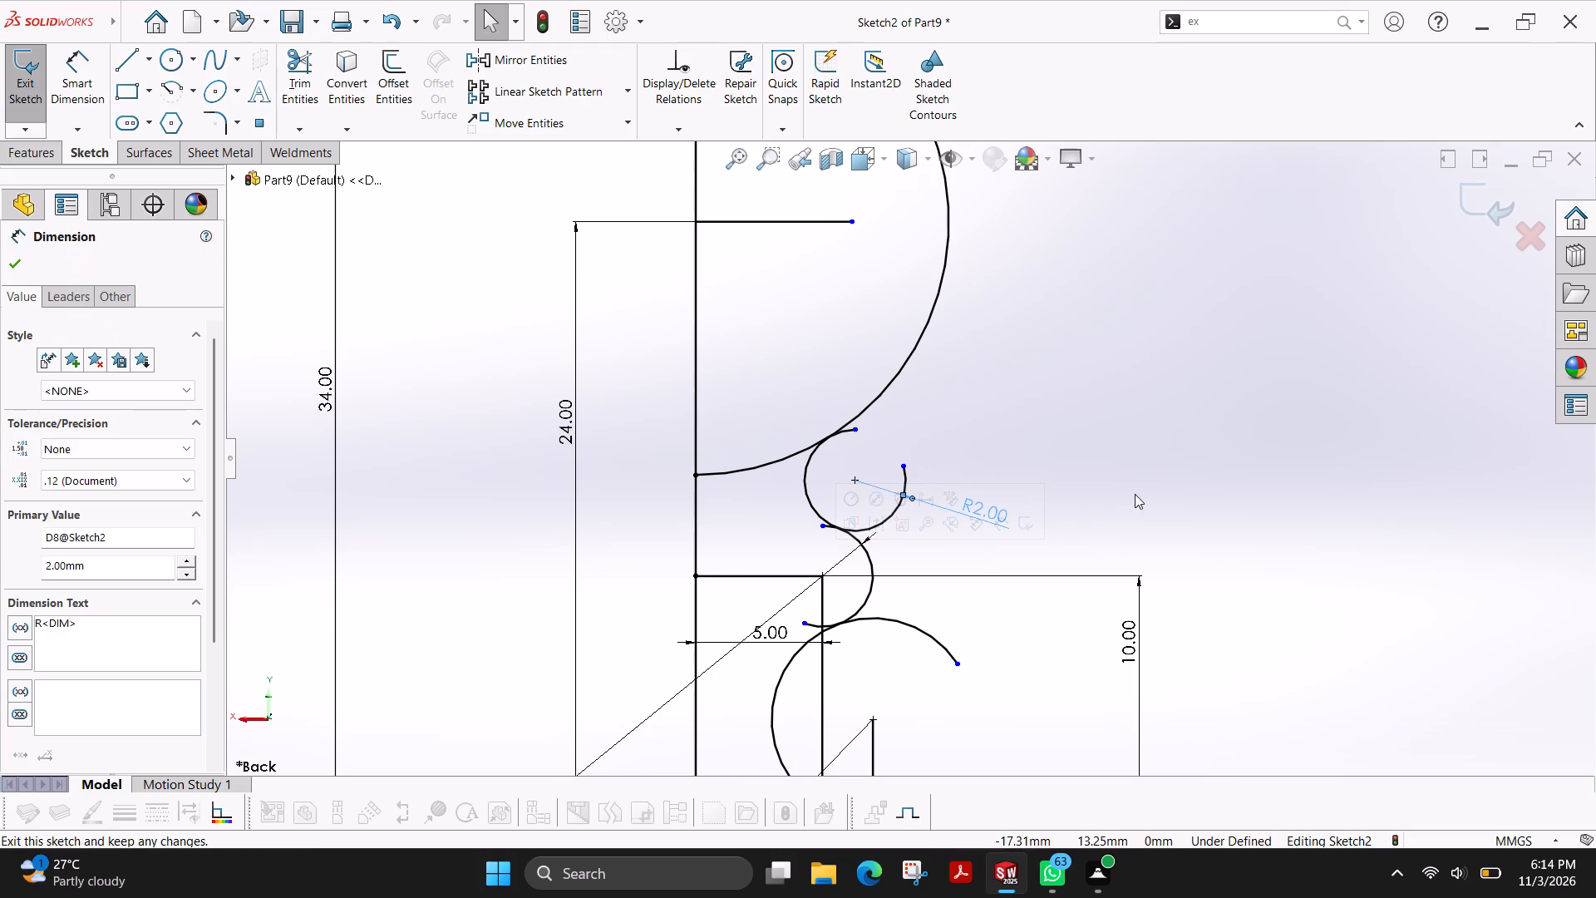
click(1156, 452)
double_click(979, 506)
key(4)
key(Return)
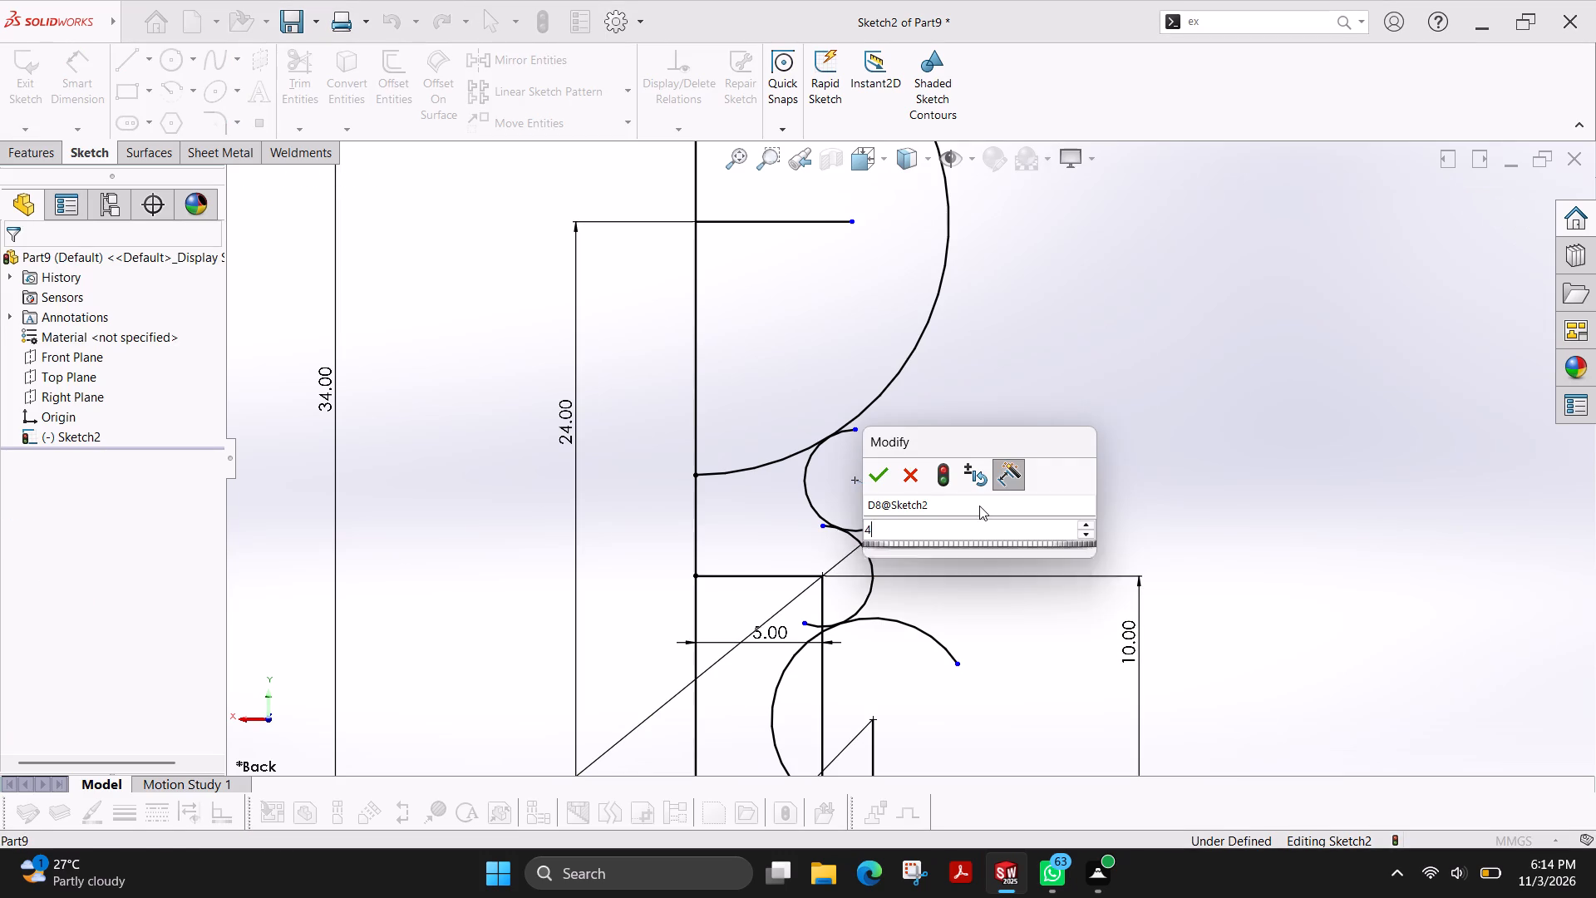
Examine the lower profile around the connected arcs, the base line and the horizontal line just above it.
scroll(1022, 604, up, 1)
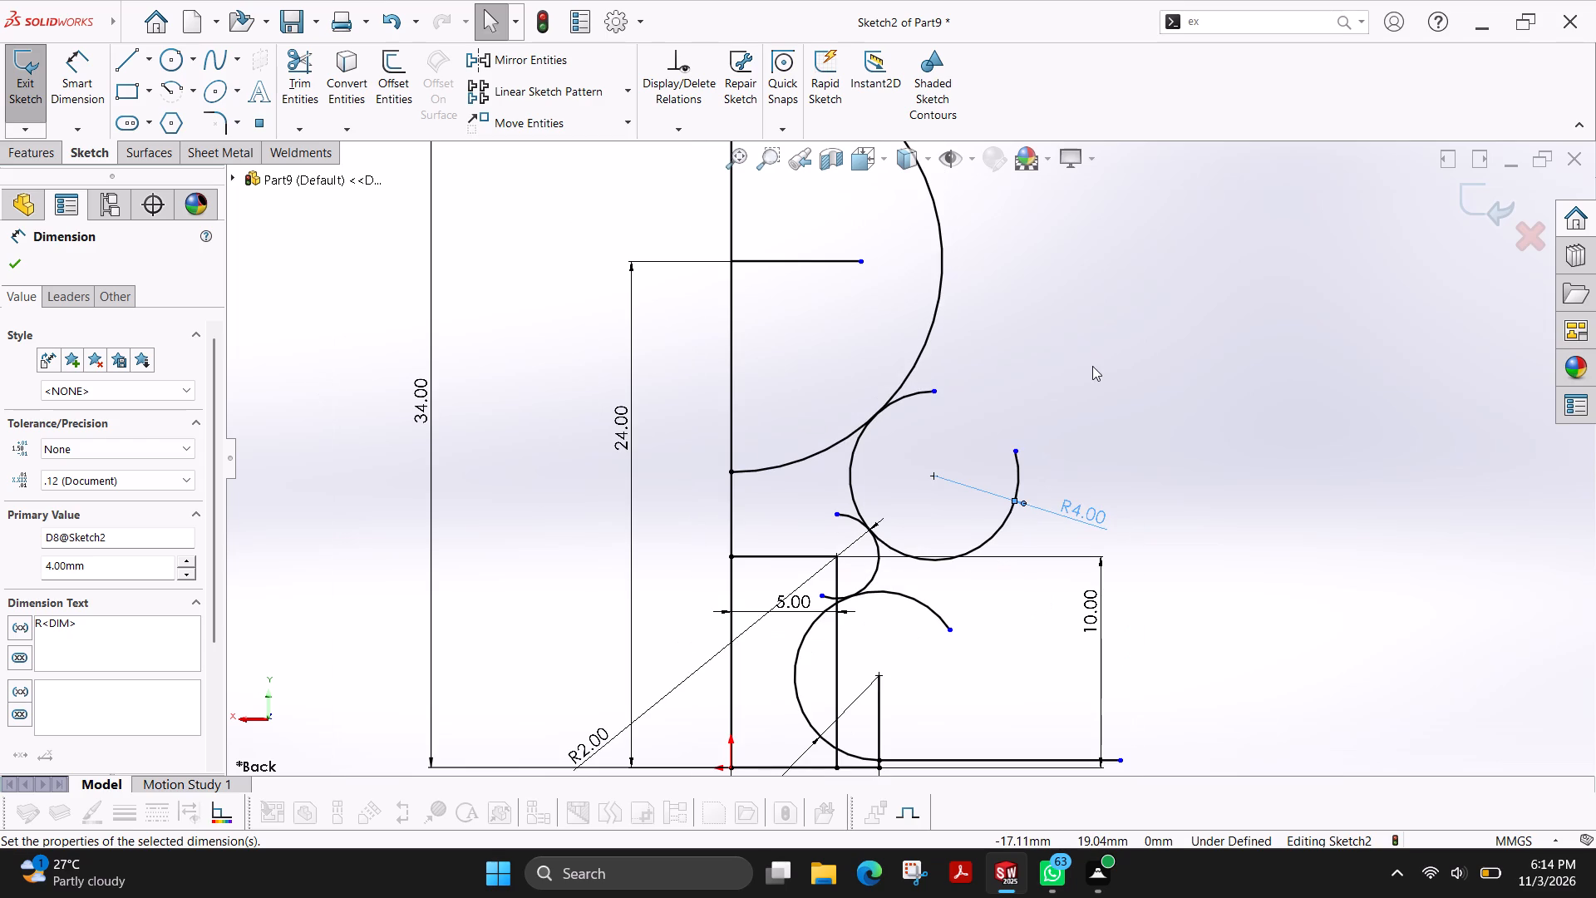
scroll(993, 535, up, 4)
scroll(993, 535, down, 3)
scroll(874, 612, down, 1)
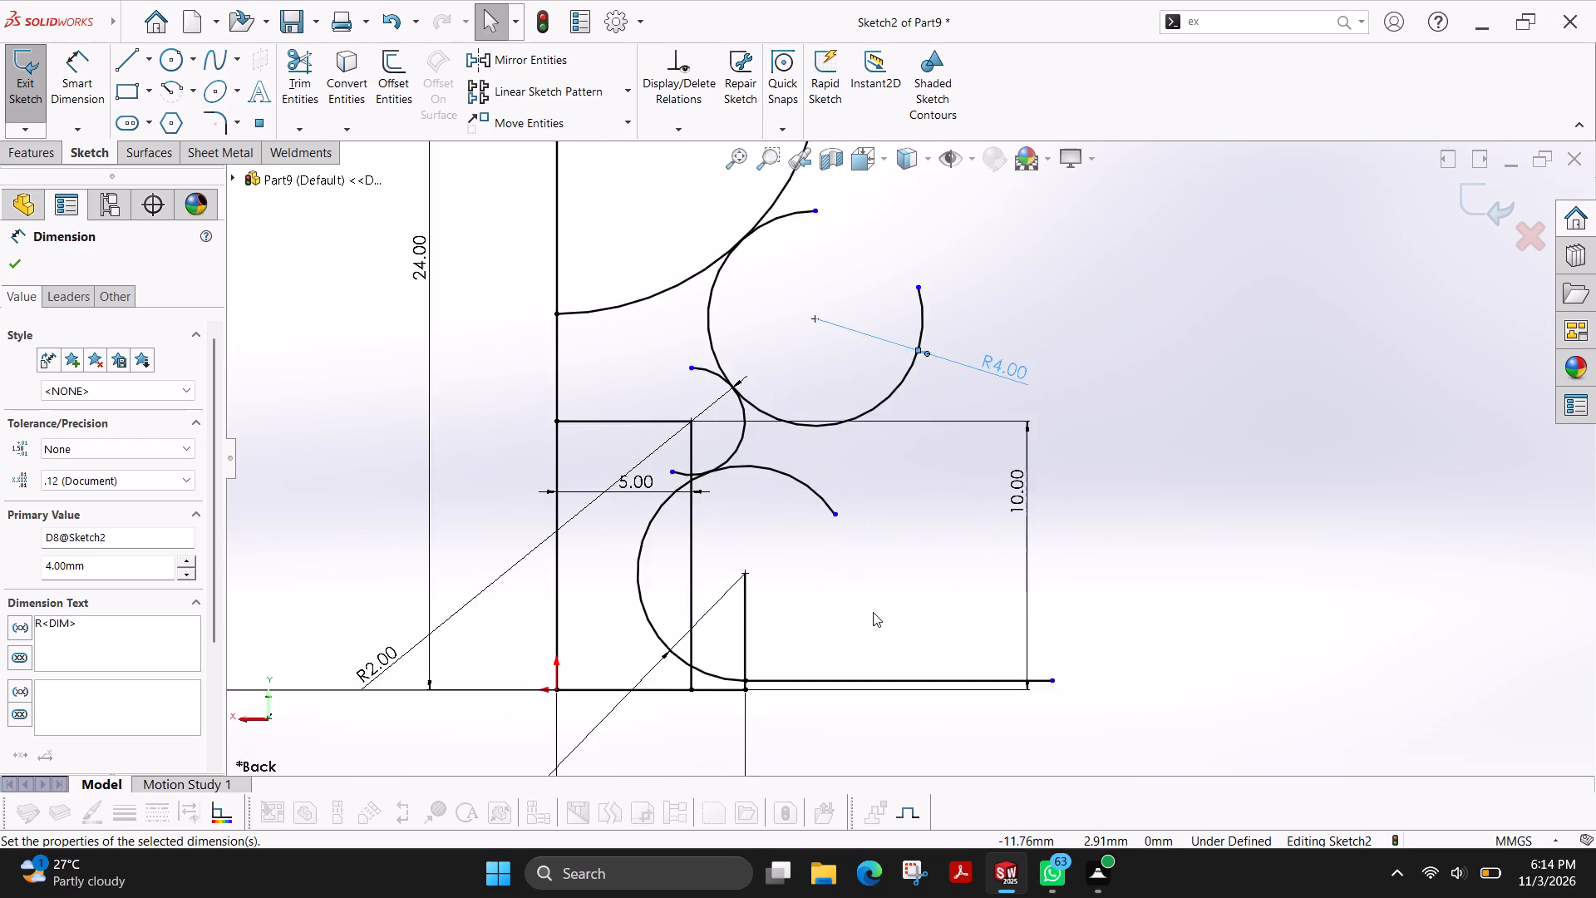
scroll(873, 612, up, 2)
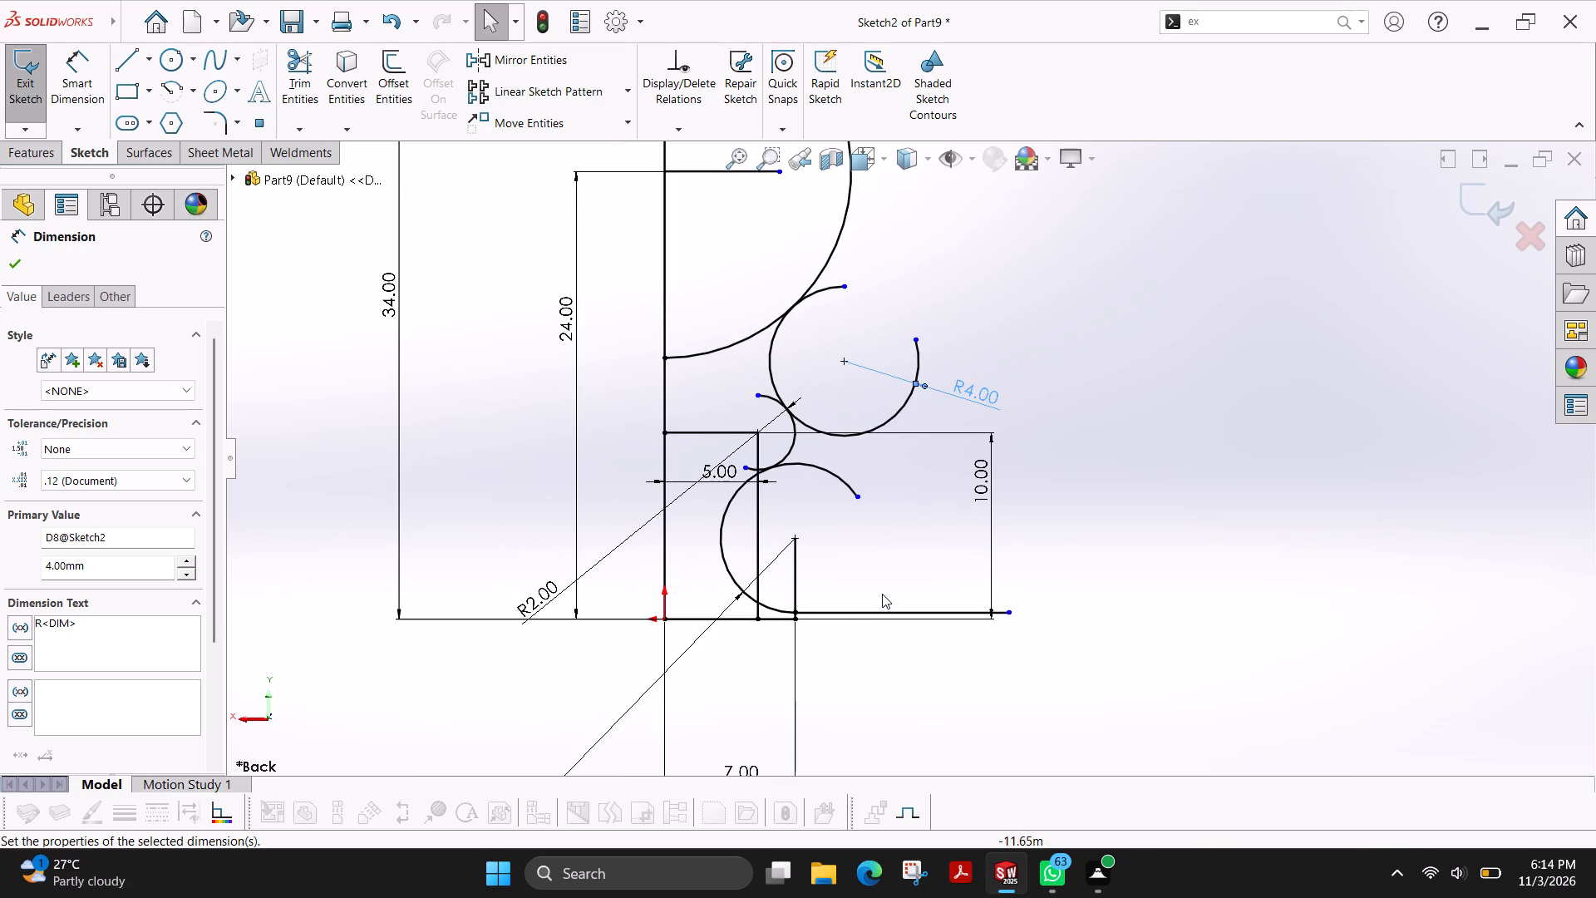
scroll(744, 611, down, 4)
scroll(954, 574, down, 2)
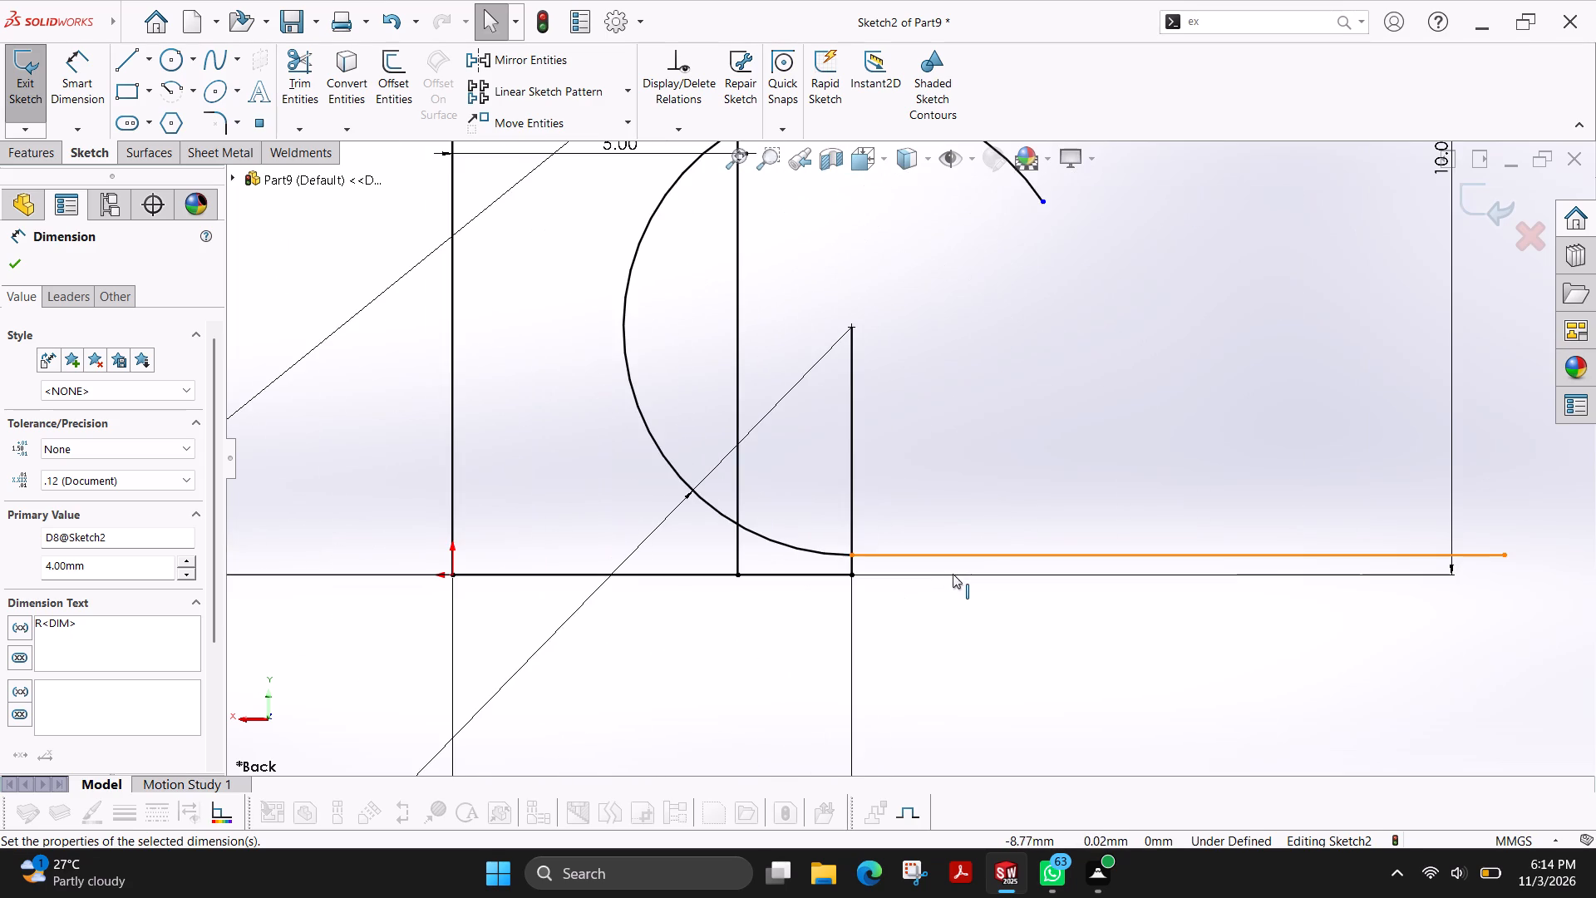
scroll(896, 471, up, 3)
scroll(824, 573, up, 2)
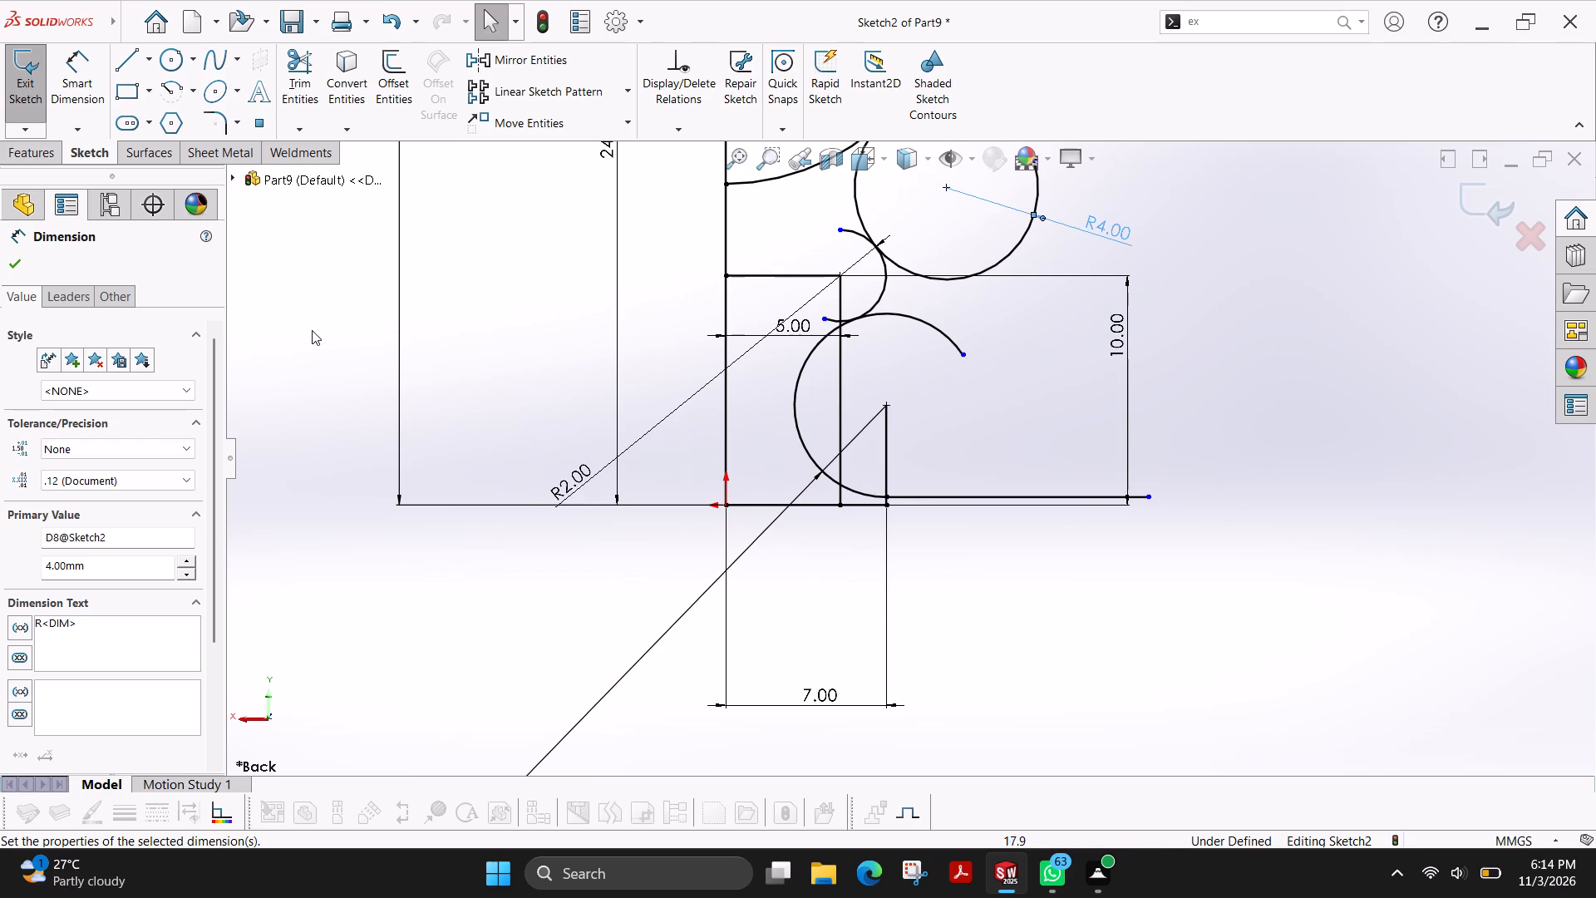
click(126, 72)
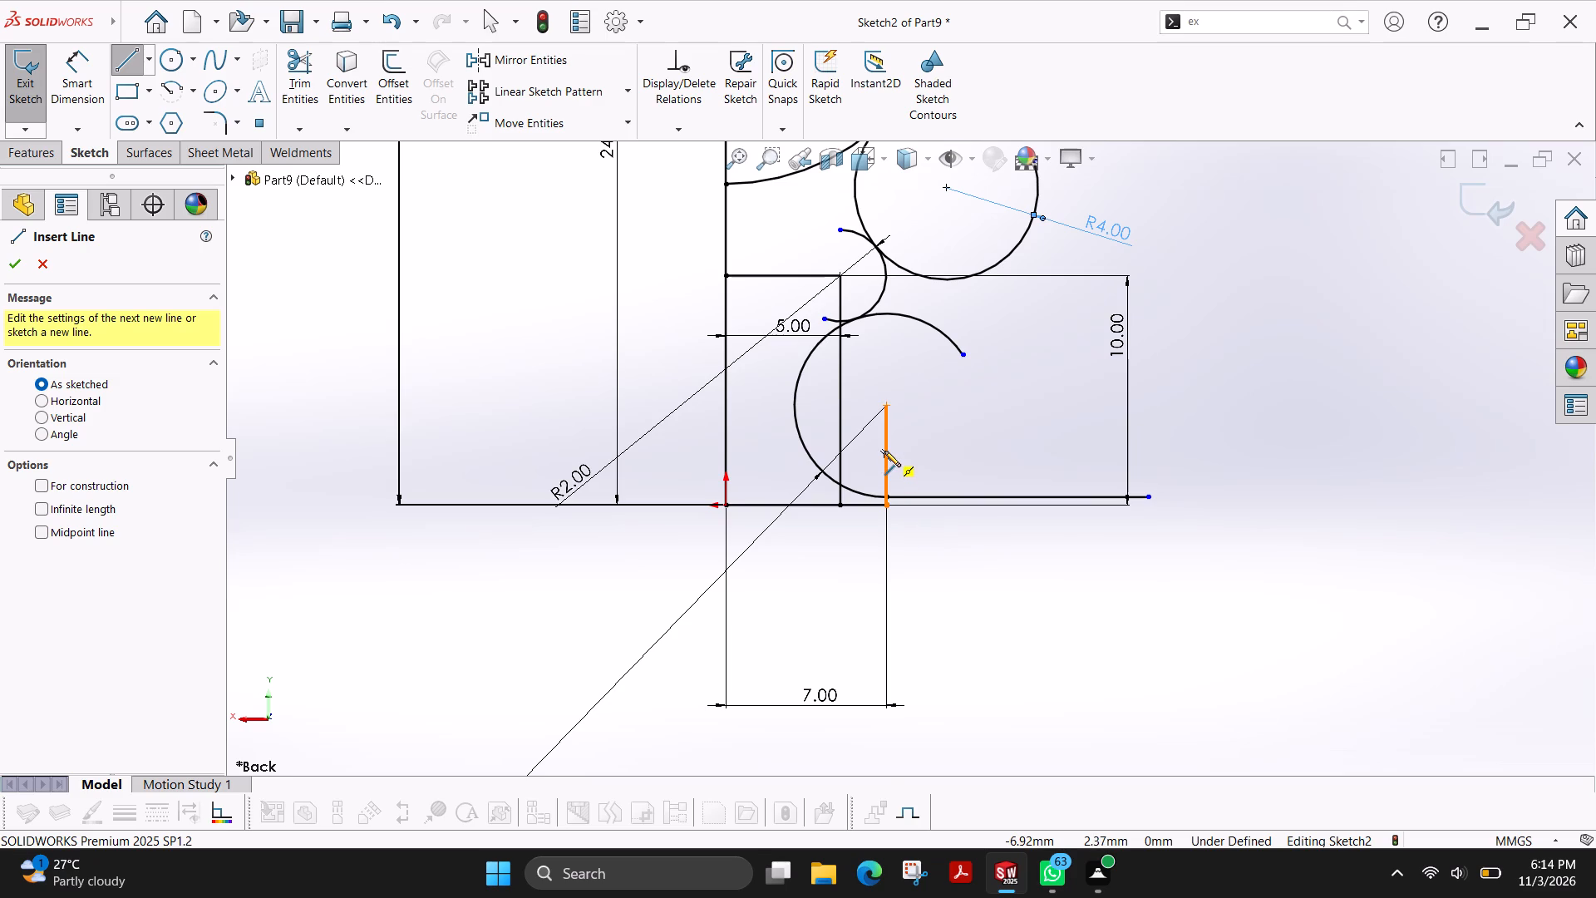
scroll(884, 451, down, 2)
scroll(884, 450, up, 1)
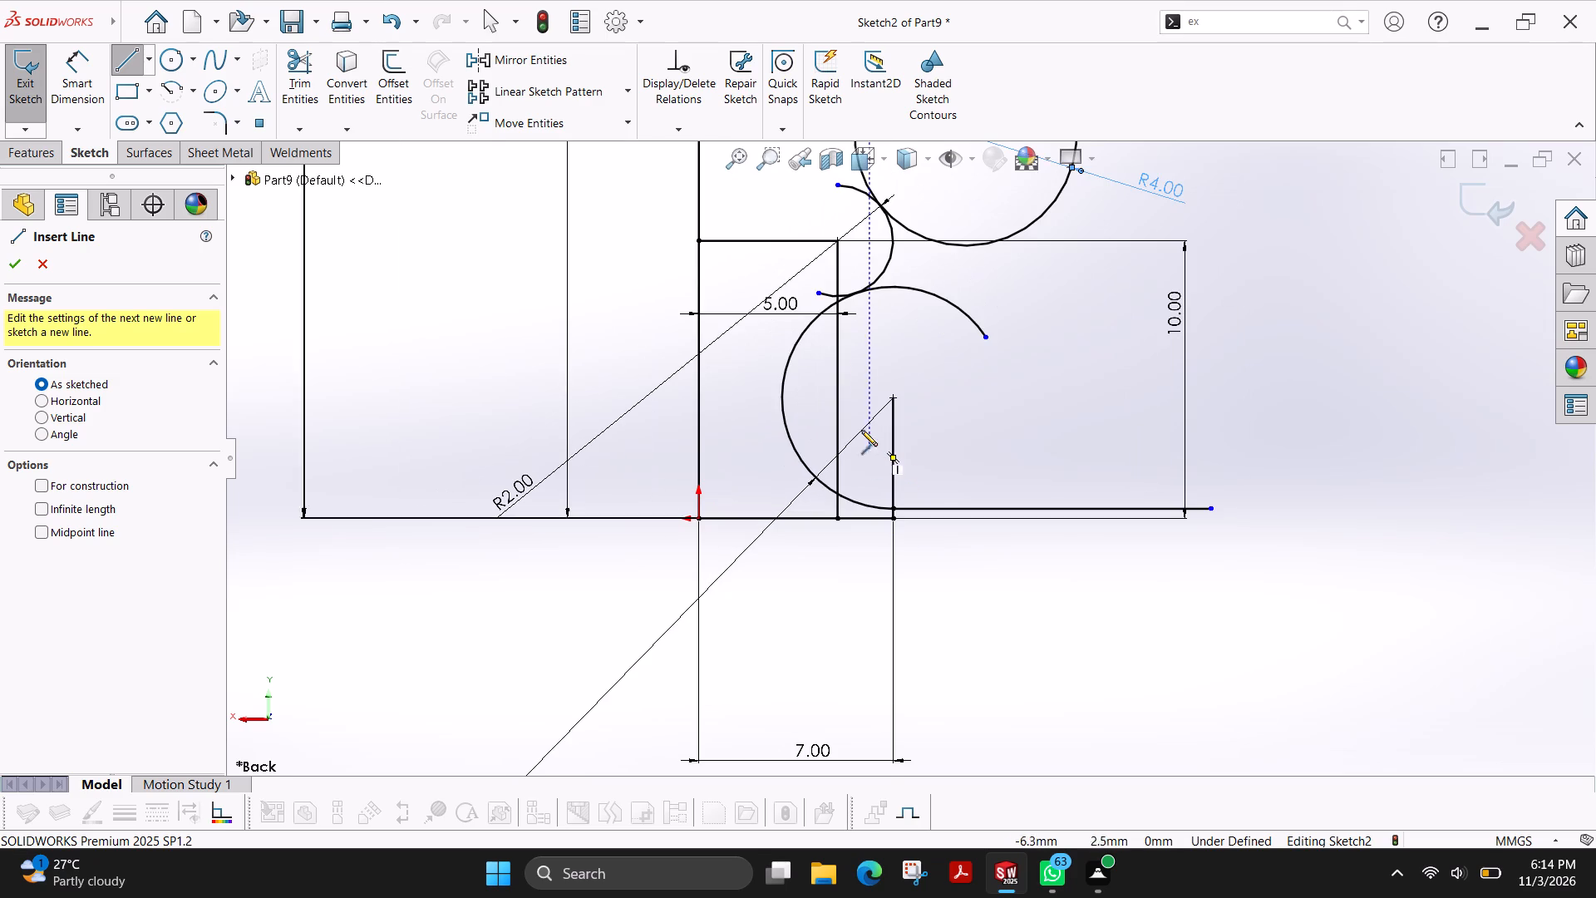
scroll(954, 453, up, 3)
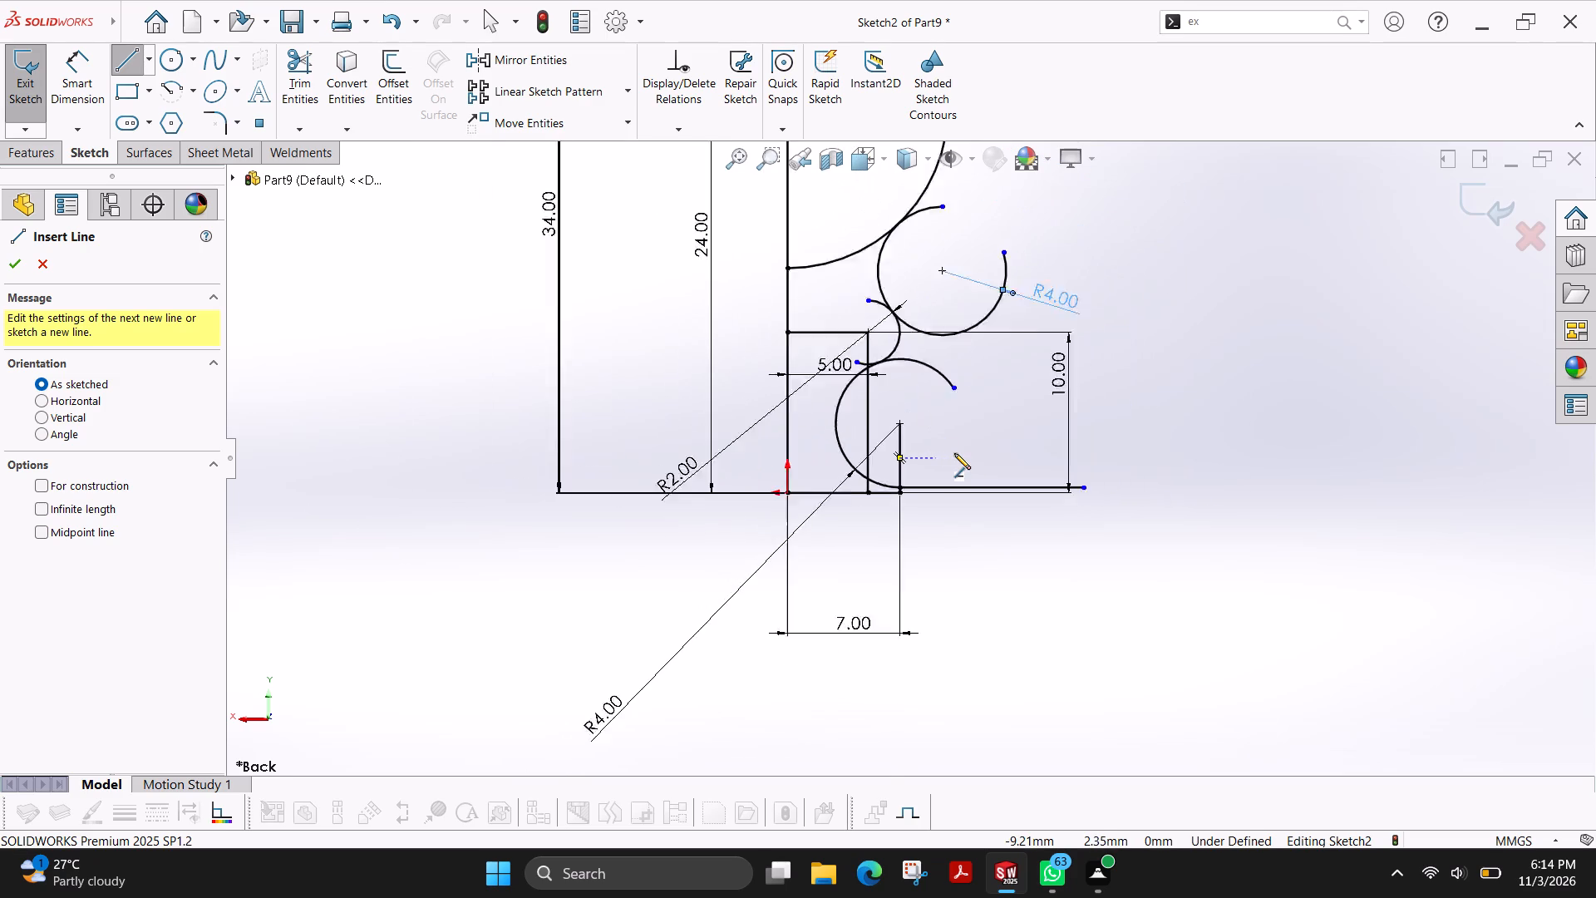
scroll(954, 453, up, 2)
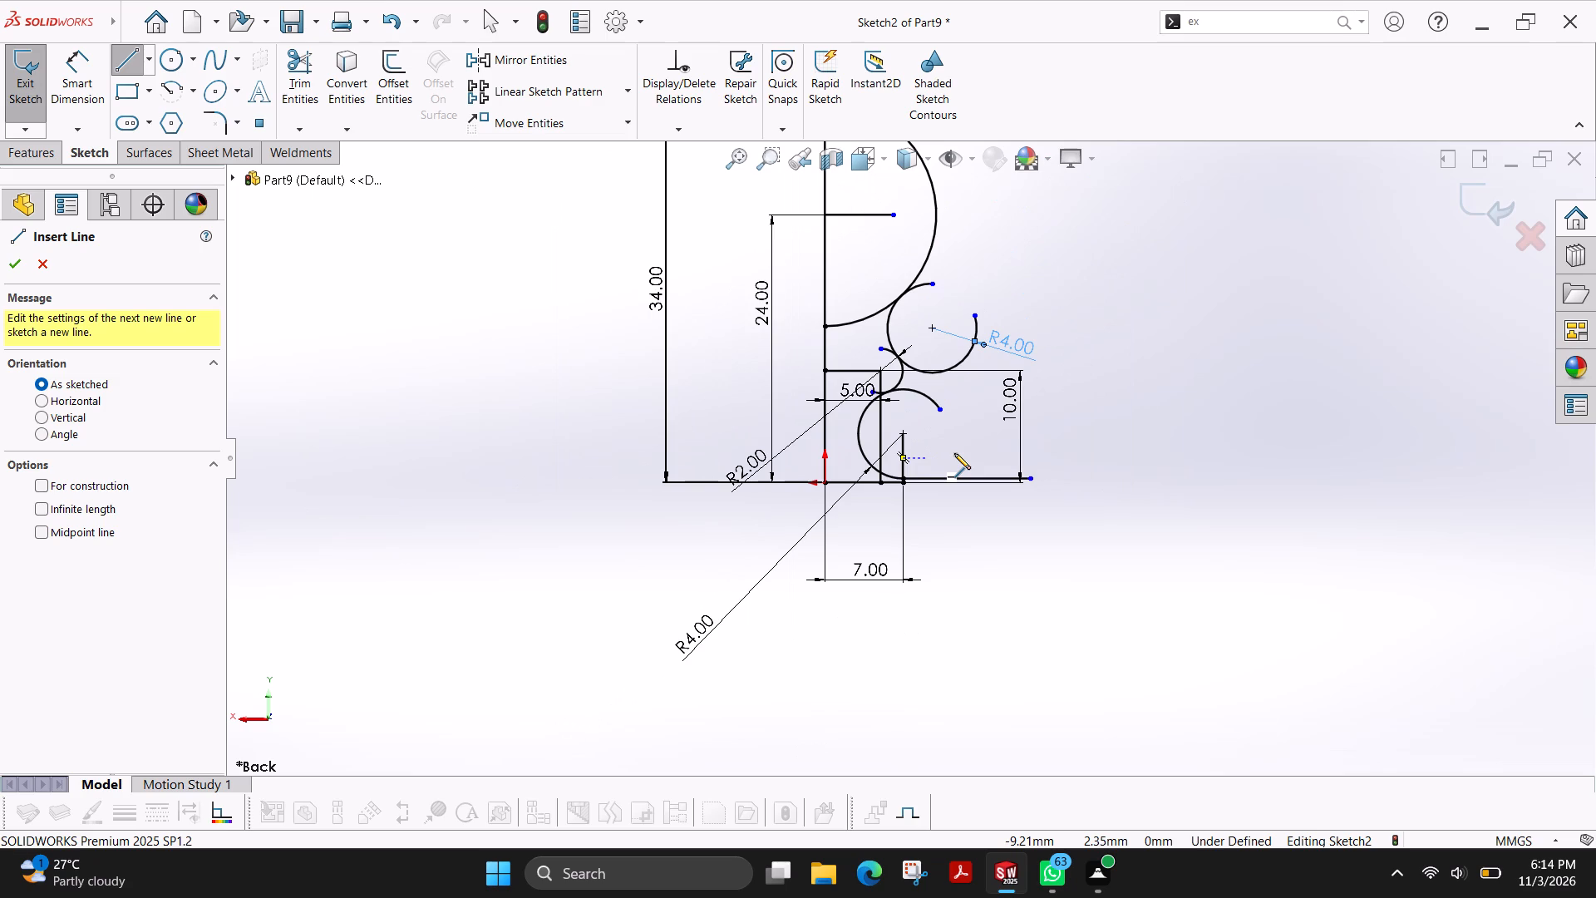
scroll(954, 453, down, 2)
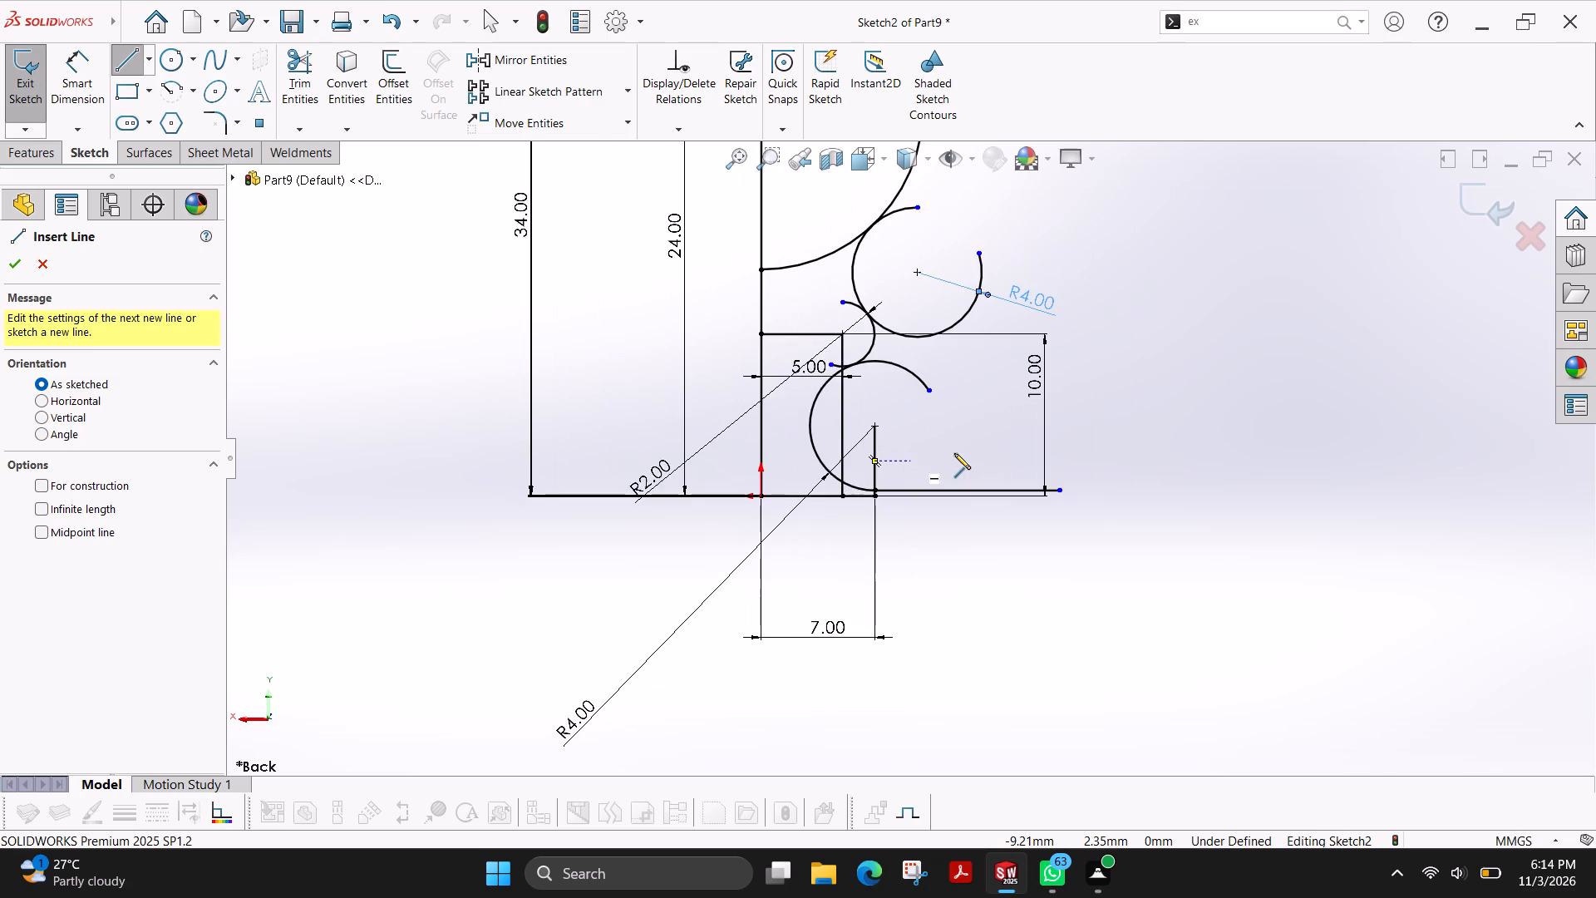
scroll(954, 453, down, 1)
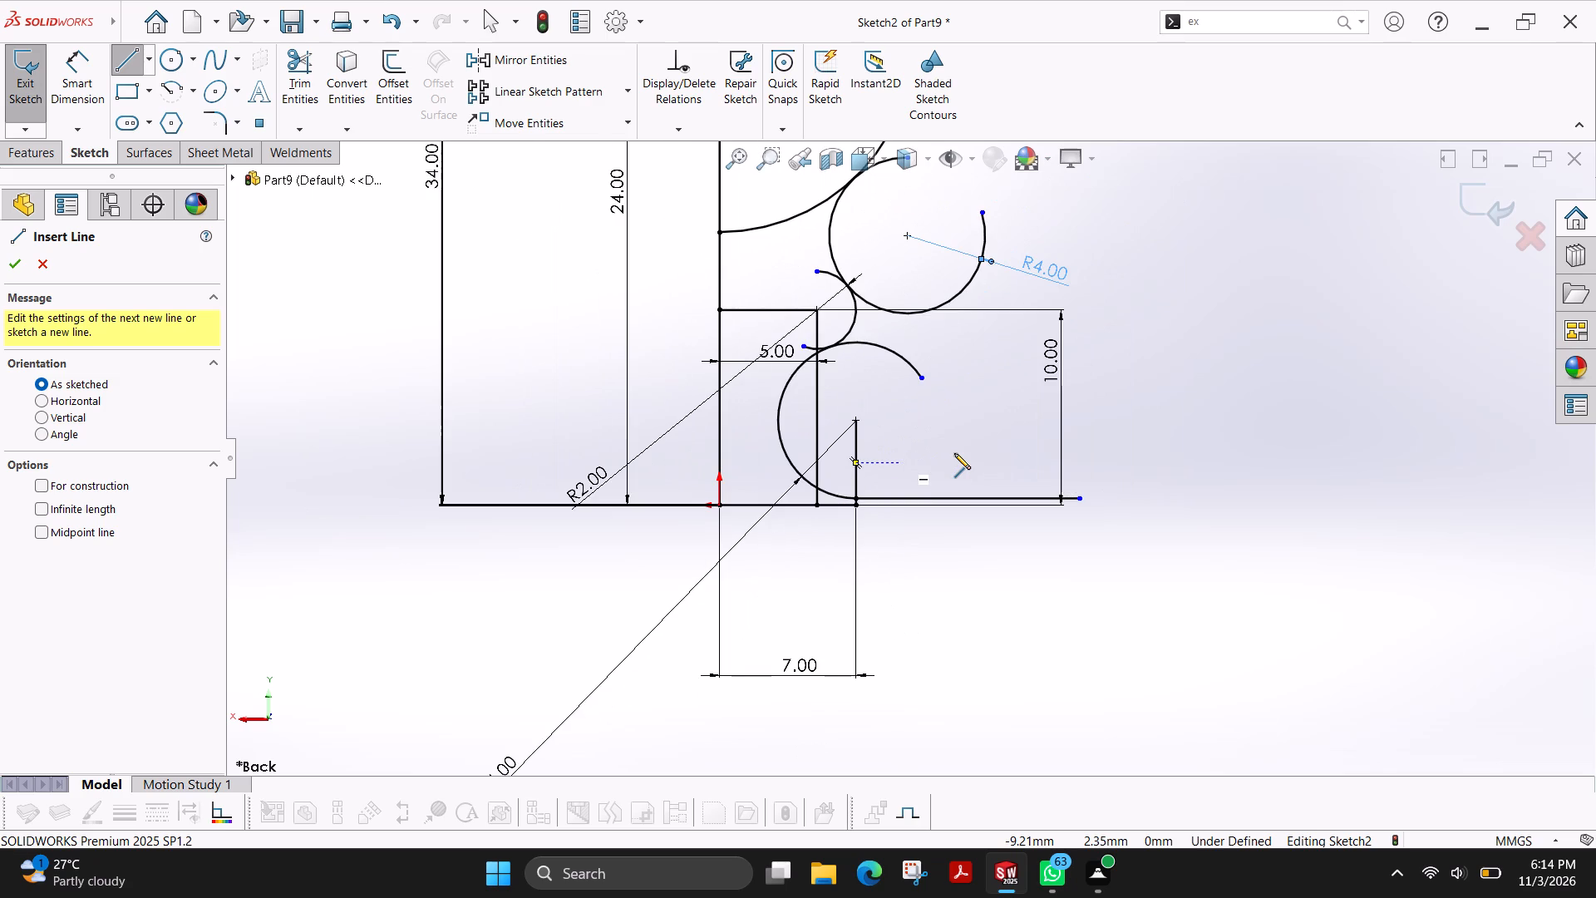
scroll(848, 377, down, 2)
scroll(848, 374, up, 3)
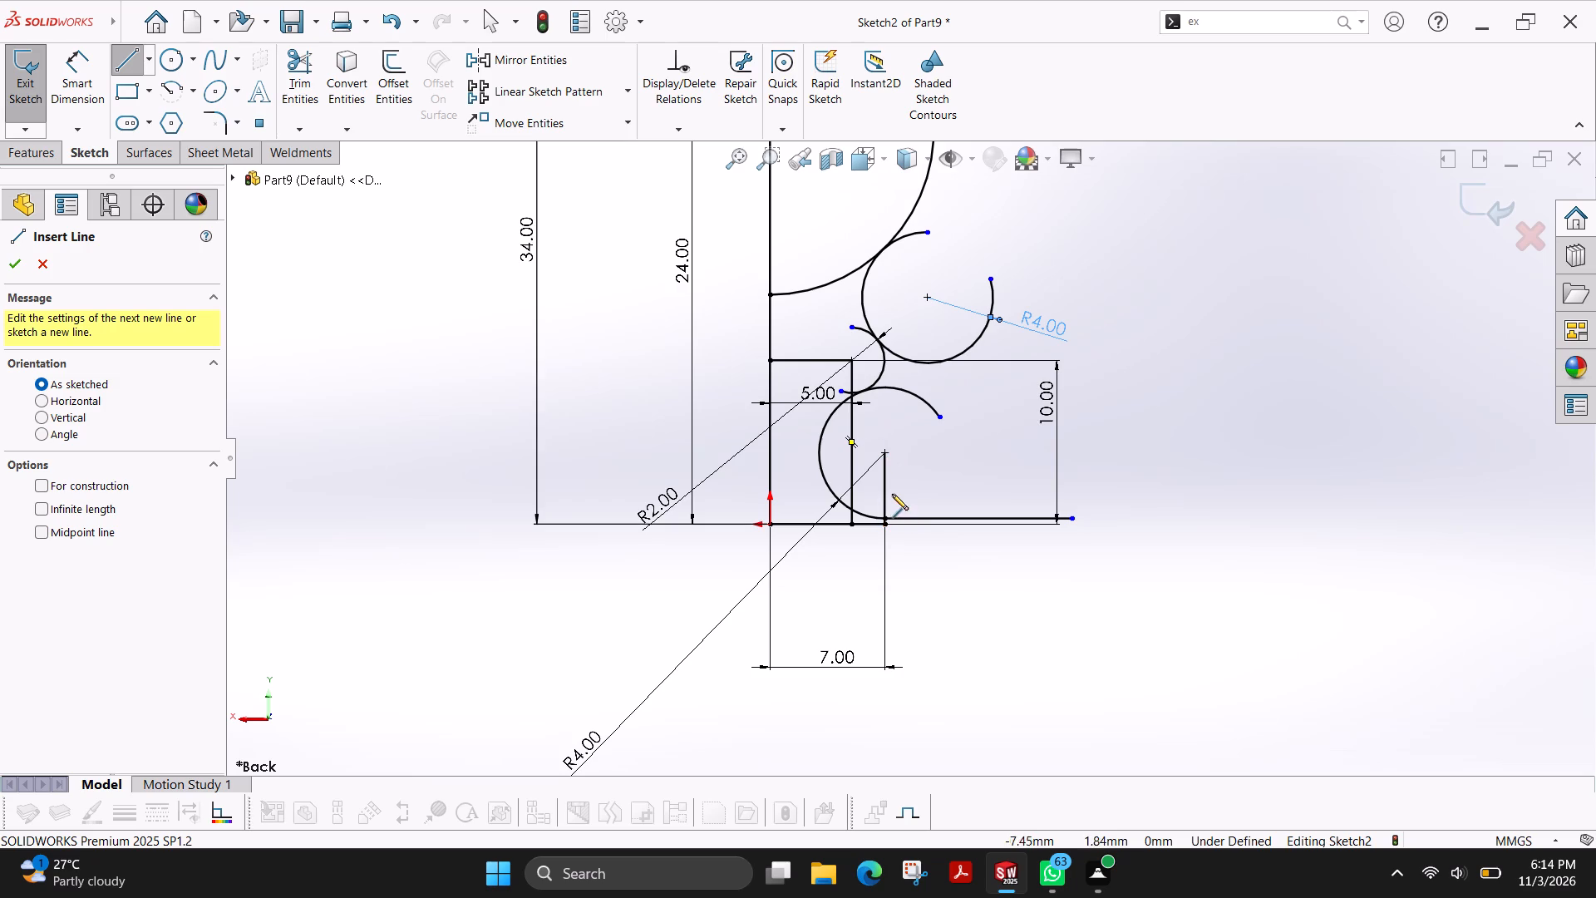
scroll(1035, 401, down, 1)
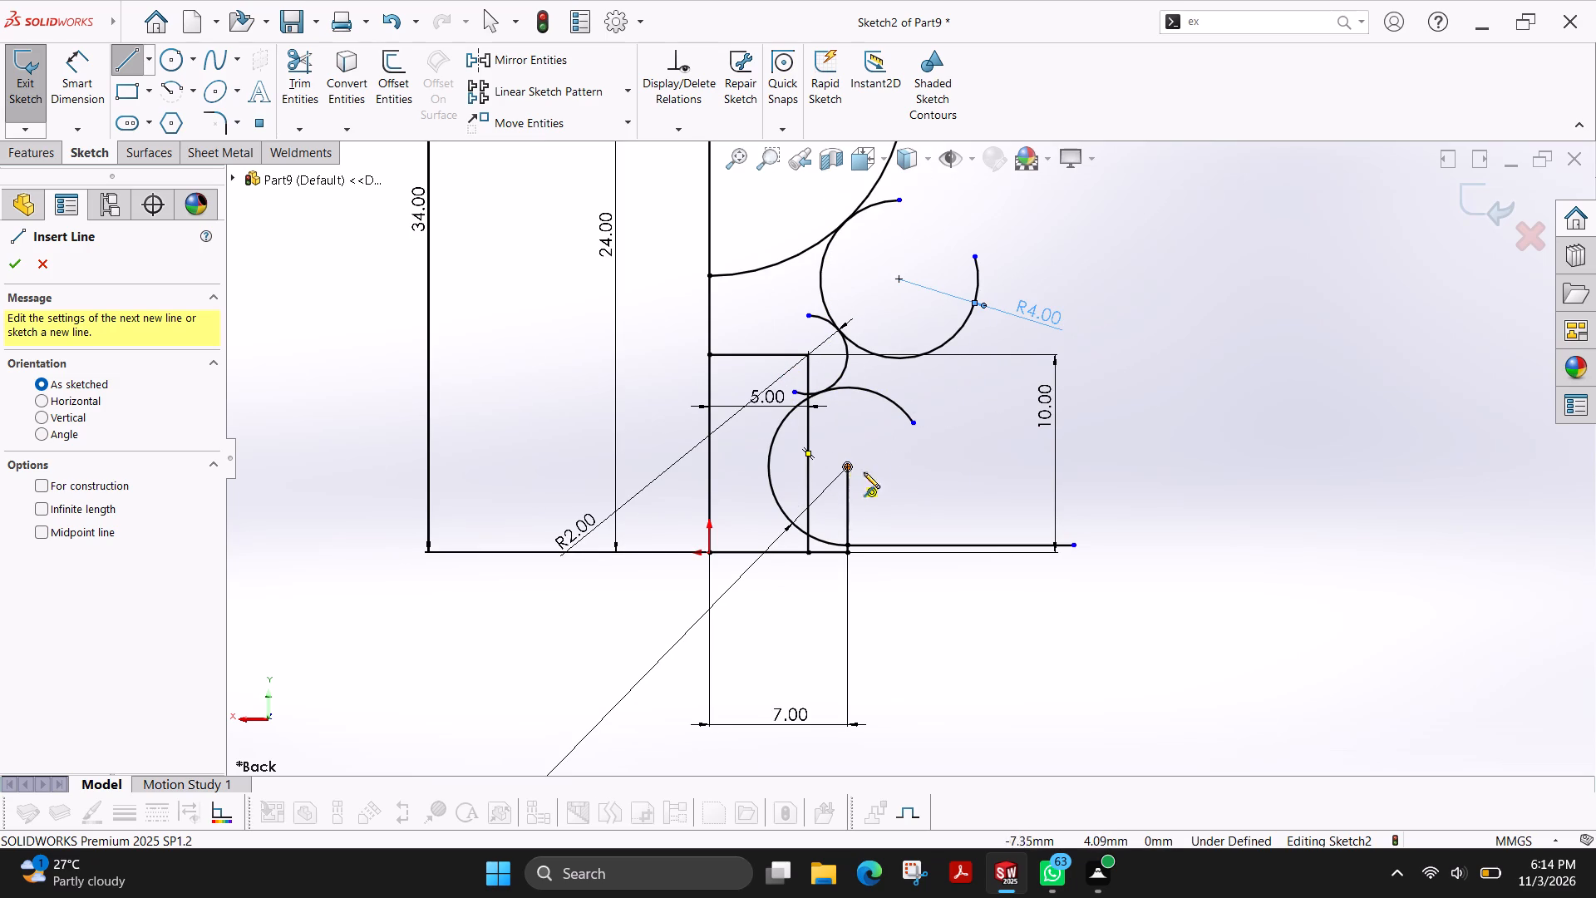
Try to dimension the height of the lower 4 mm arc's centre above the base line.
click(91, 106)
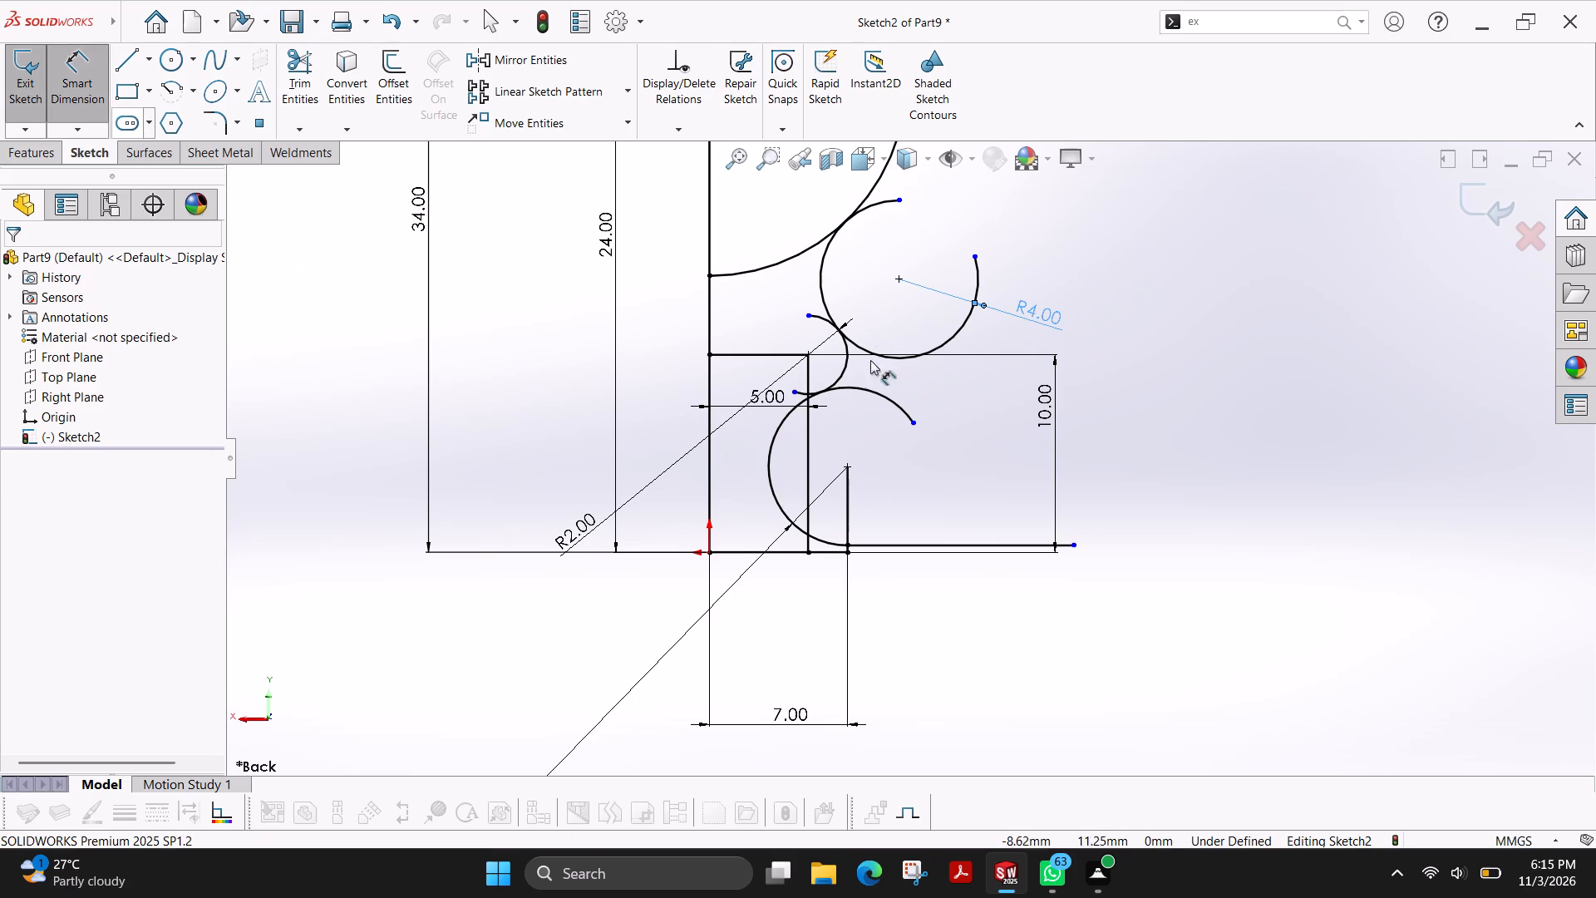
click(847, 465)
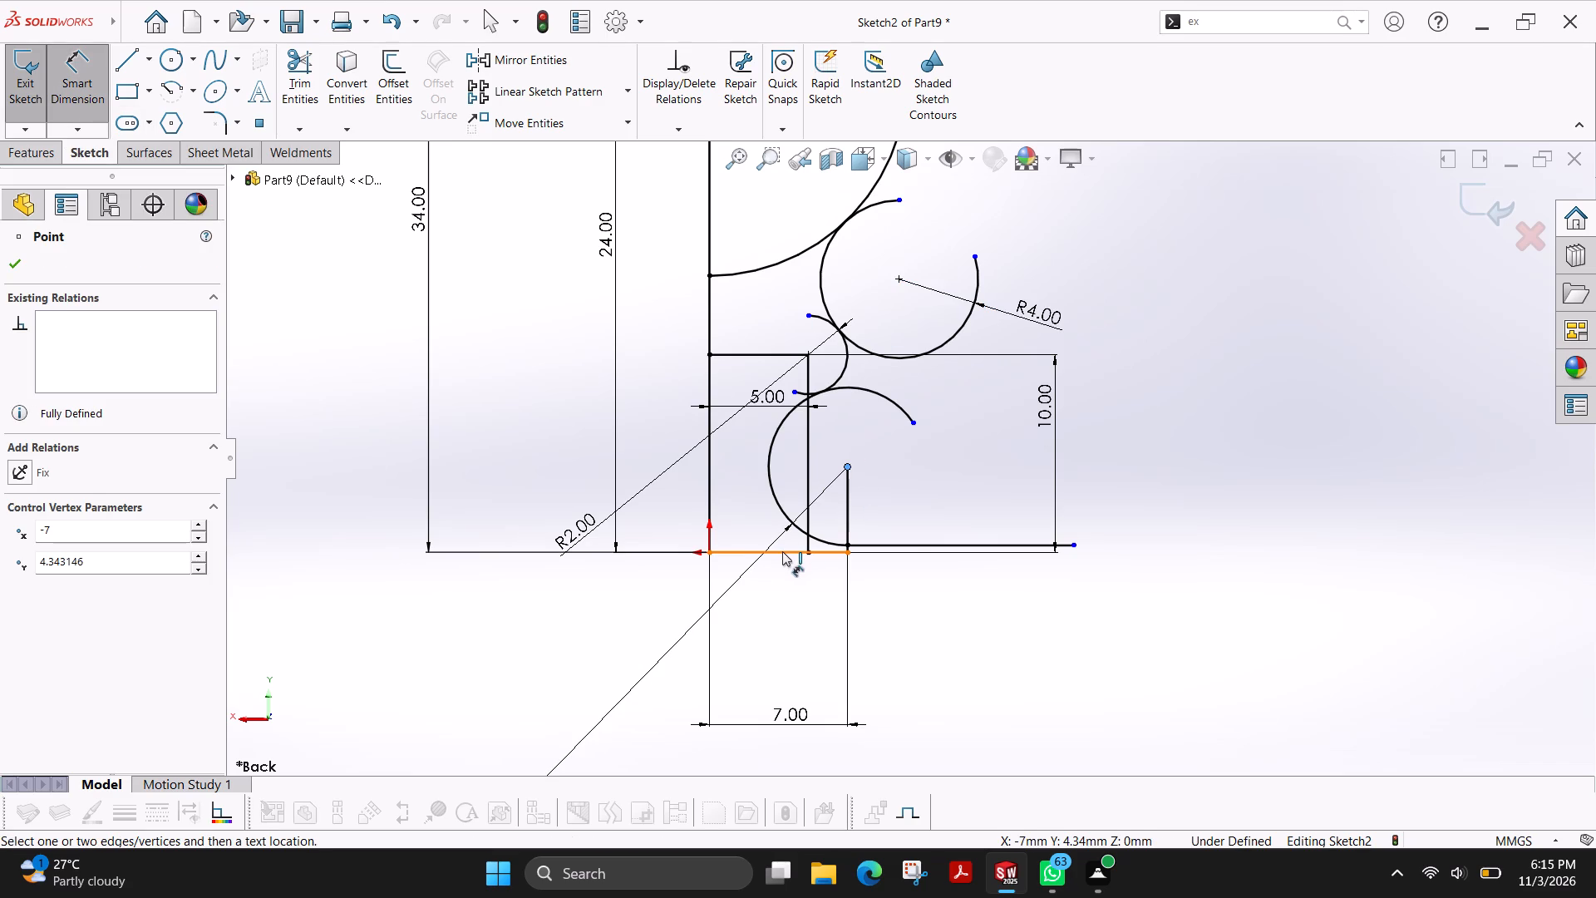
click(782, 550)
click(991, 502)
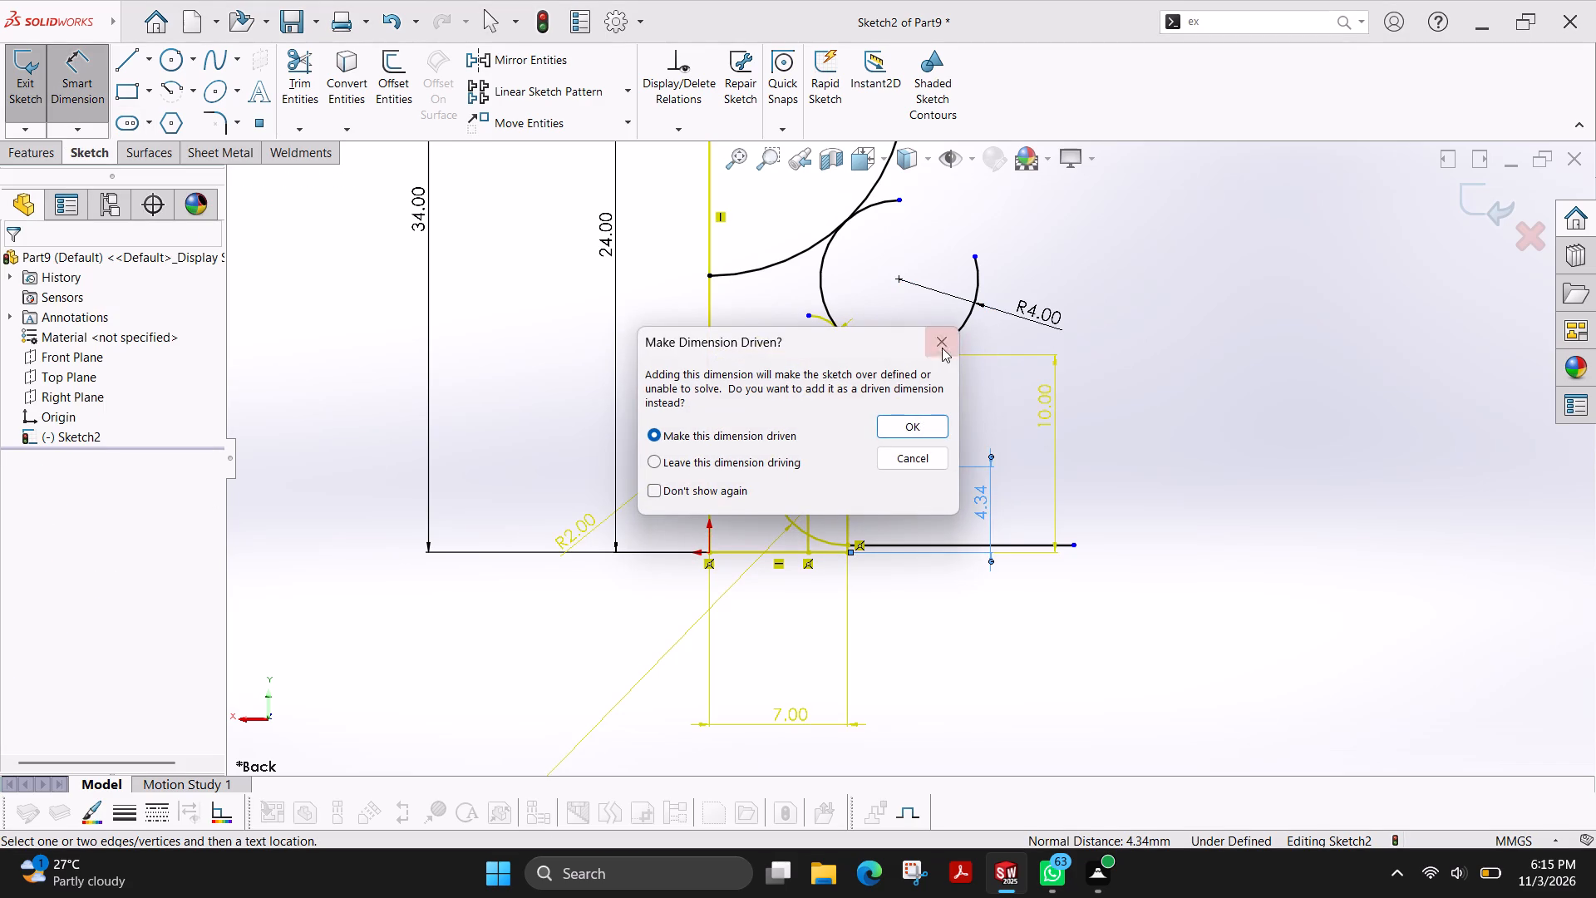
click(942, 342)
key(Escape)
Trim away the horizontal line that extends outward from the lower 4 mm arc's bottom end.
scroll(743, 590, down, 2)
scroll(743, 590, up, 4)
scroll(1015, 490, down, 3)
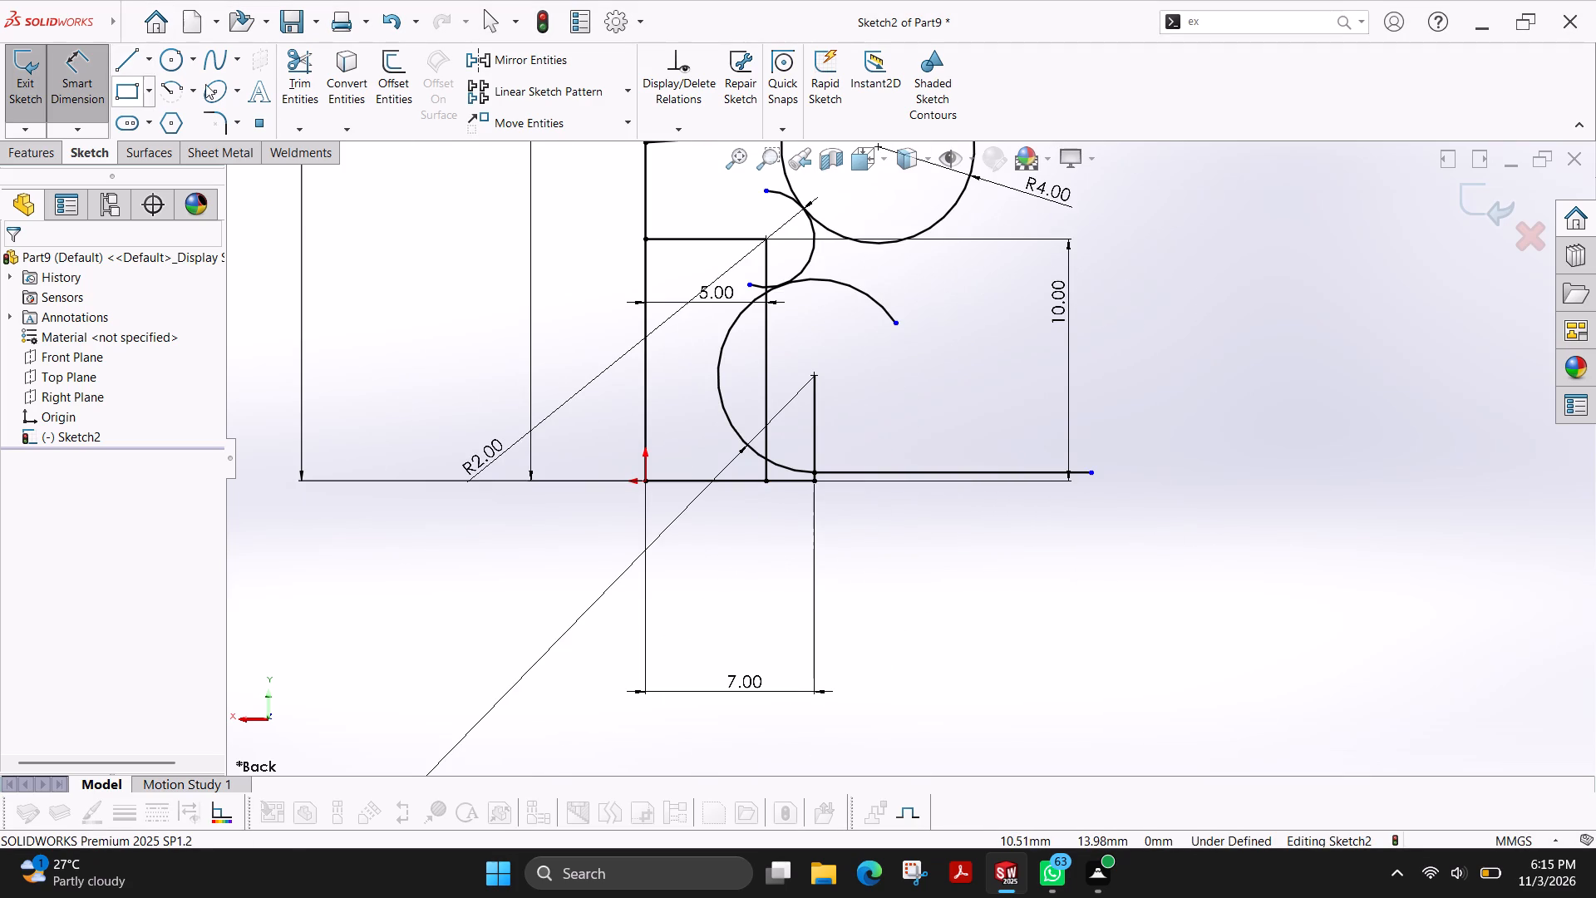
click(308, 79)
drag(933, 448, 928, 476)
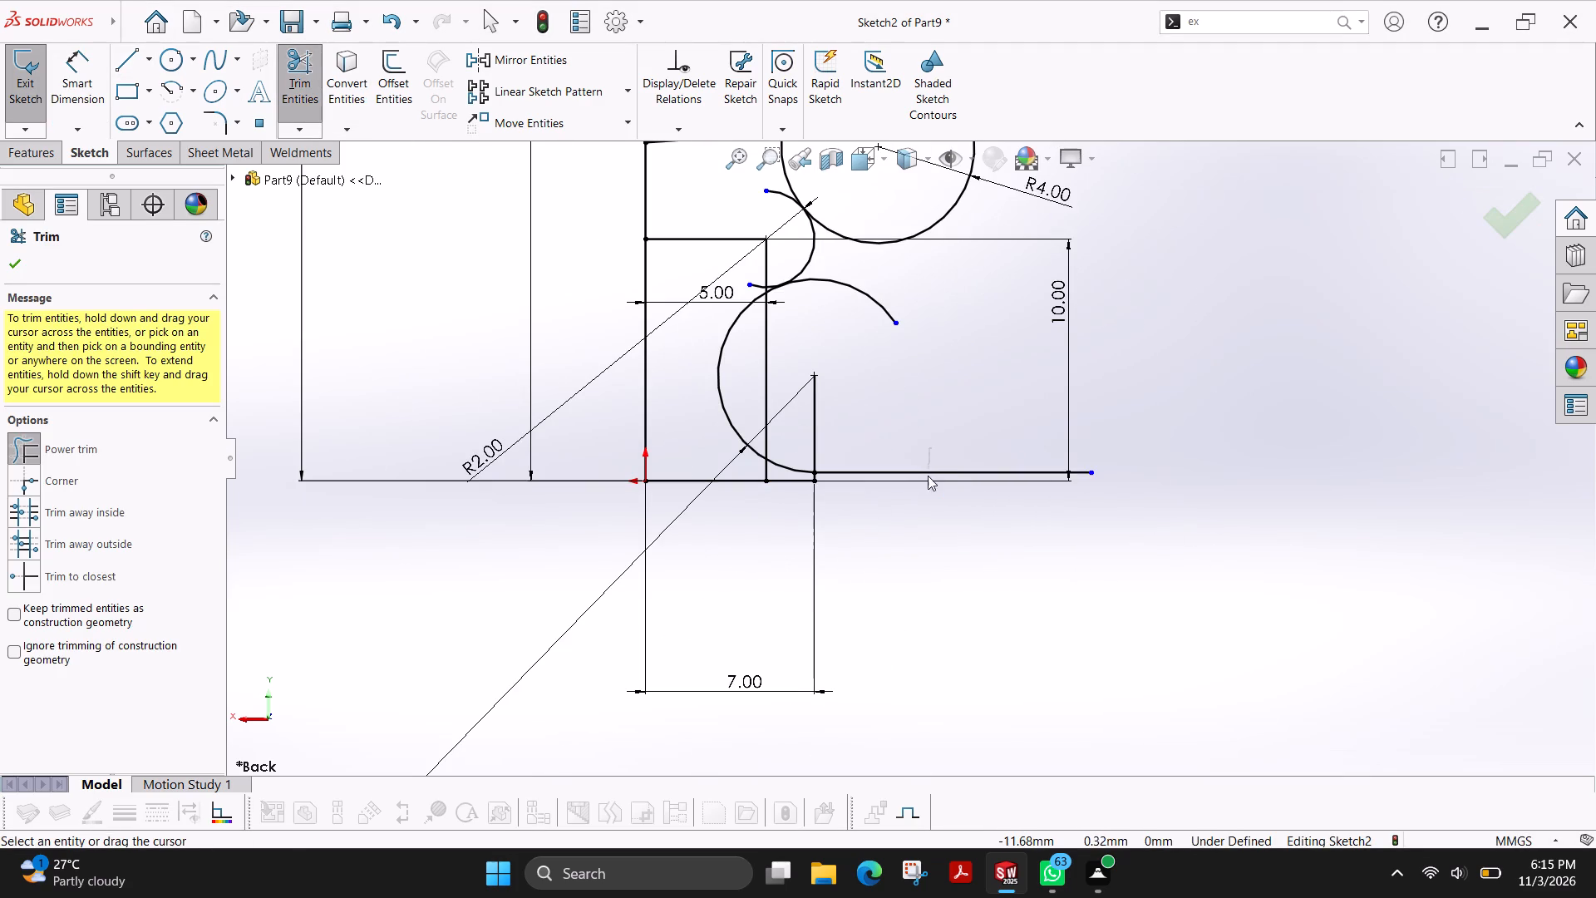
drag(928, 476, 924, 497)
Examine the whole trimmed profile and the junctions between its arcs and lines.
scroll(765, 337, up, 1)
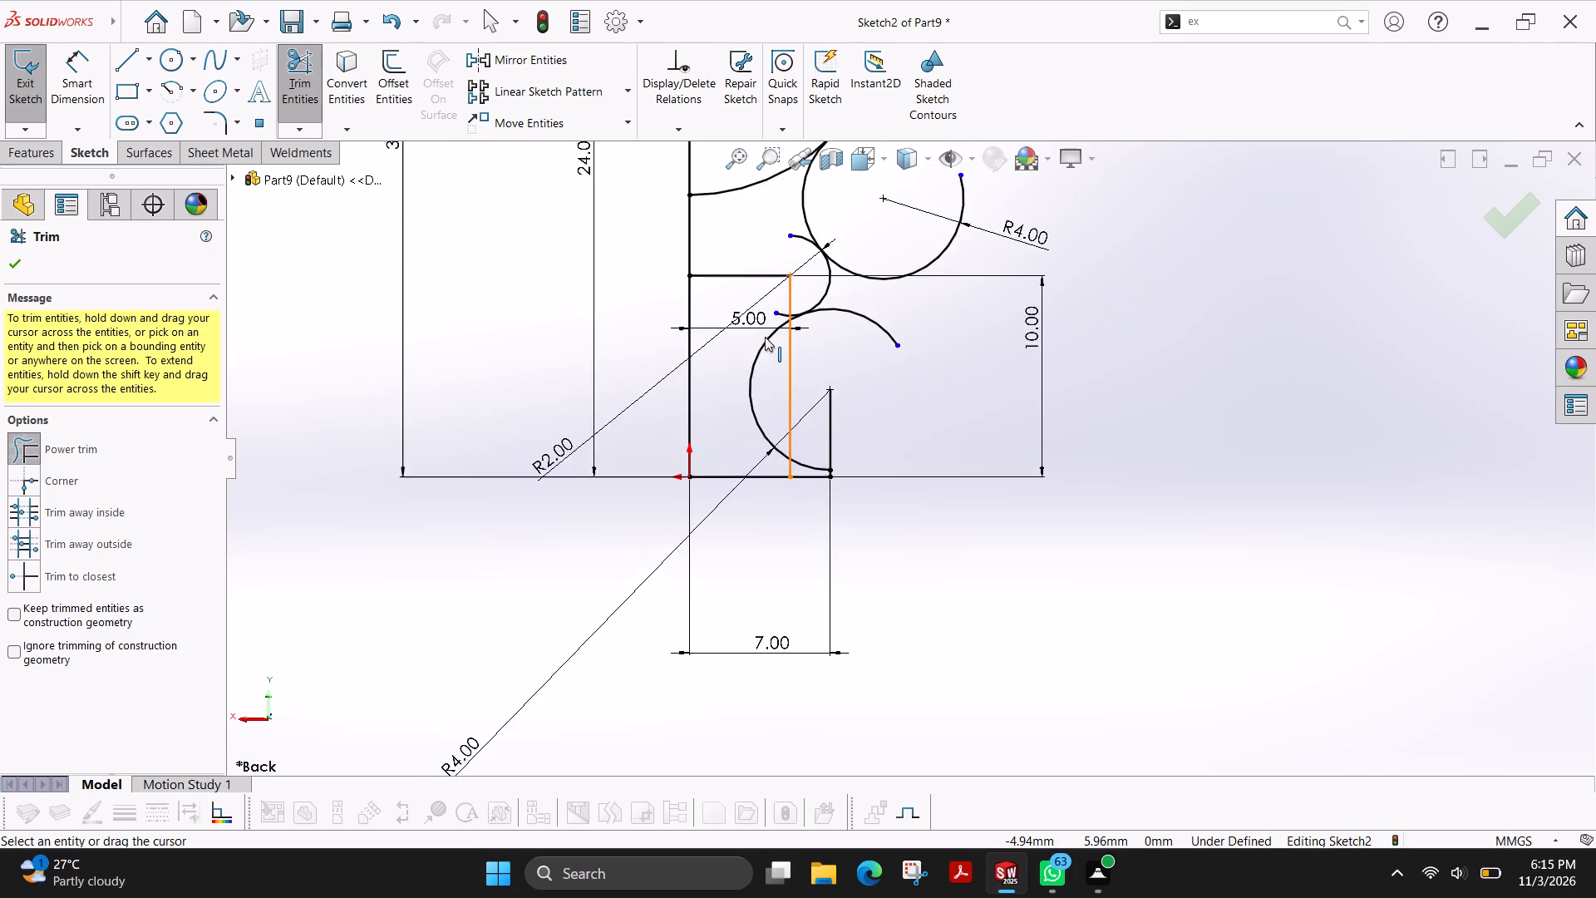
scroll(765, 337, up, 2)
scroll(934, 224, up, 5)
scroll(938, 322, down, 3)
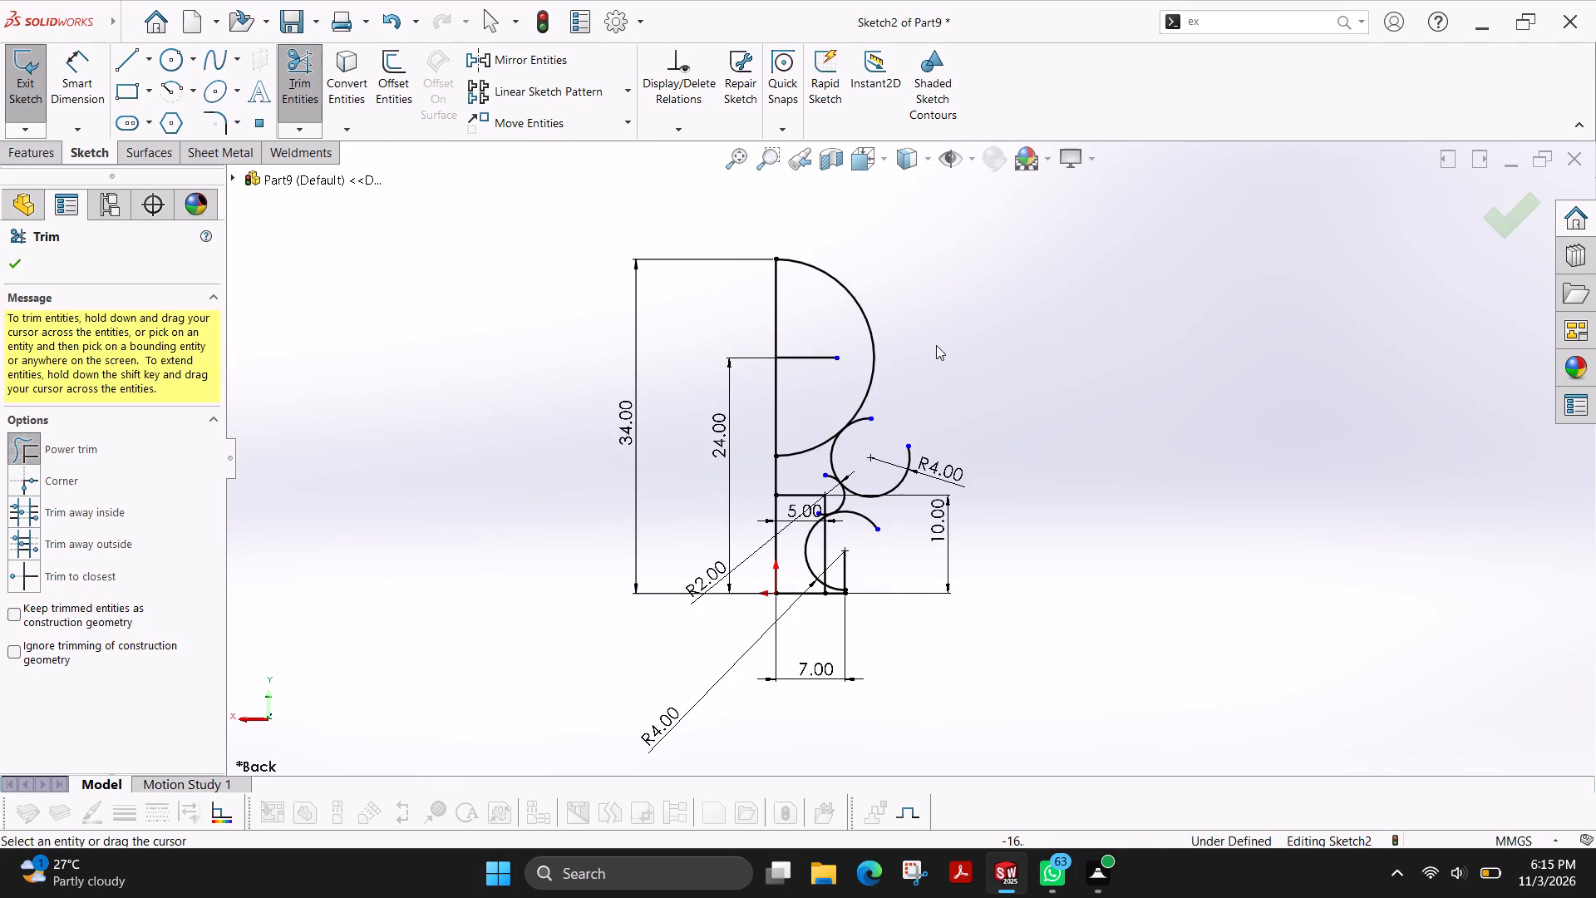
scroll(870, 535, up, 3)
scroll(869, 533, down, 8)
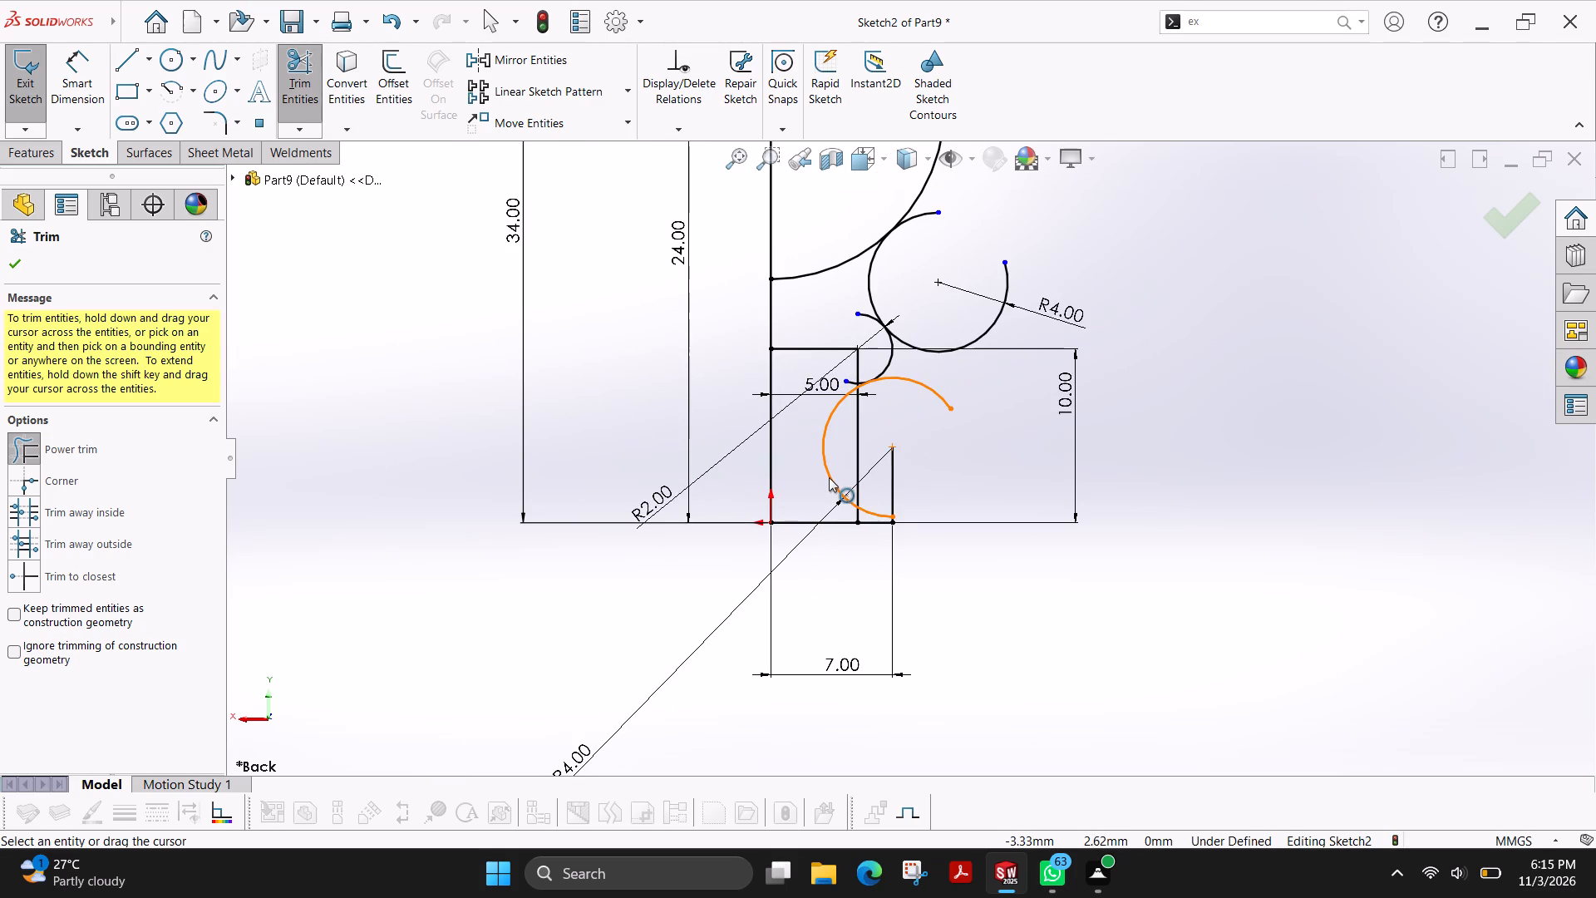
scroll(829, 477, down, 1)
scroll(791, 565, up, 2)
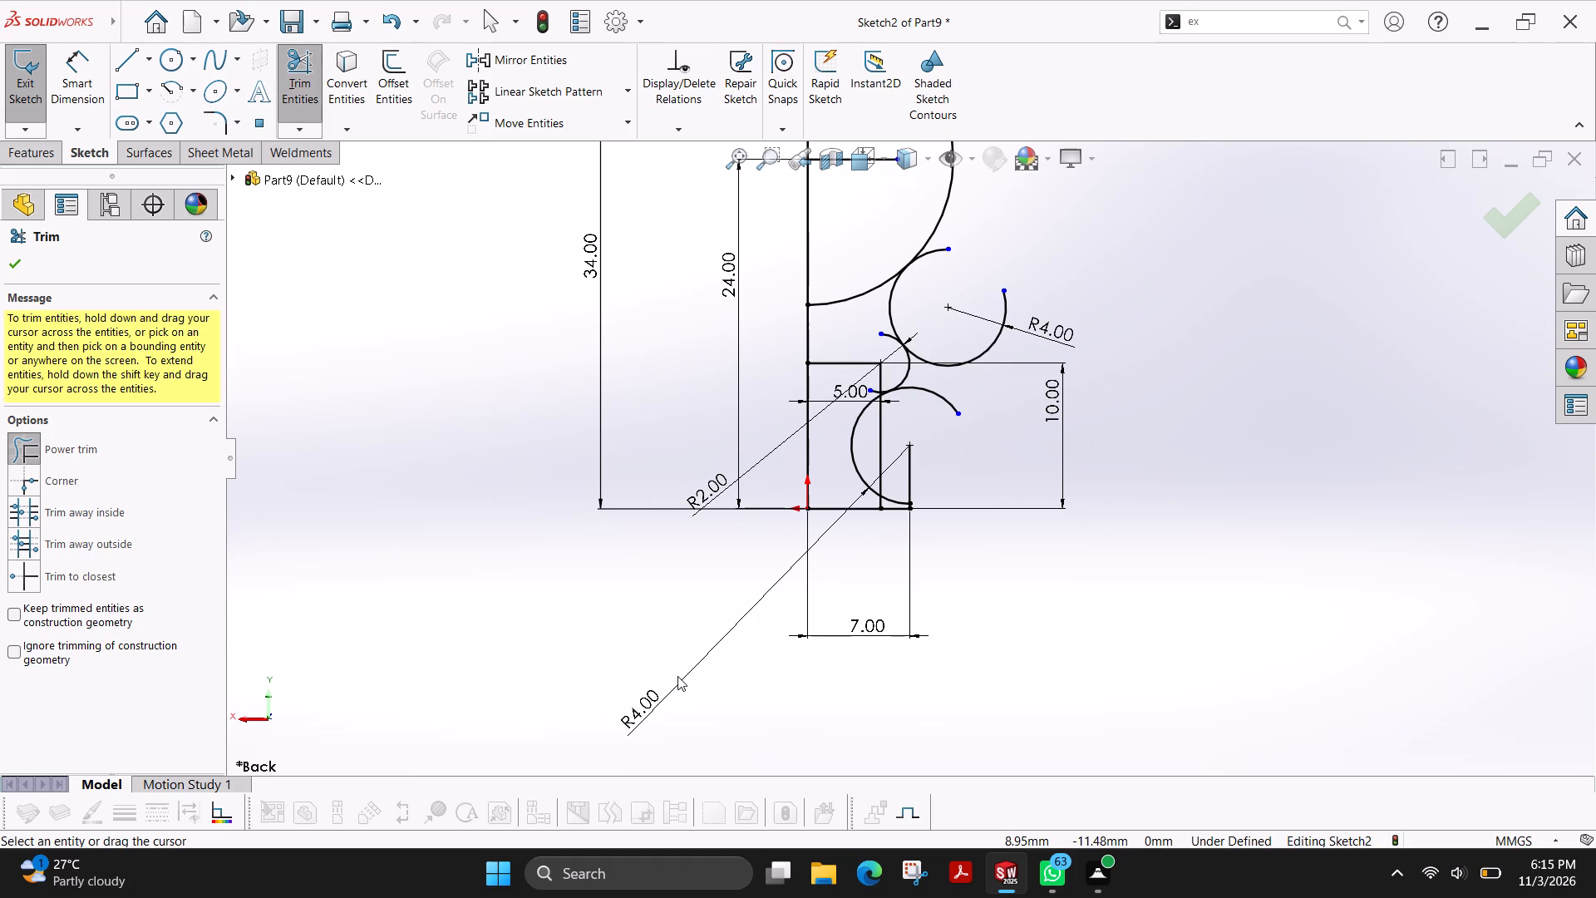
Add a driven dimension for the height of the lower 4 mm arc's centre above the base line.
scroll(918, 445, down, 2)
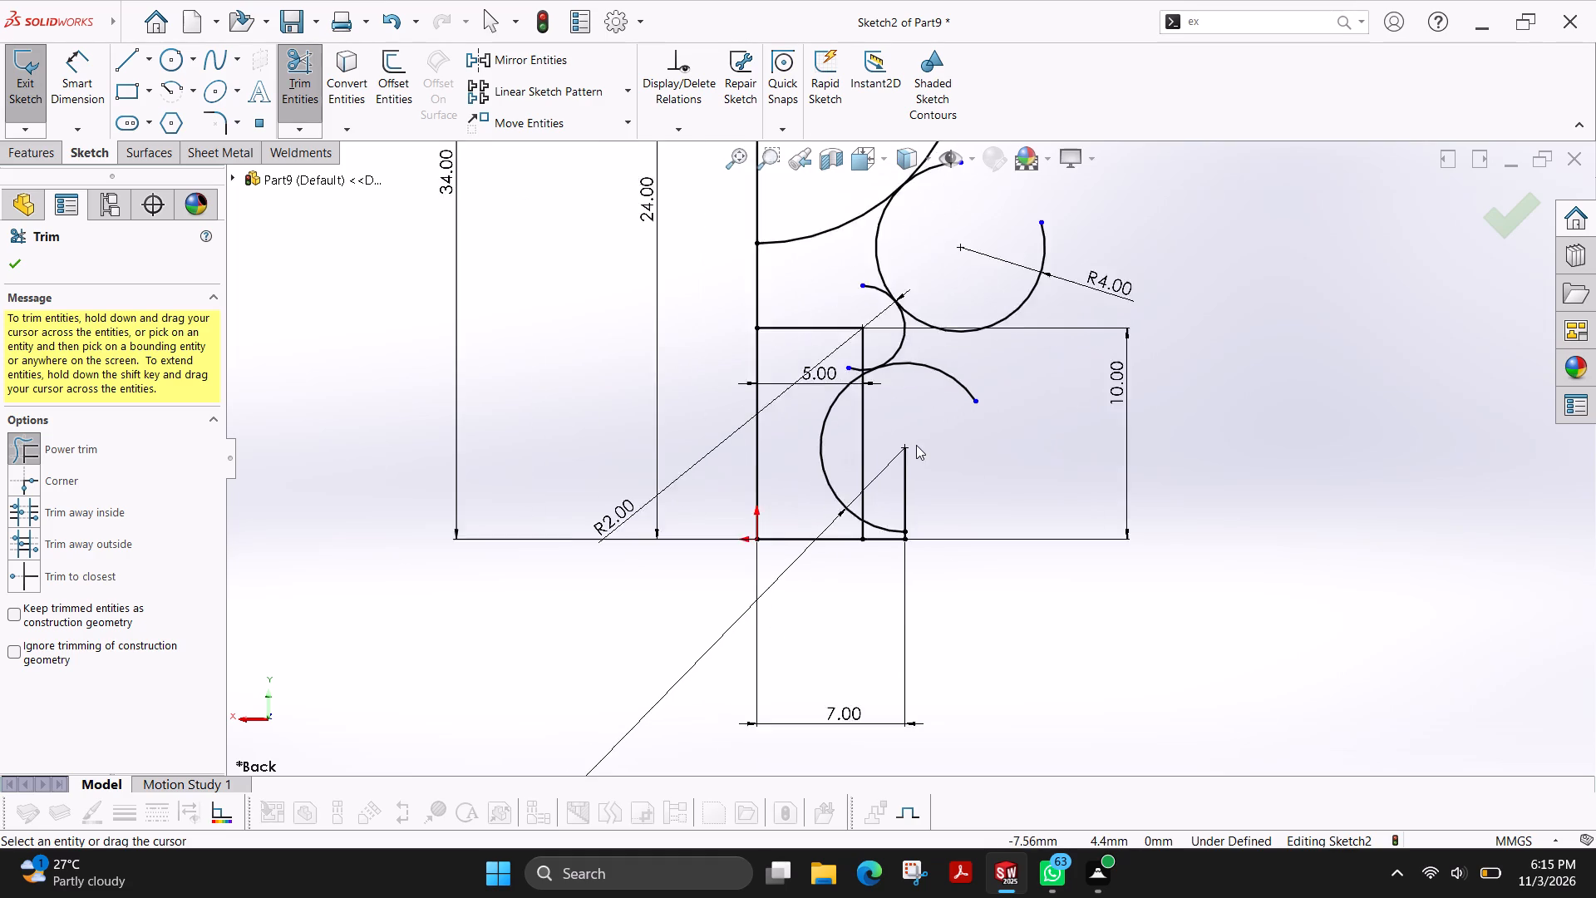
scroll(916, 445, down, 1)
click(80, 97)
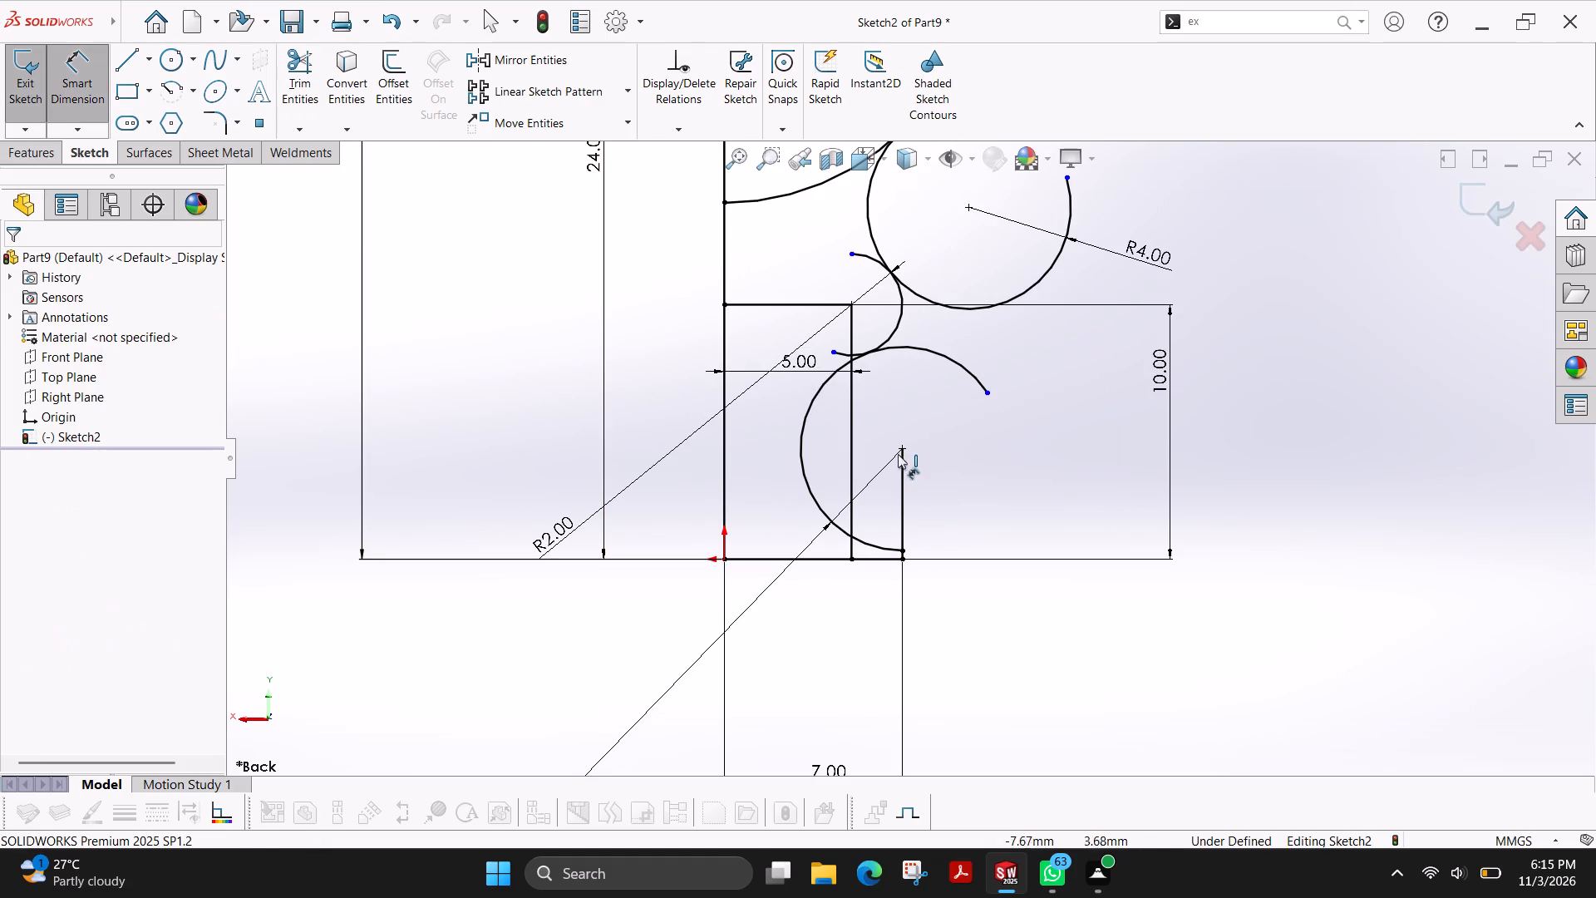
click(900, 448)
click(824, 558)
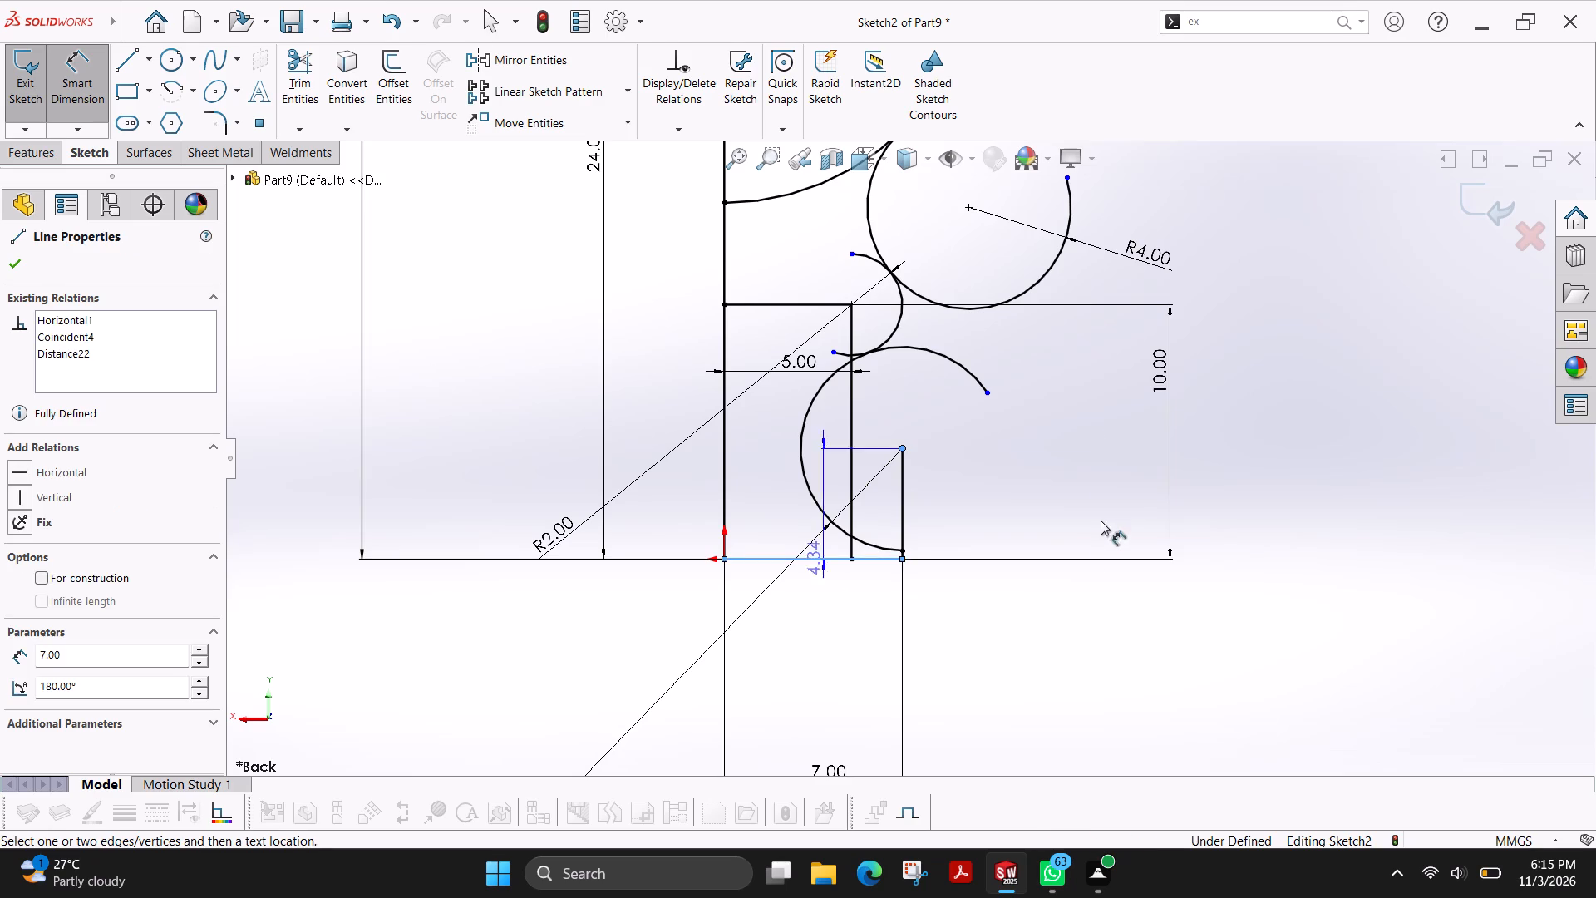
click(1078, 511)
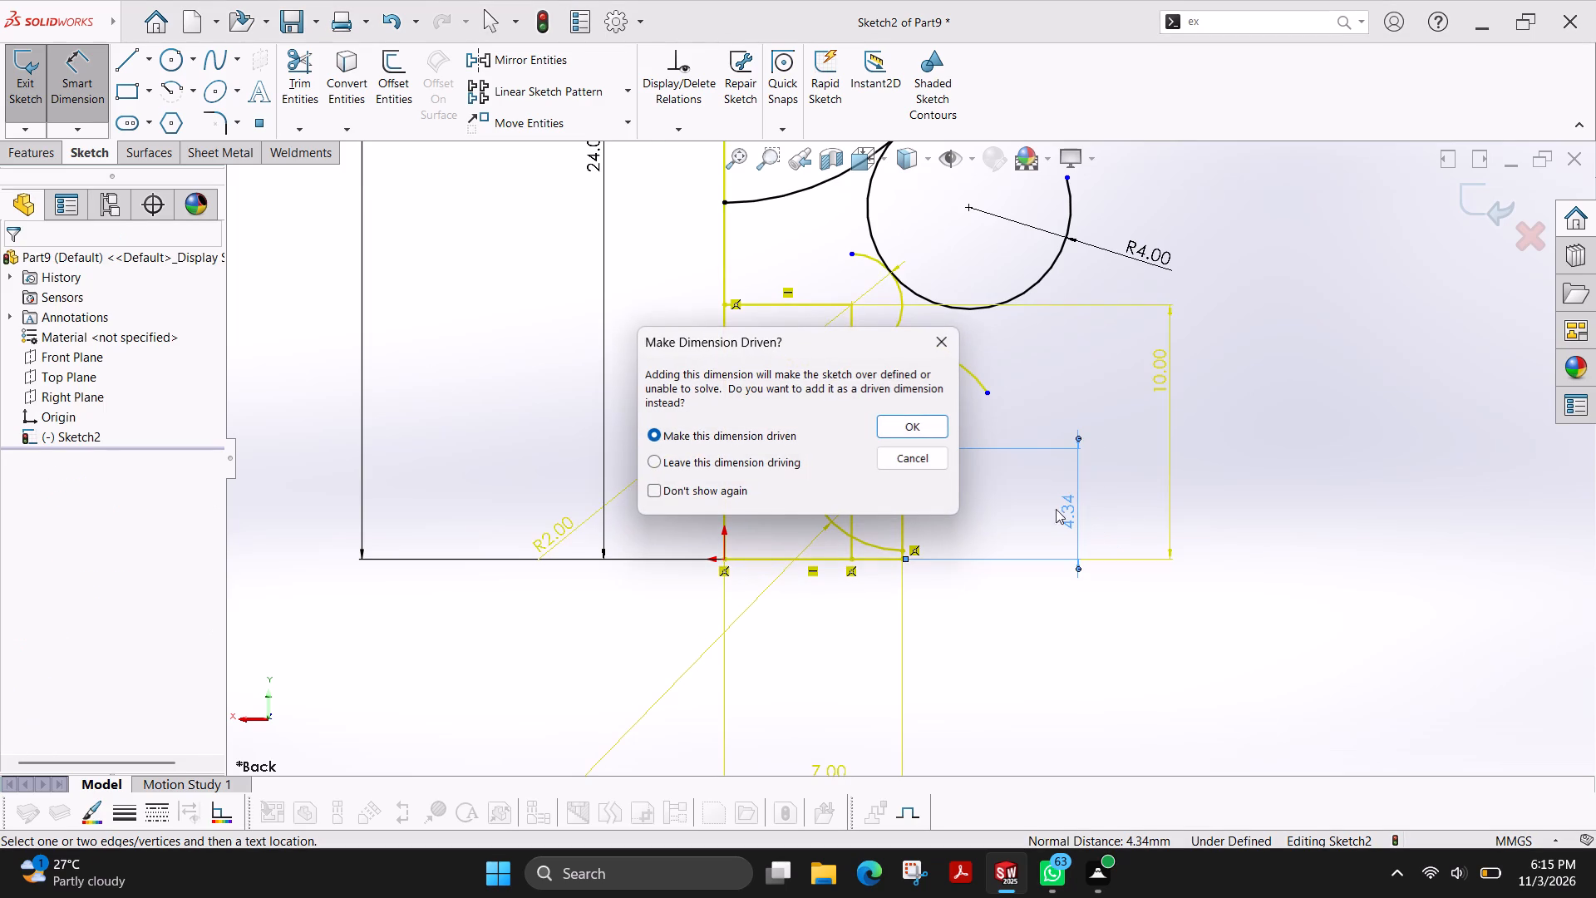
click(903, 423)
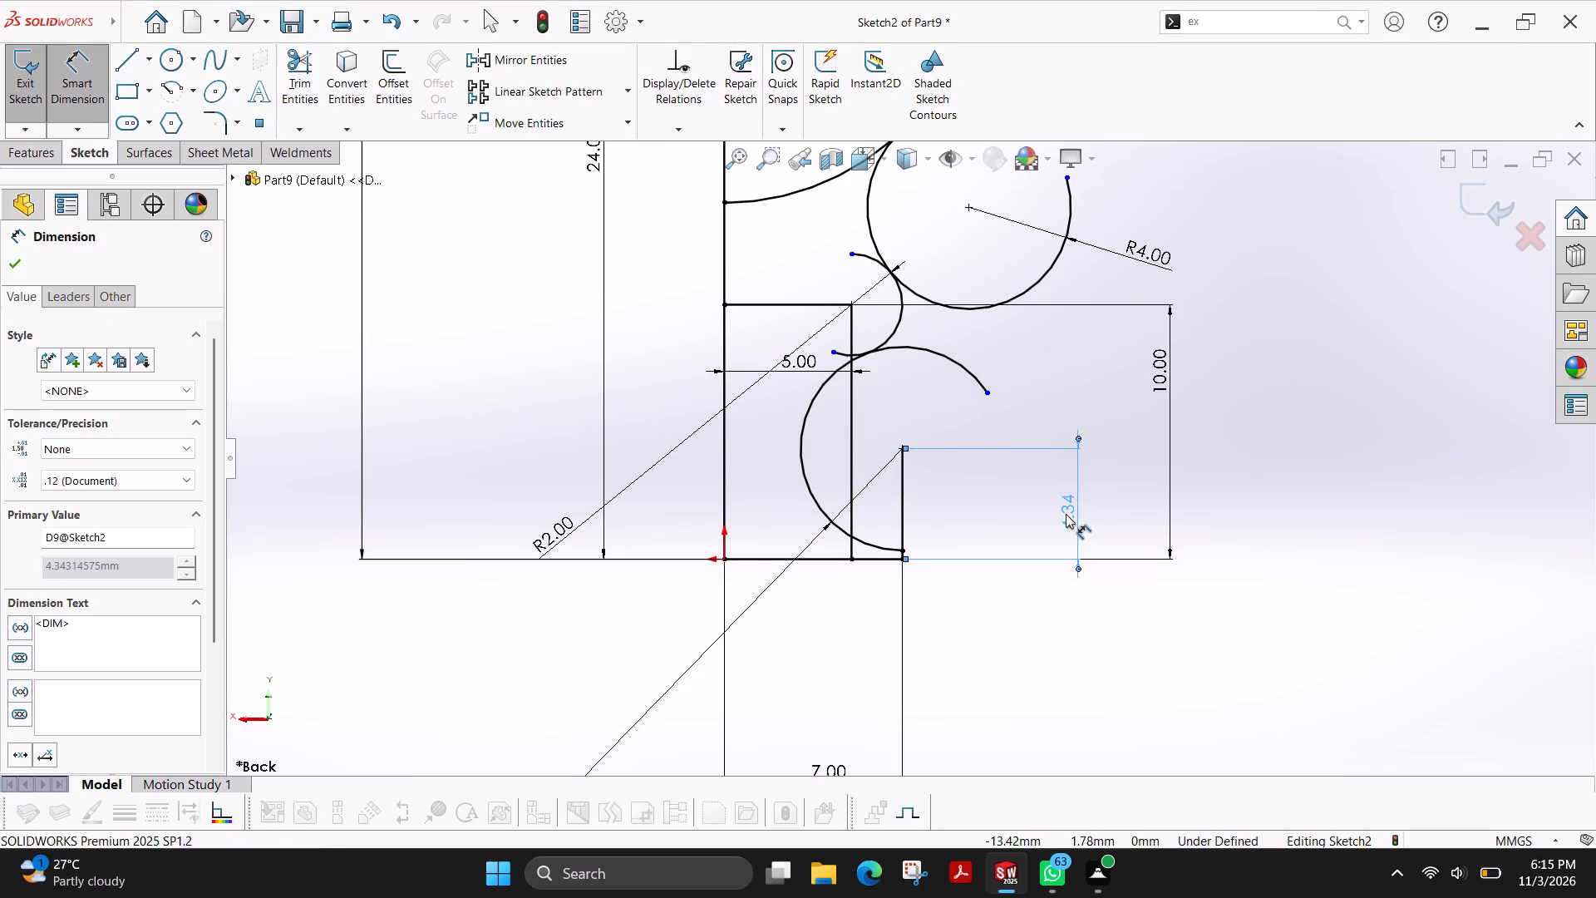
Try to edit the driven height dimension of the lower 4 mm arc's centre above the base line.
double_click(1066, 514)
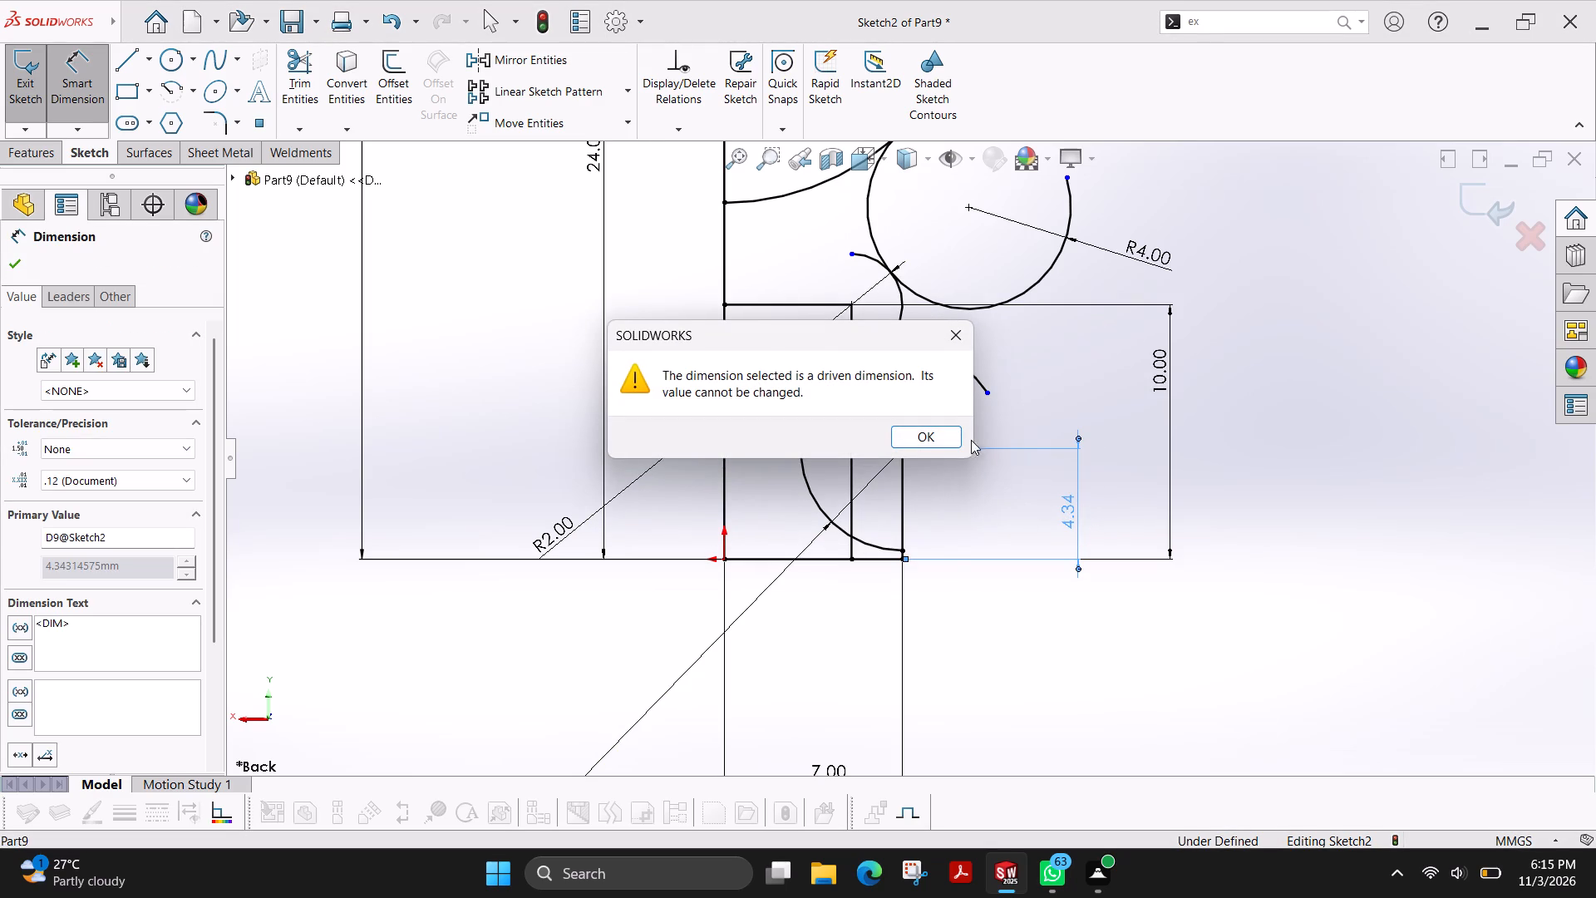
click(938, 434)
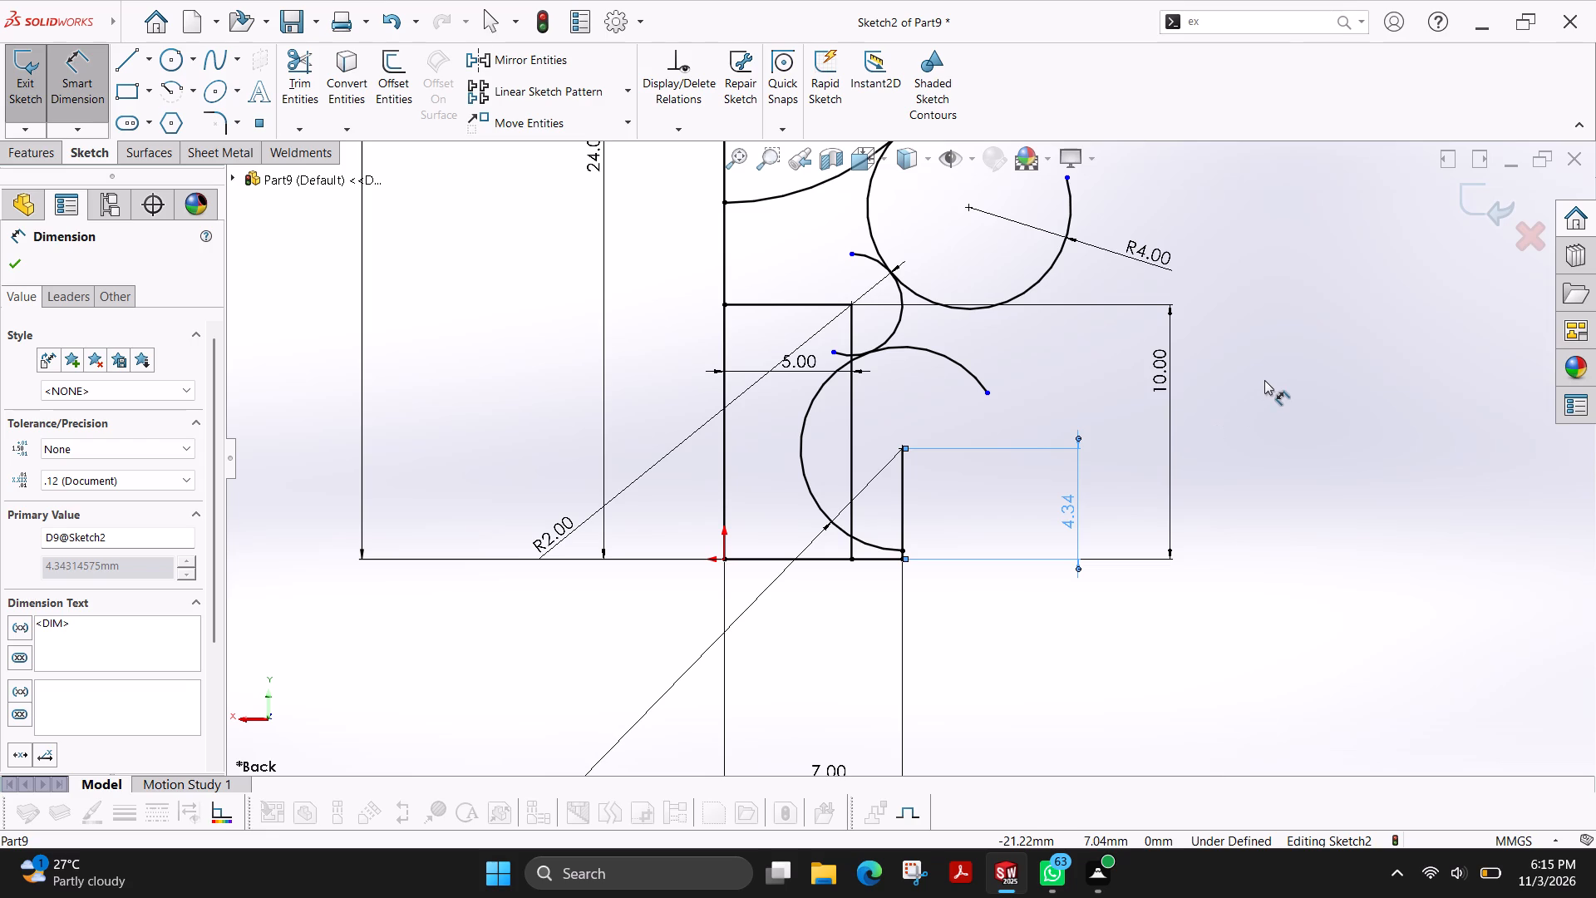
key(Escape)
Check the long vertical line's length and the large top arc's radius using dimension previews, without placing either dimension.
scroll(934, 361, up, 7)
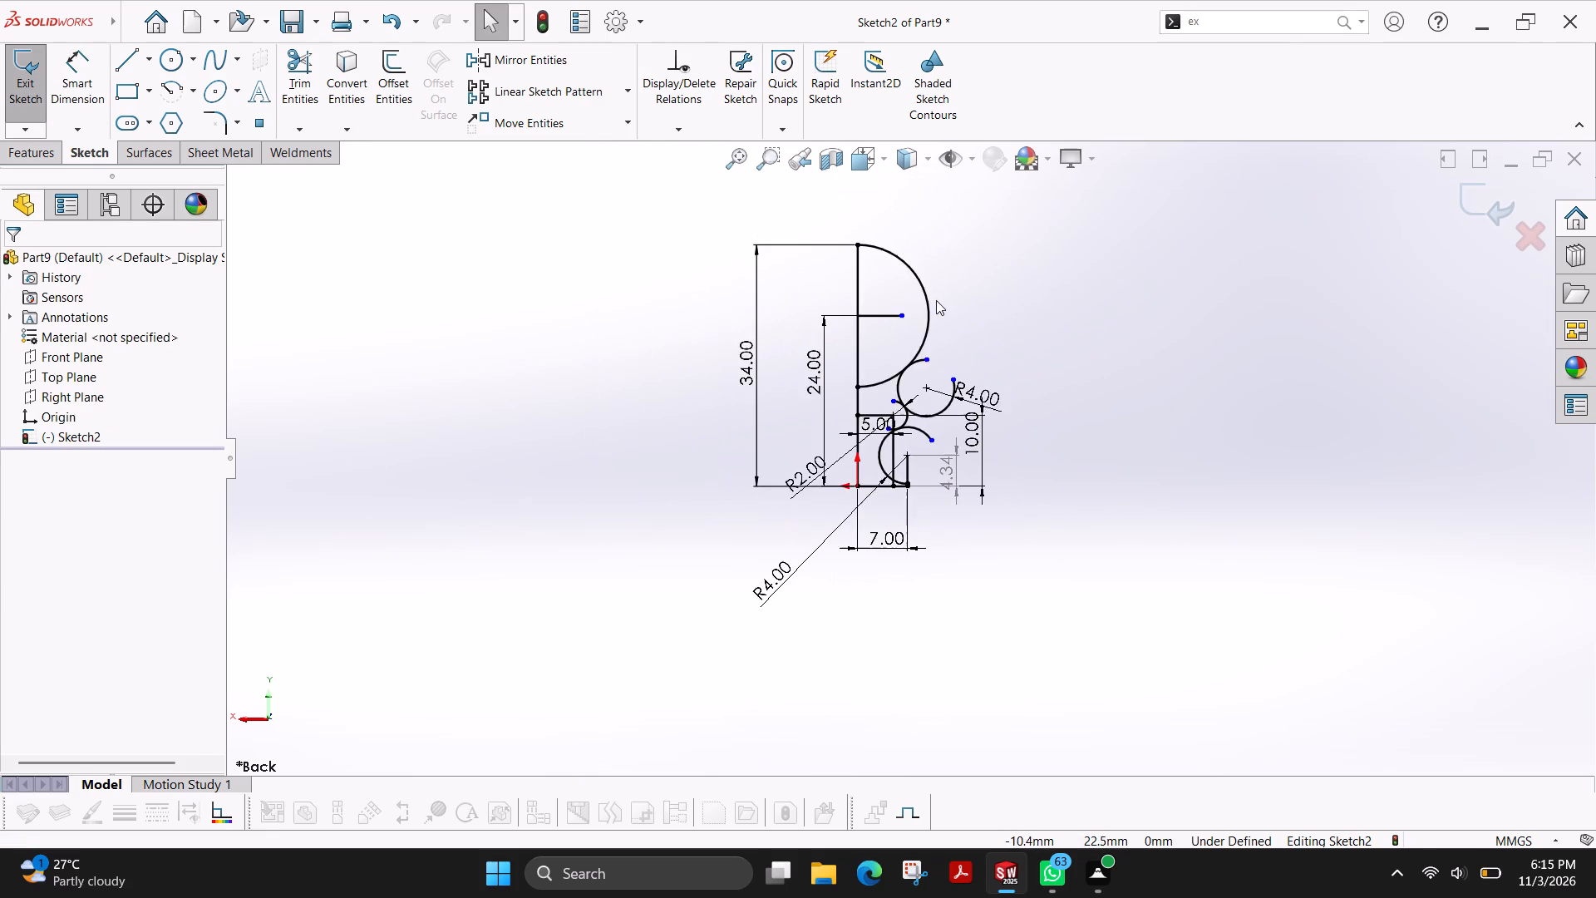
scroll(899, 250, down, 2)
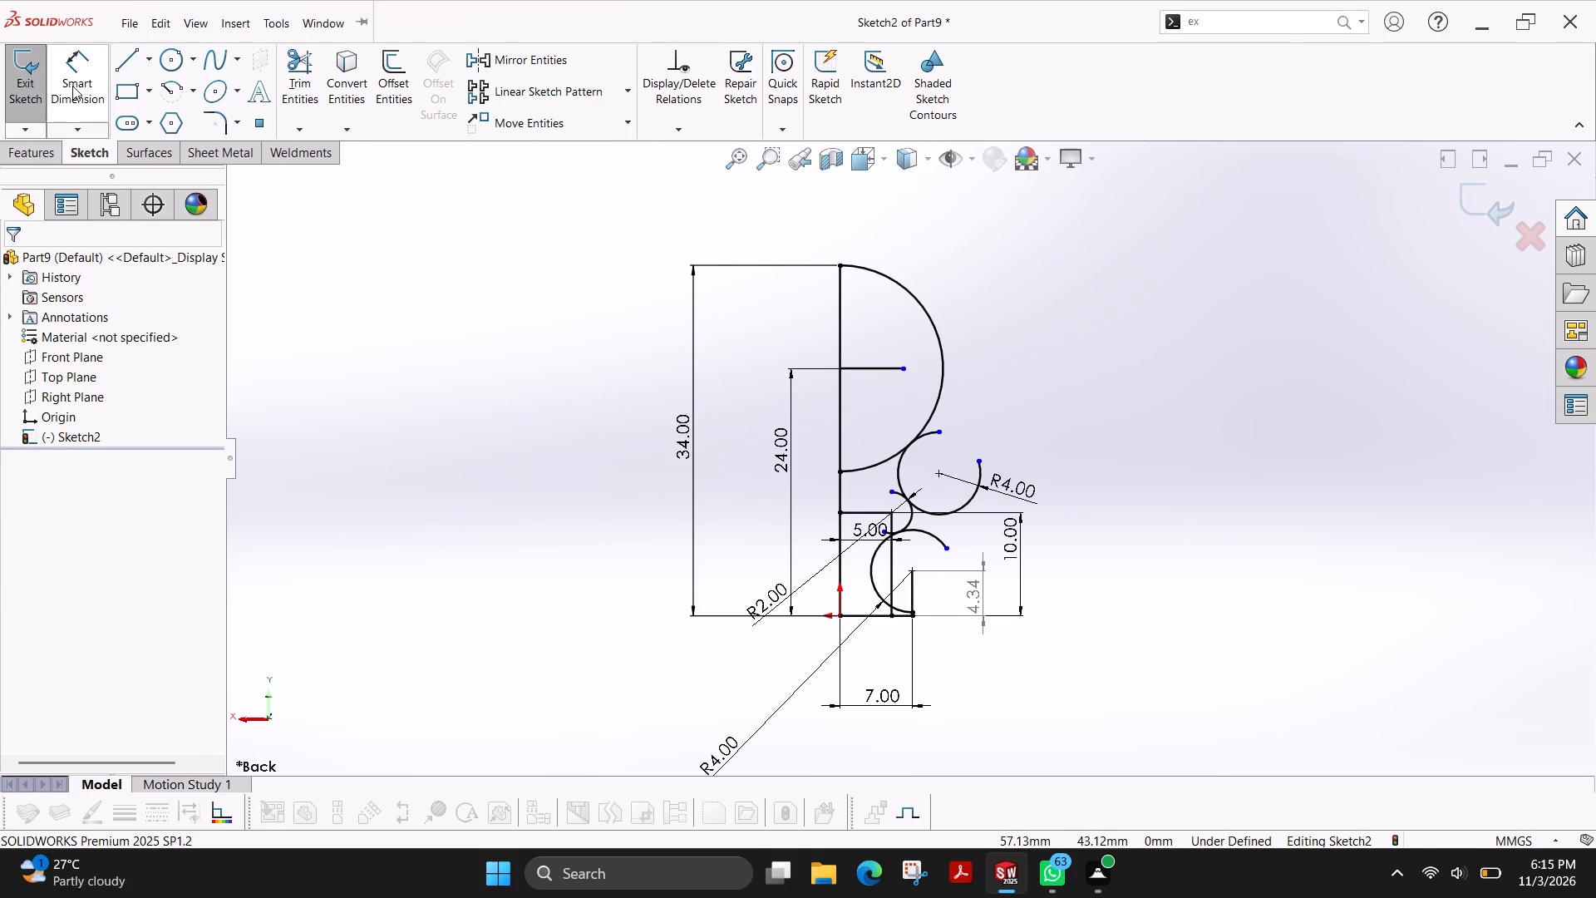
click(68, 85)
click(839, 316)
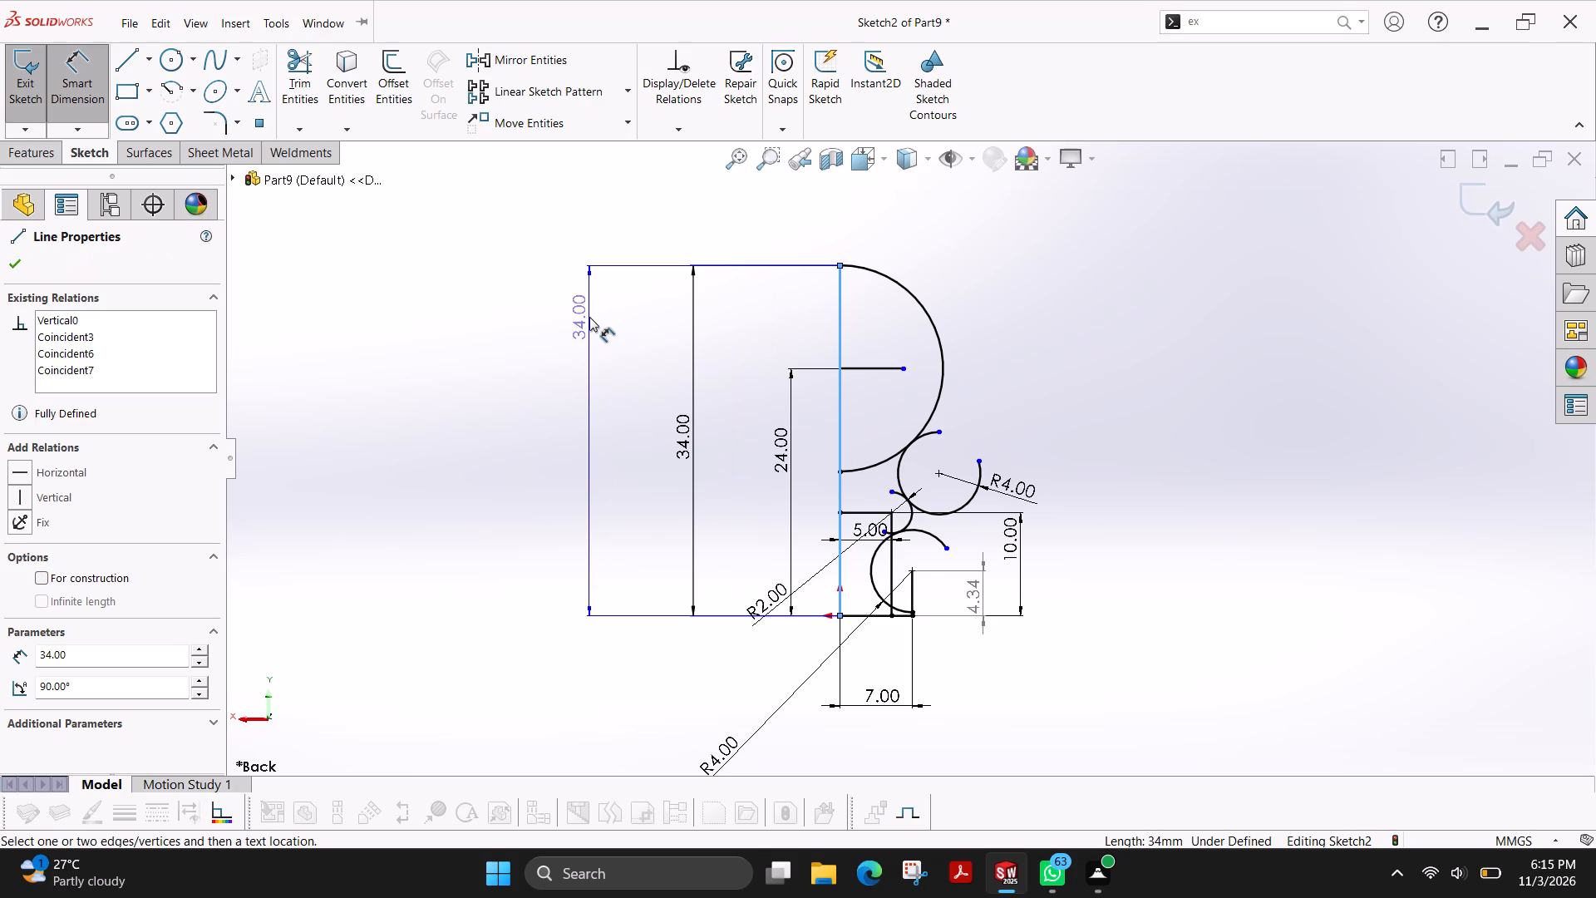
key(Escape)
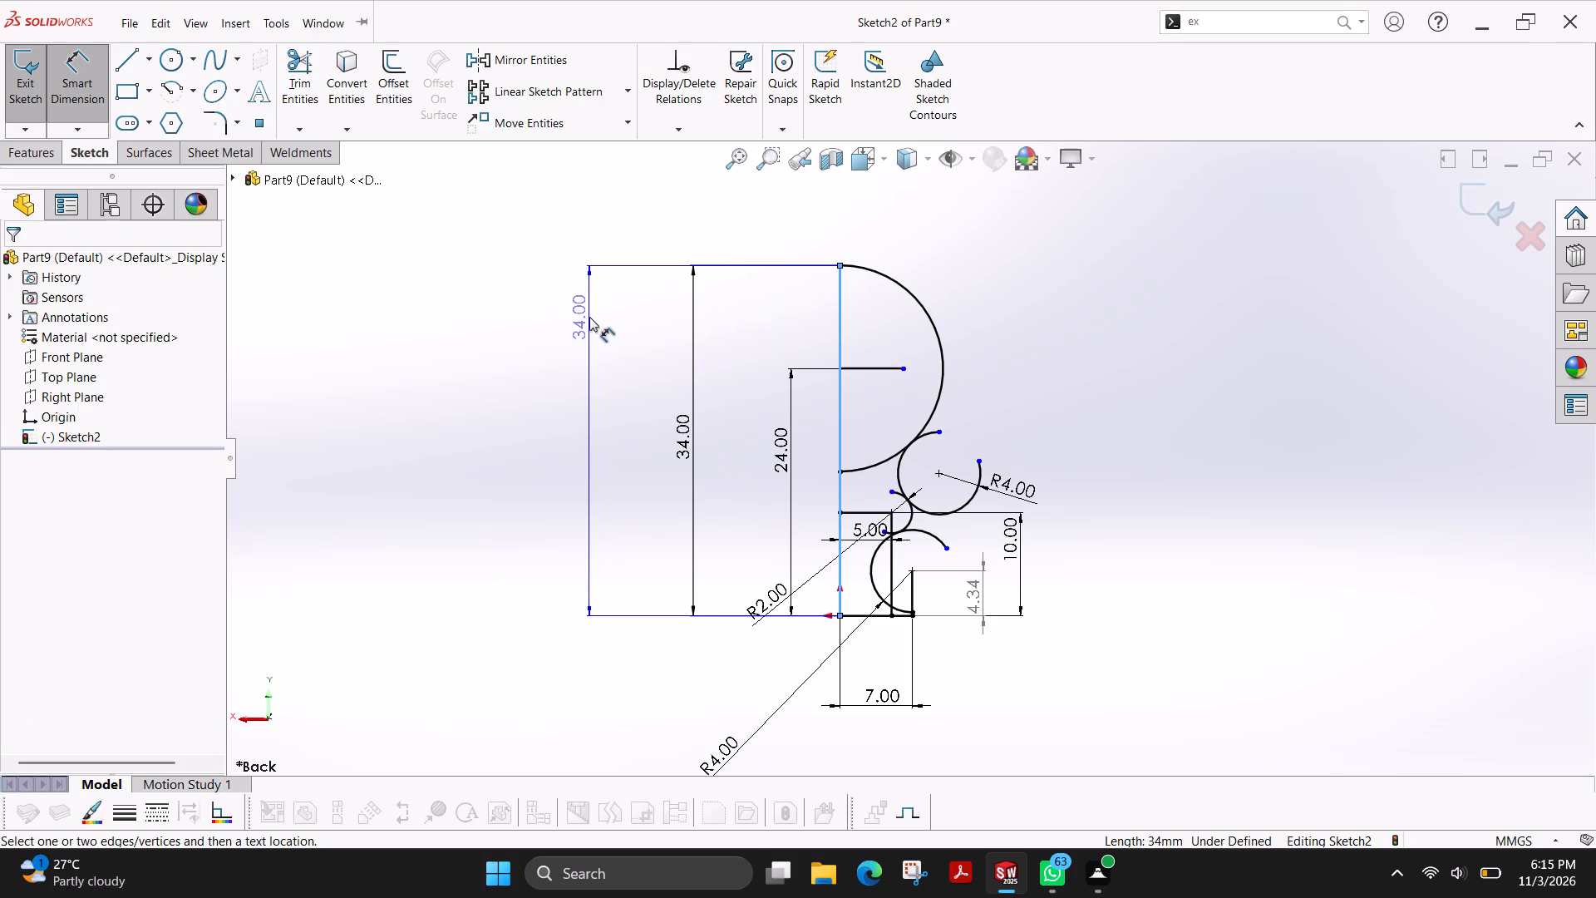
click(917, 302)
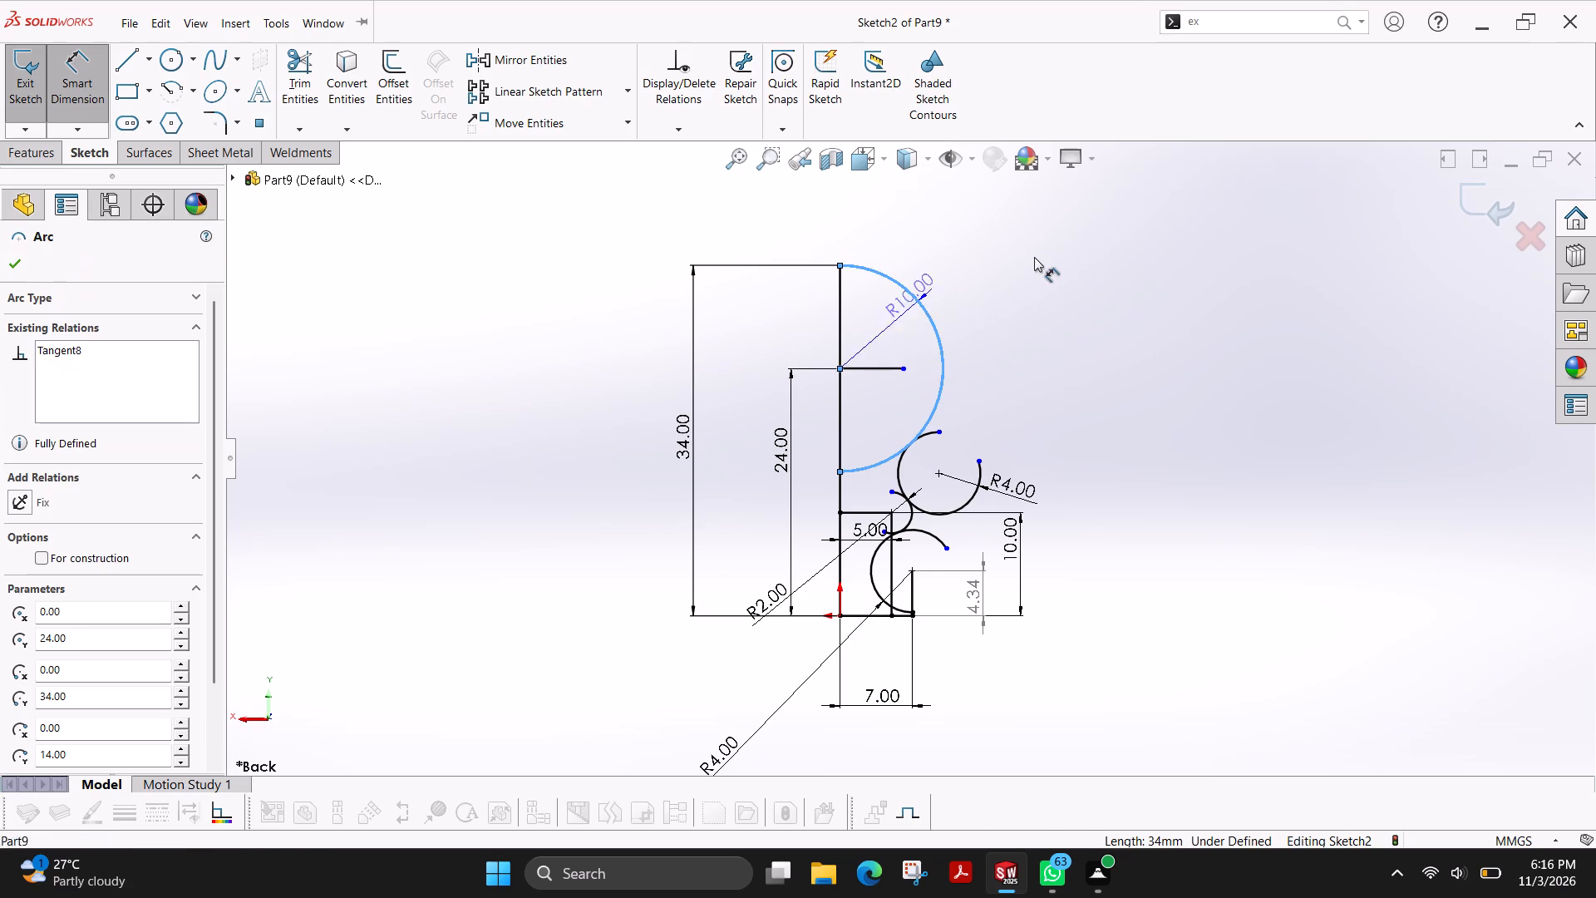
key(Escape)
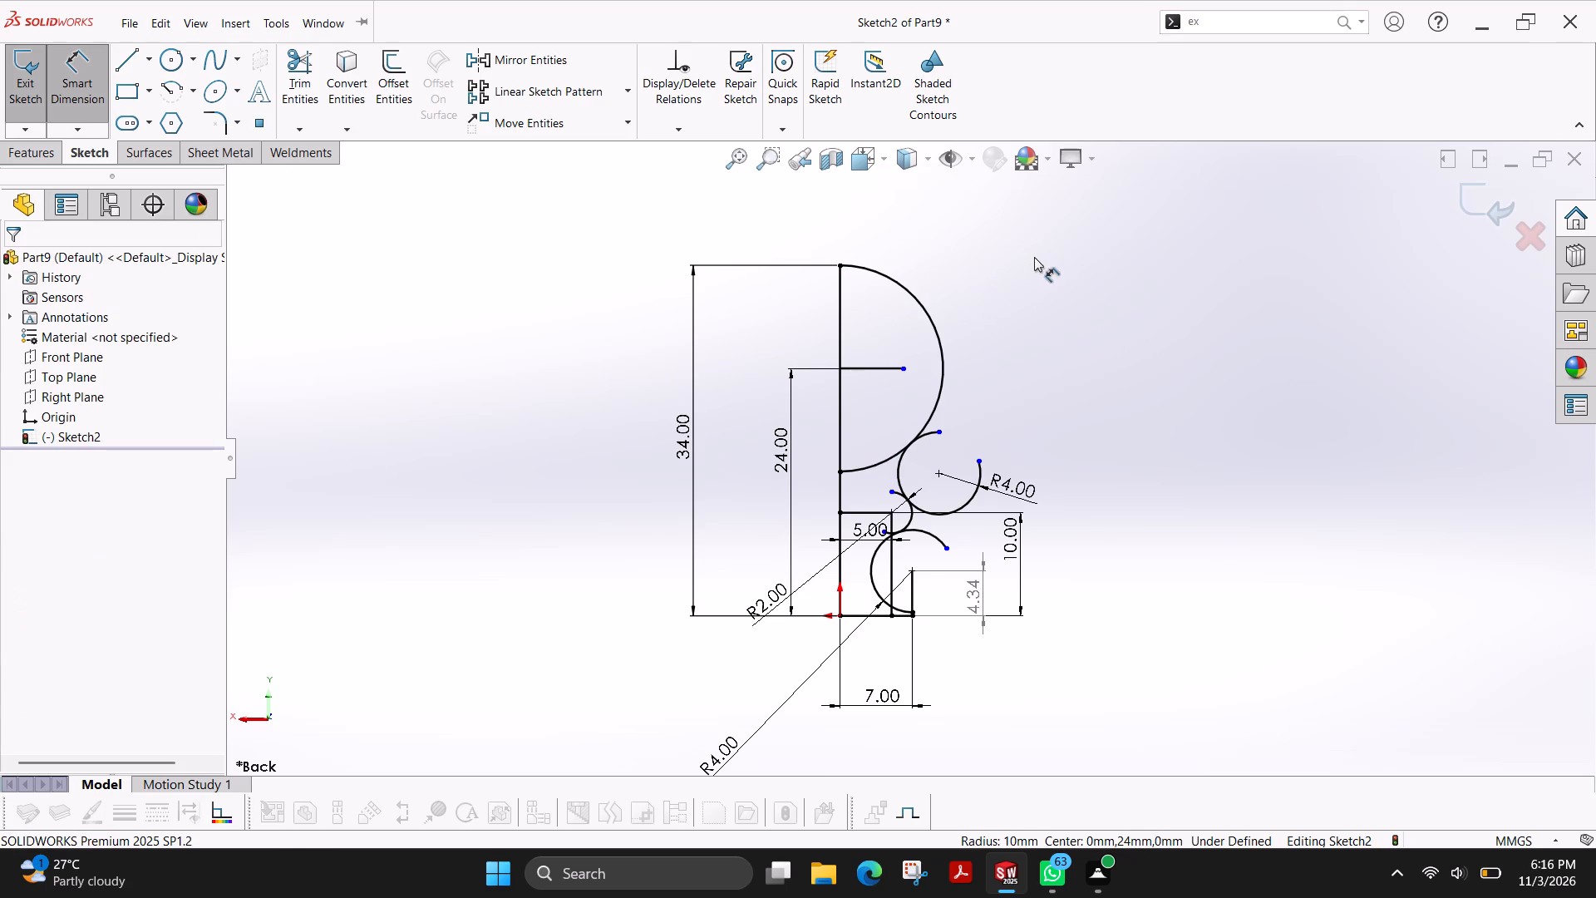
Set the radius of the arc tangent to the large top arc to 2 mm.
scroll(1017, 513, down, 4)
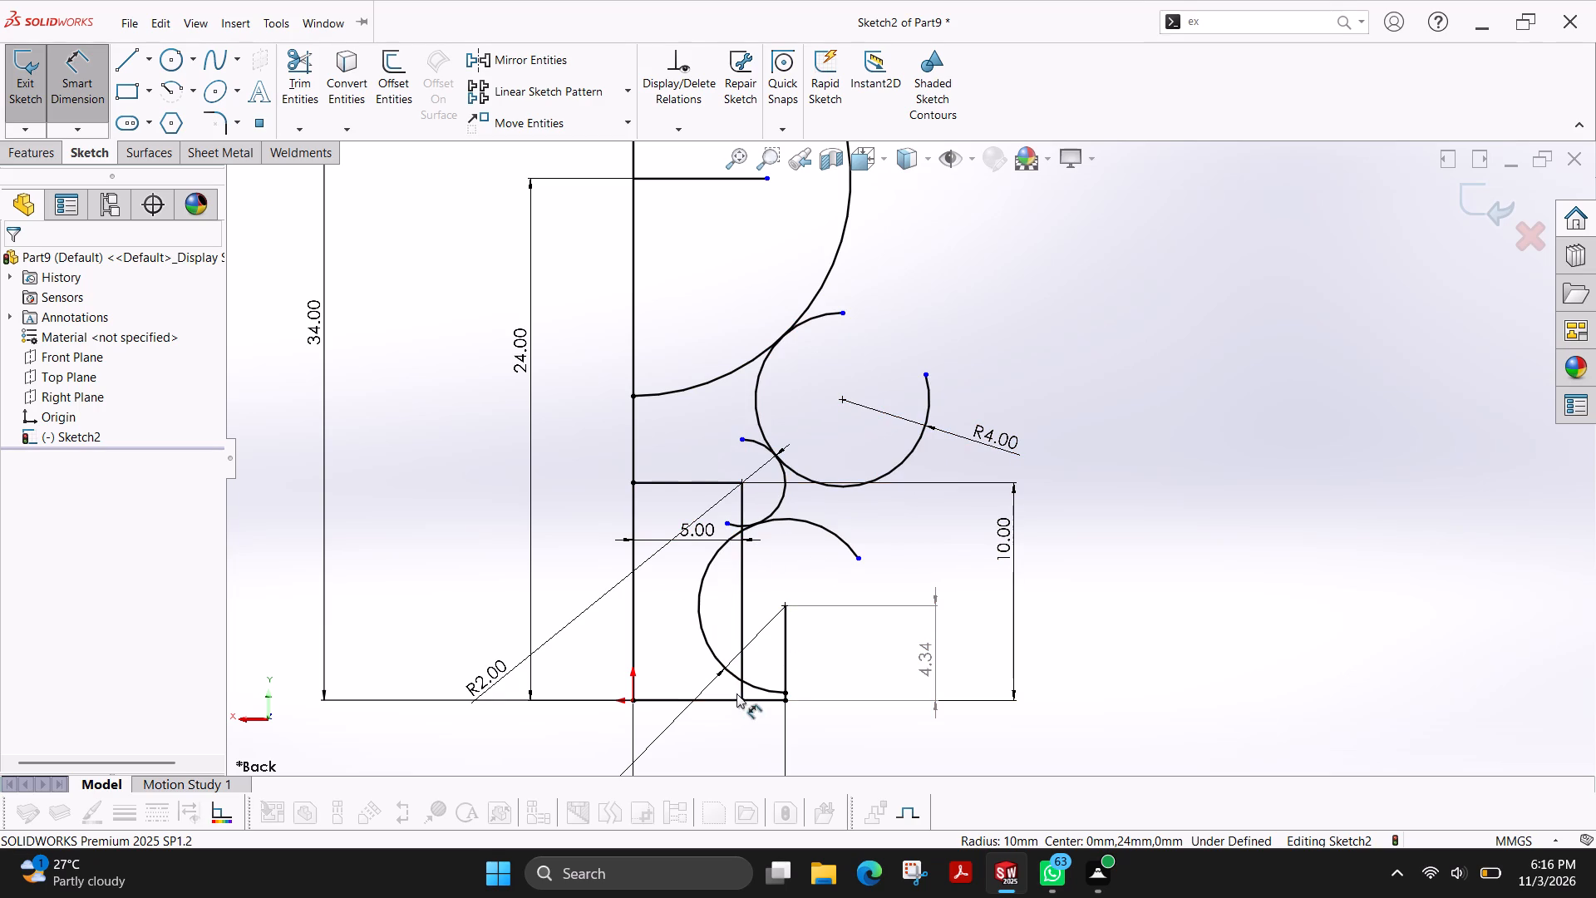
click(1079, 624)
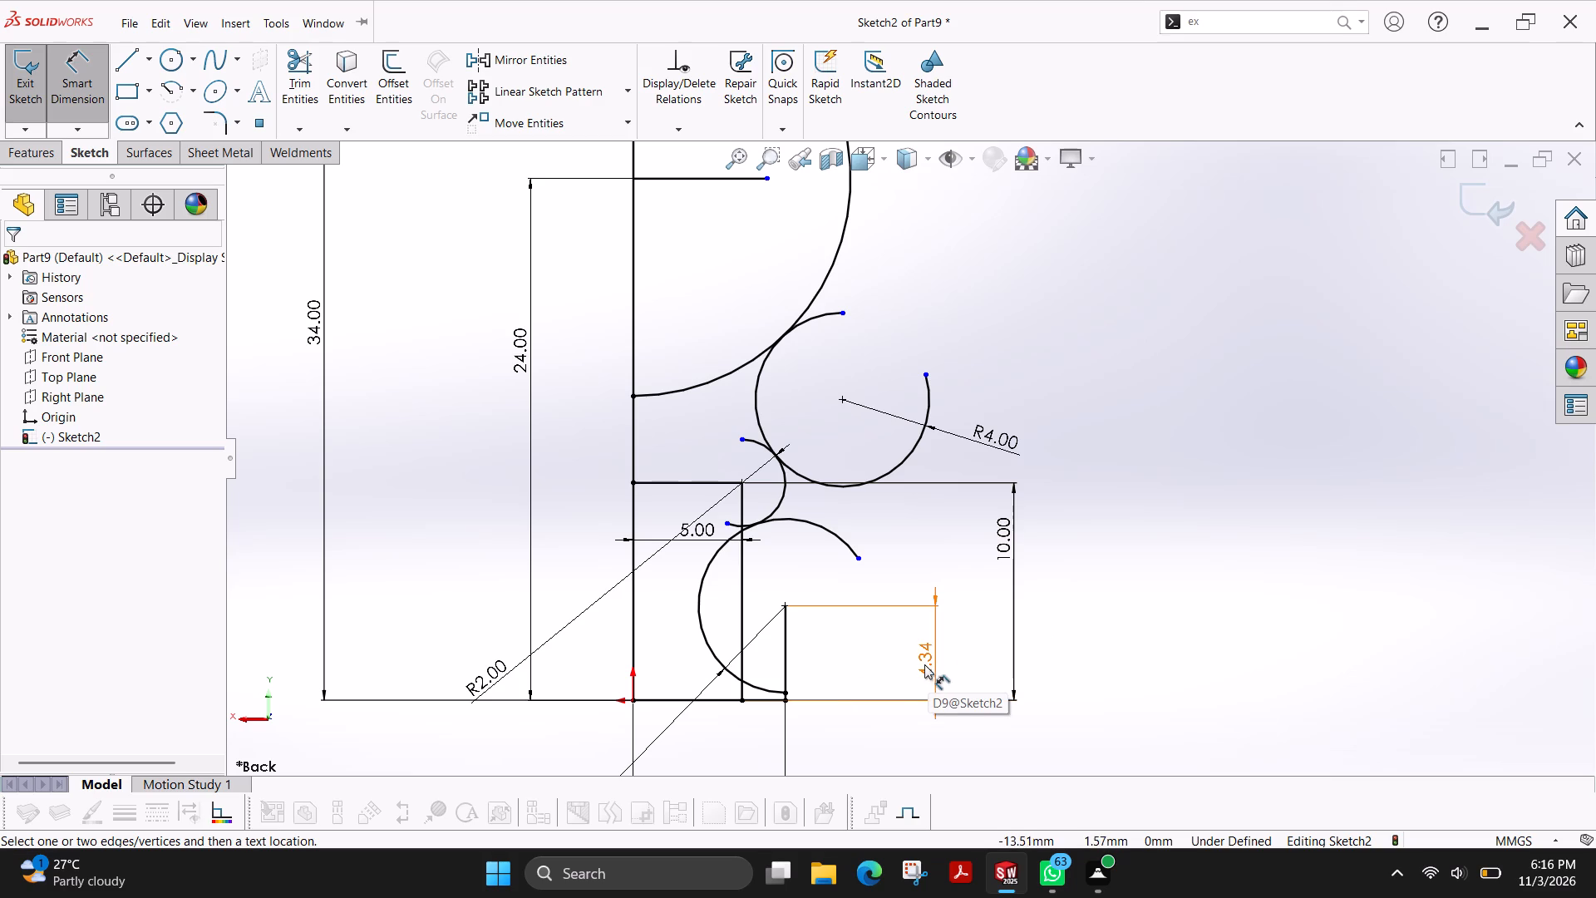
double_click(989, 446)
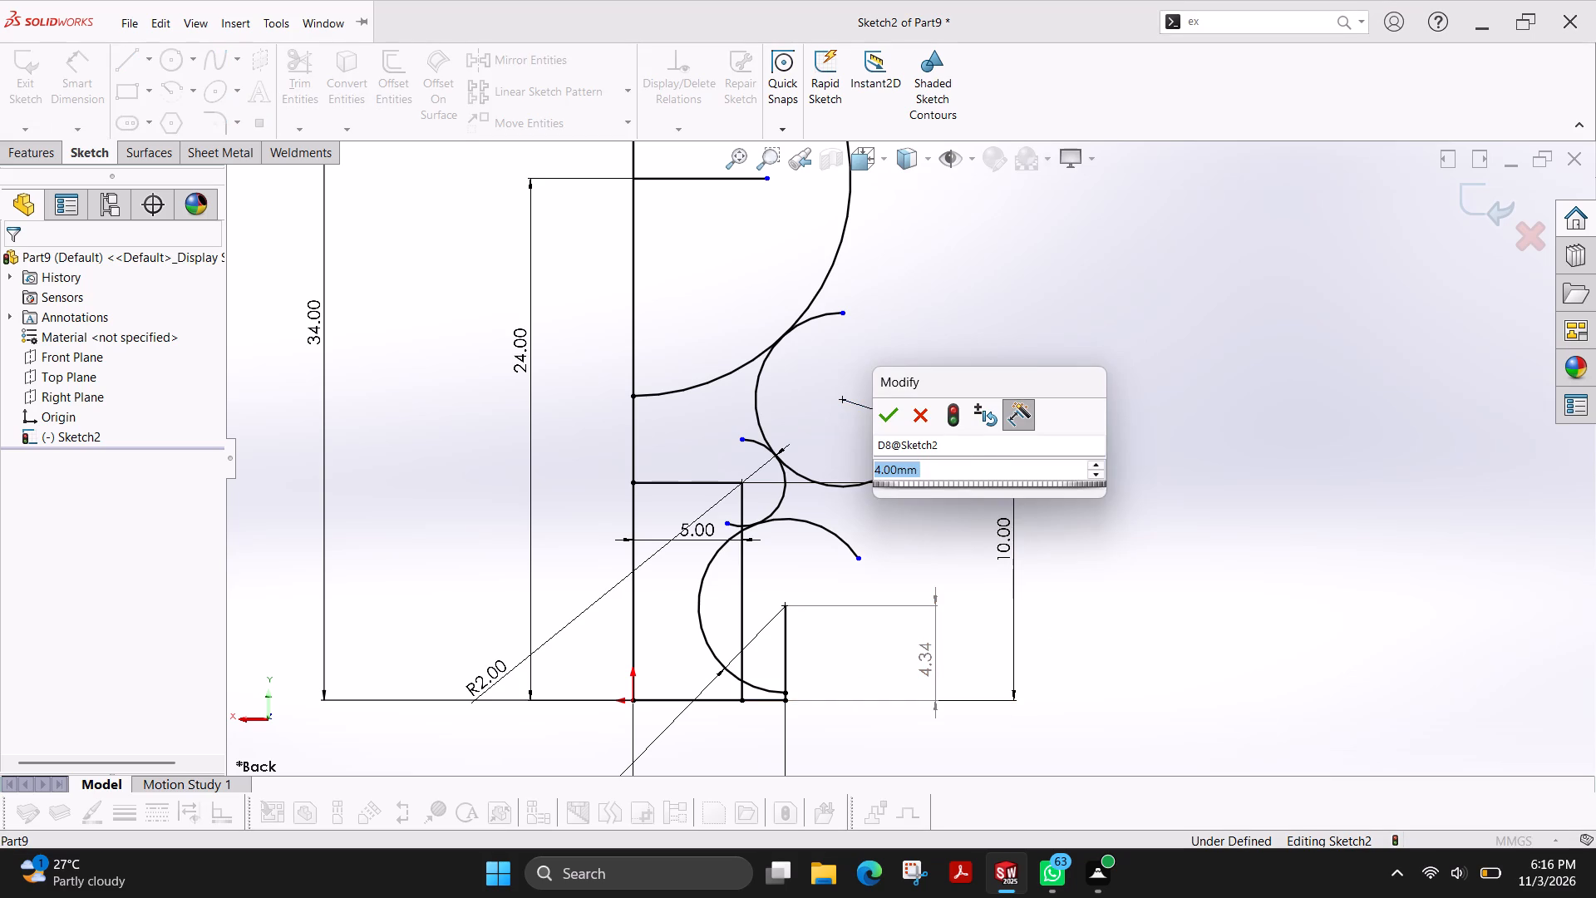
key(2)
key(Return)
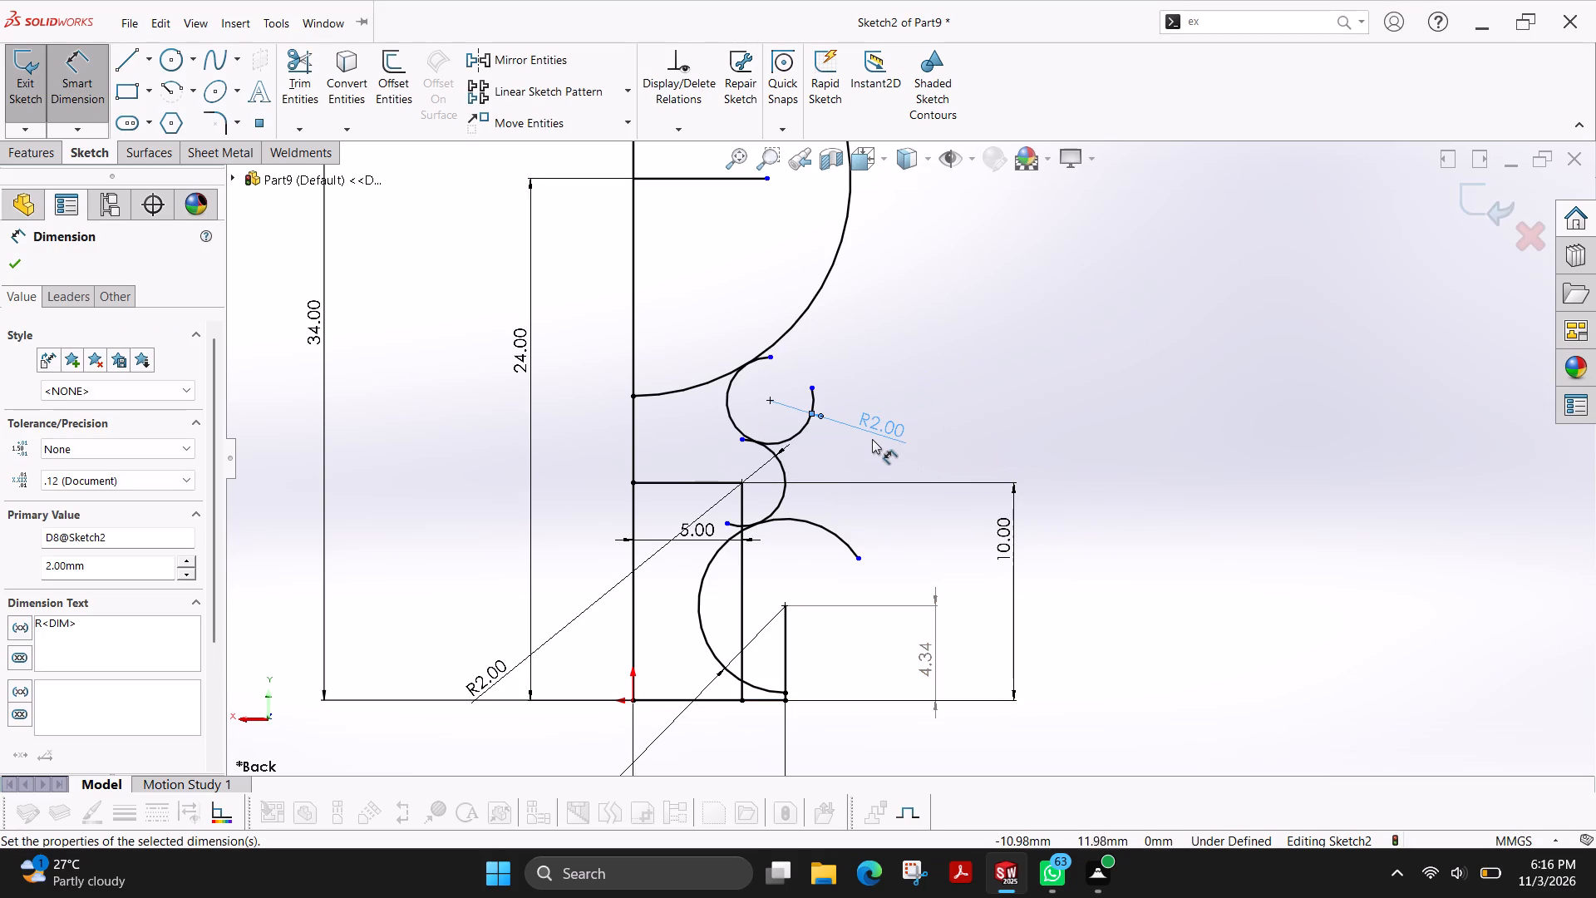
Start a dimension on the resized arc tangent to the large top arc.
click(807, 428)
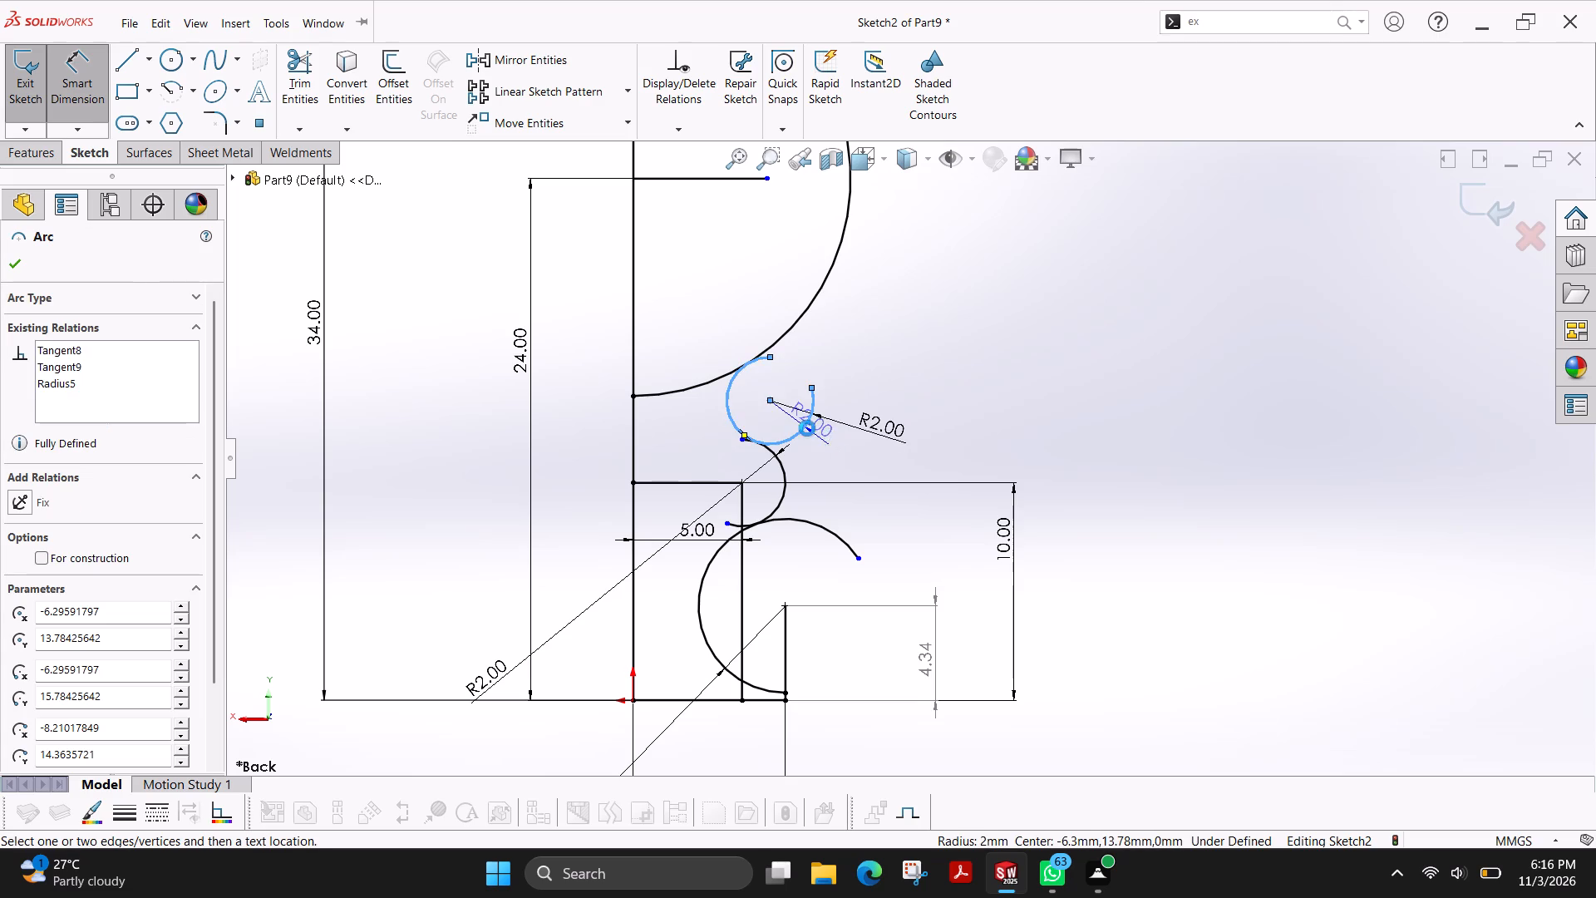
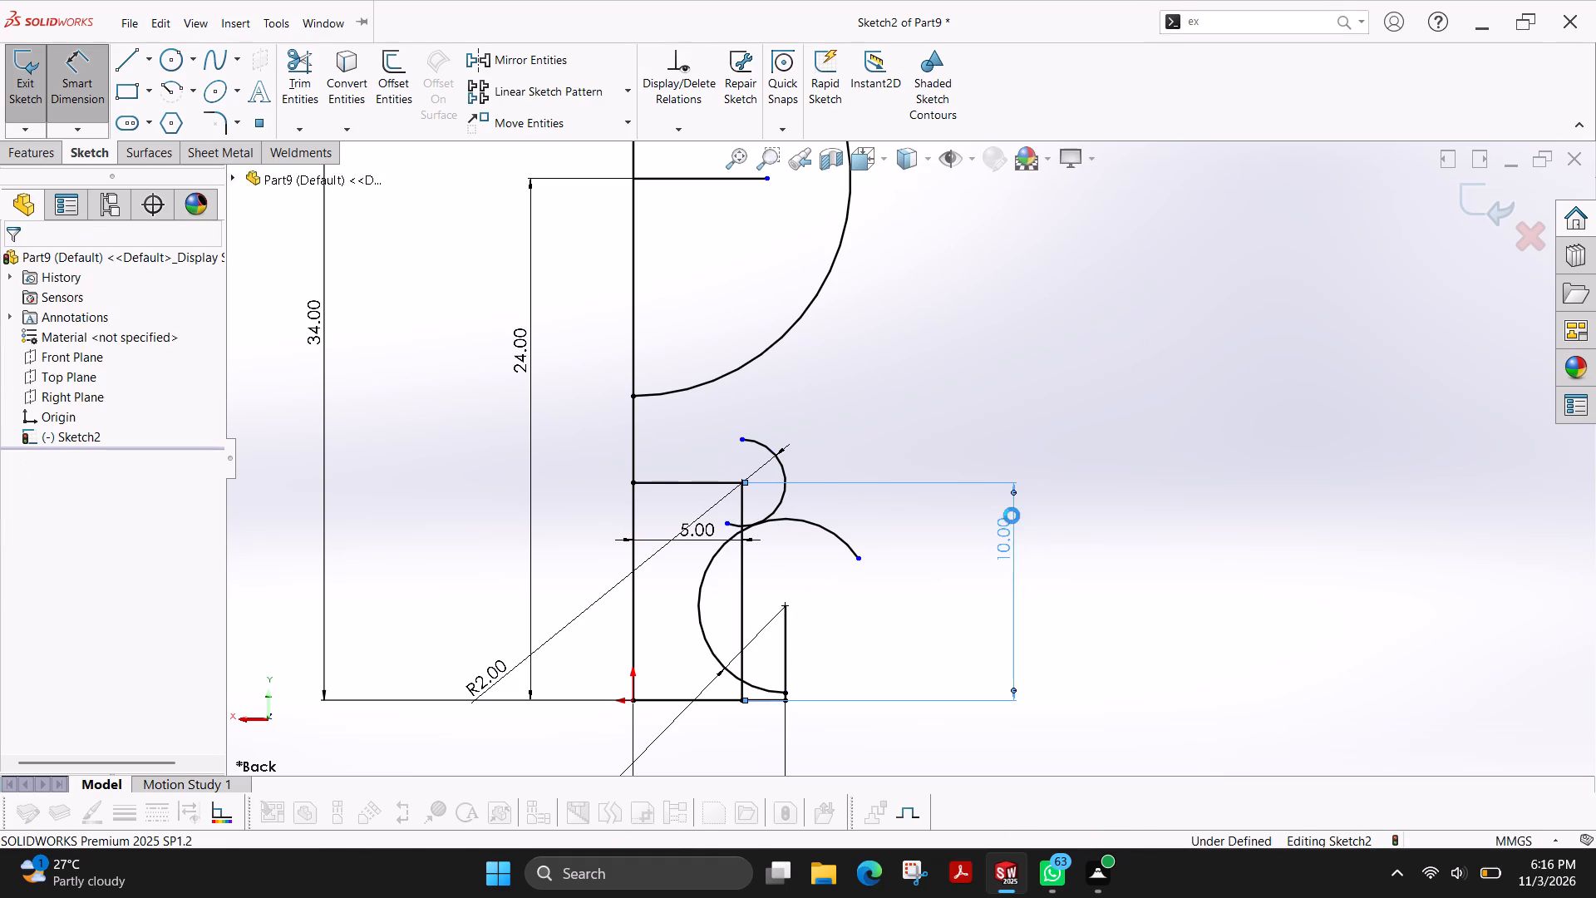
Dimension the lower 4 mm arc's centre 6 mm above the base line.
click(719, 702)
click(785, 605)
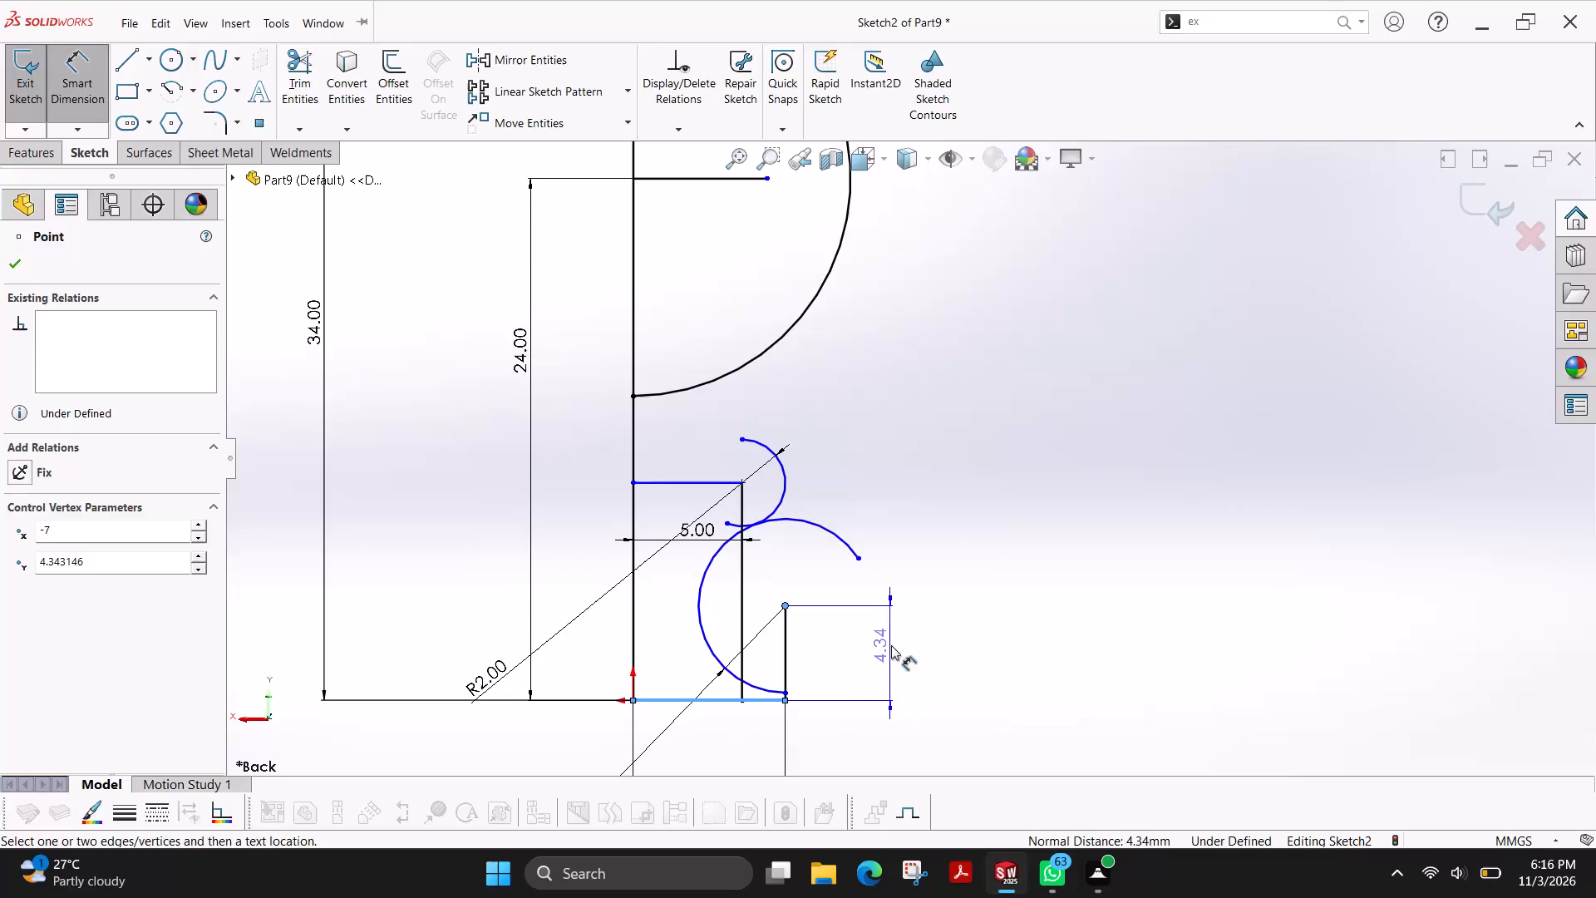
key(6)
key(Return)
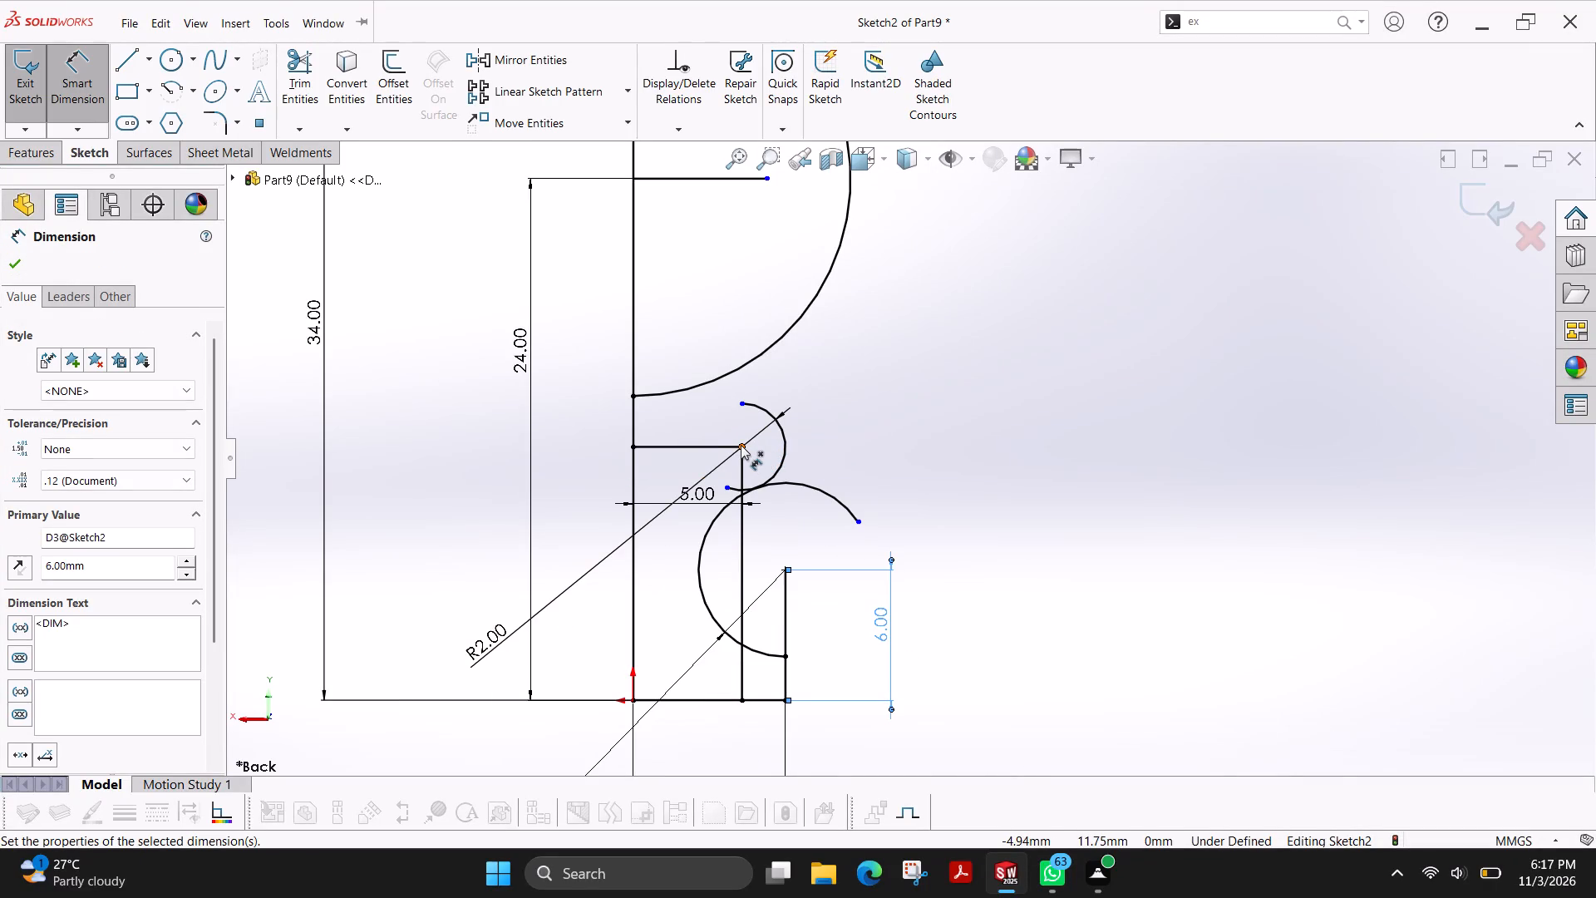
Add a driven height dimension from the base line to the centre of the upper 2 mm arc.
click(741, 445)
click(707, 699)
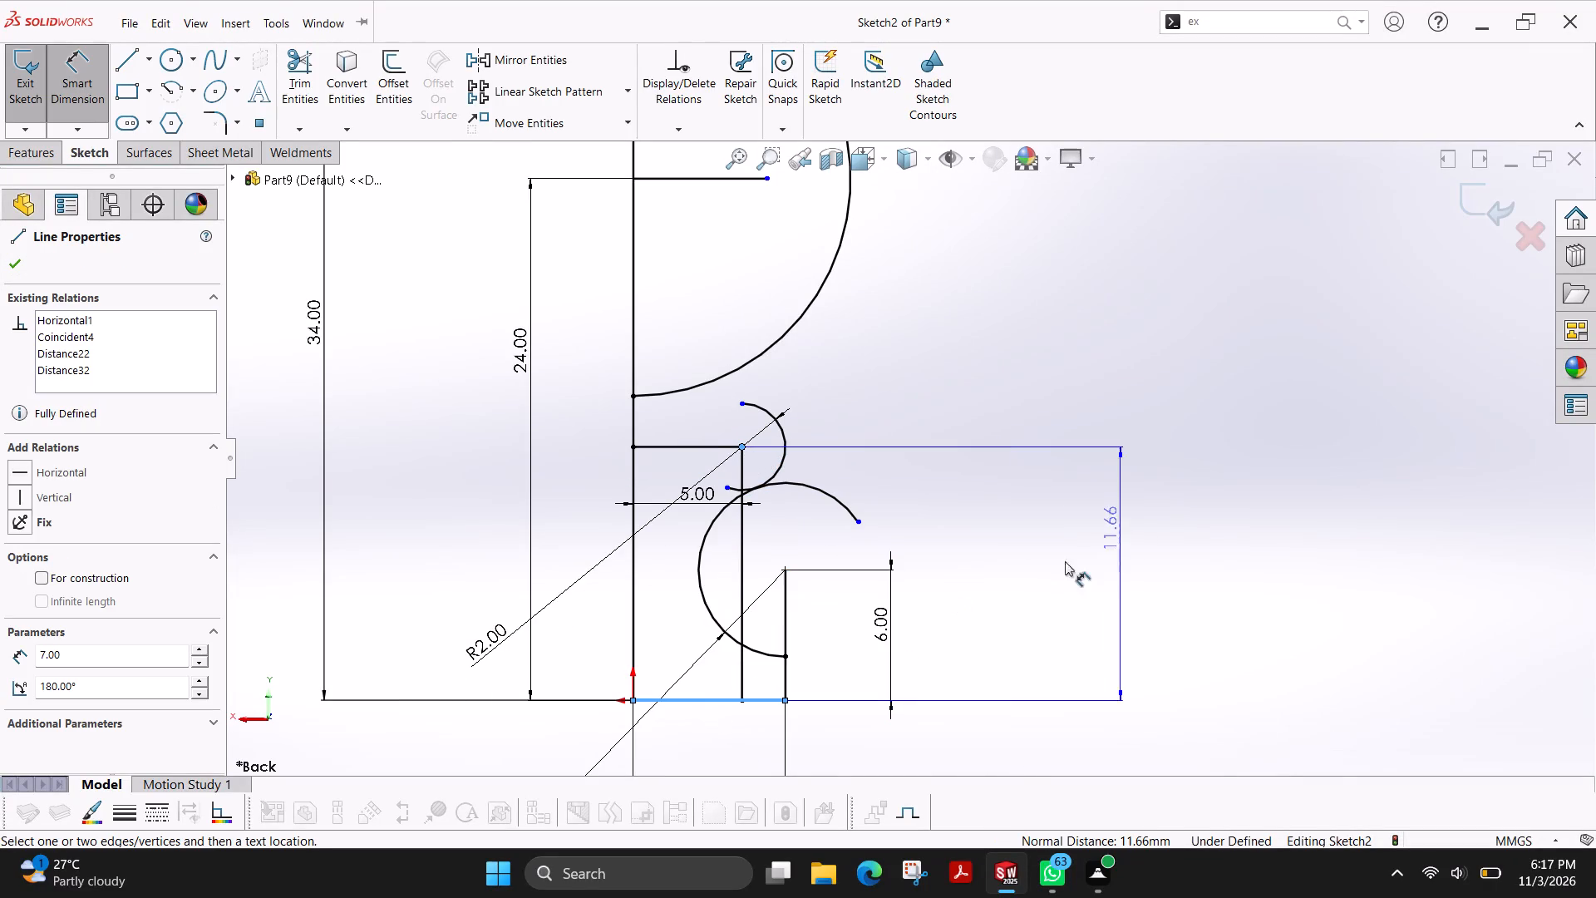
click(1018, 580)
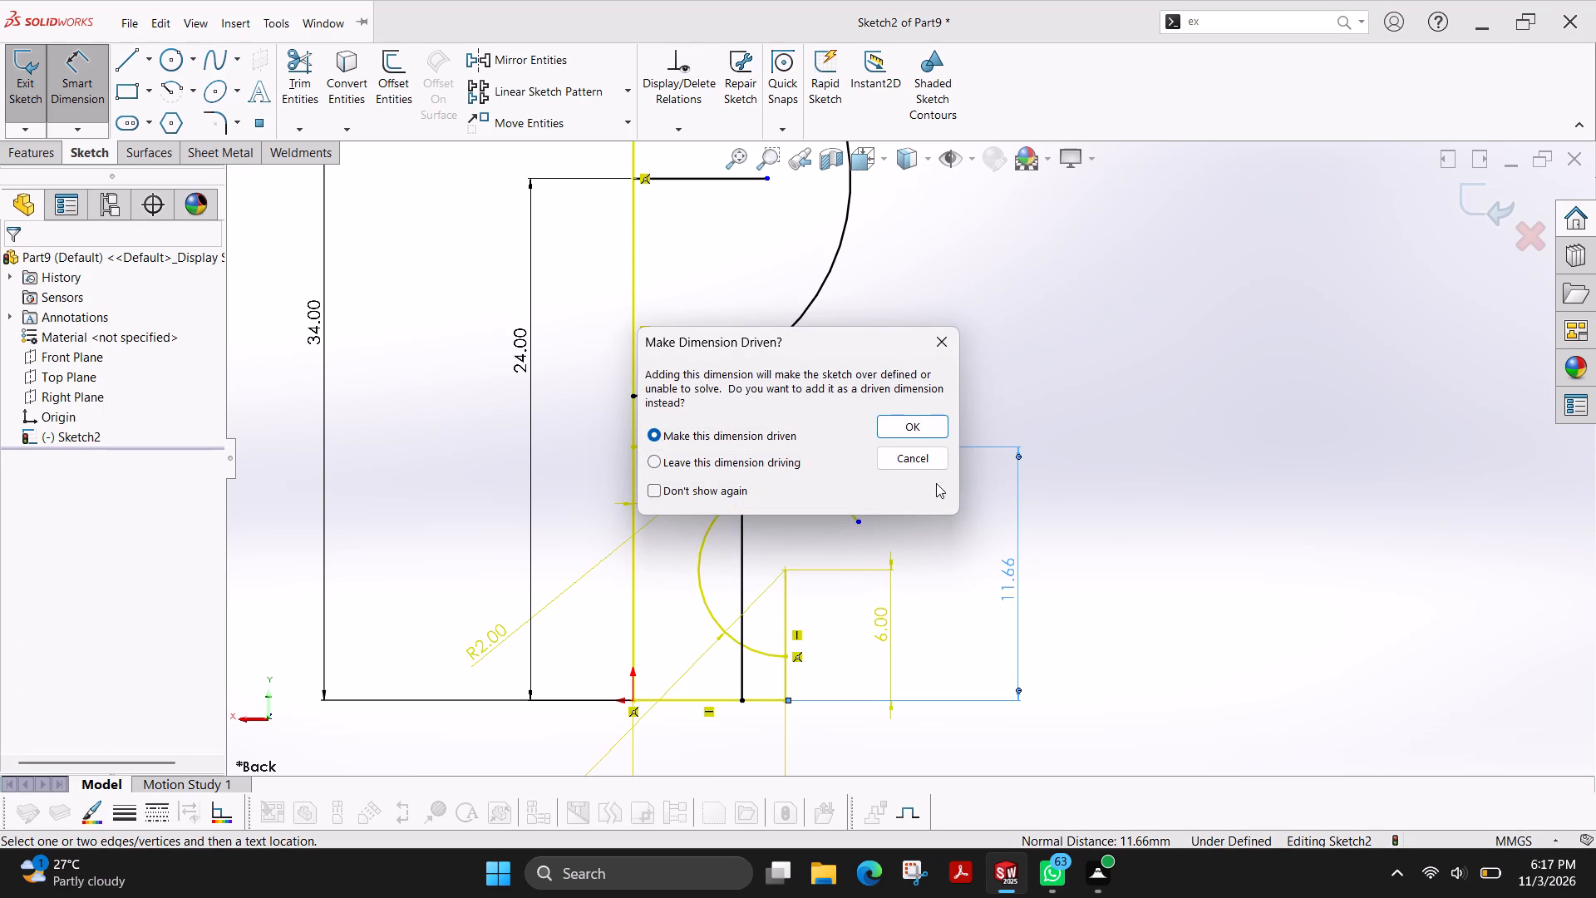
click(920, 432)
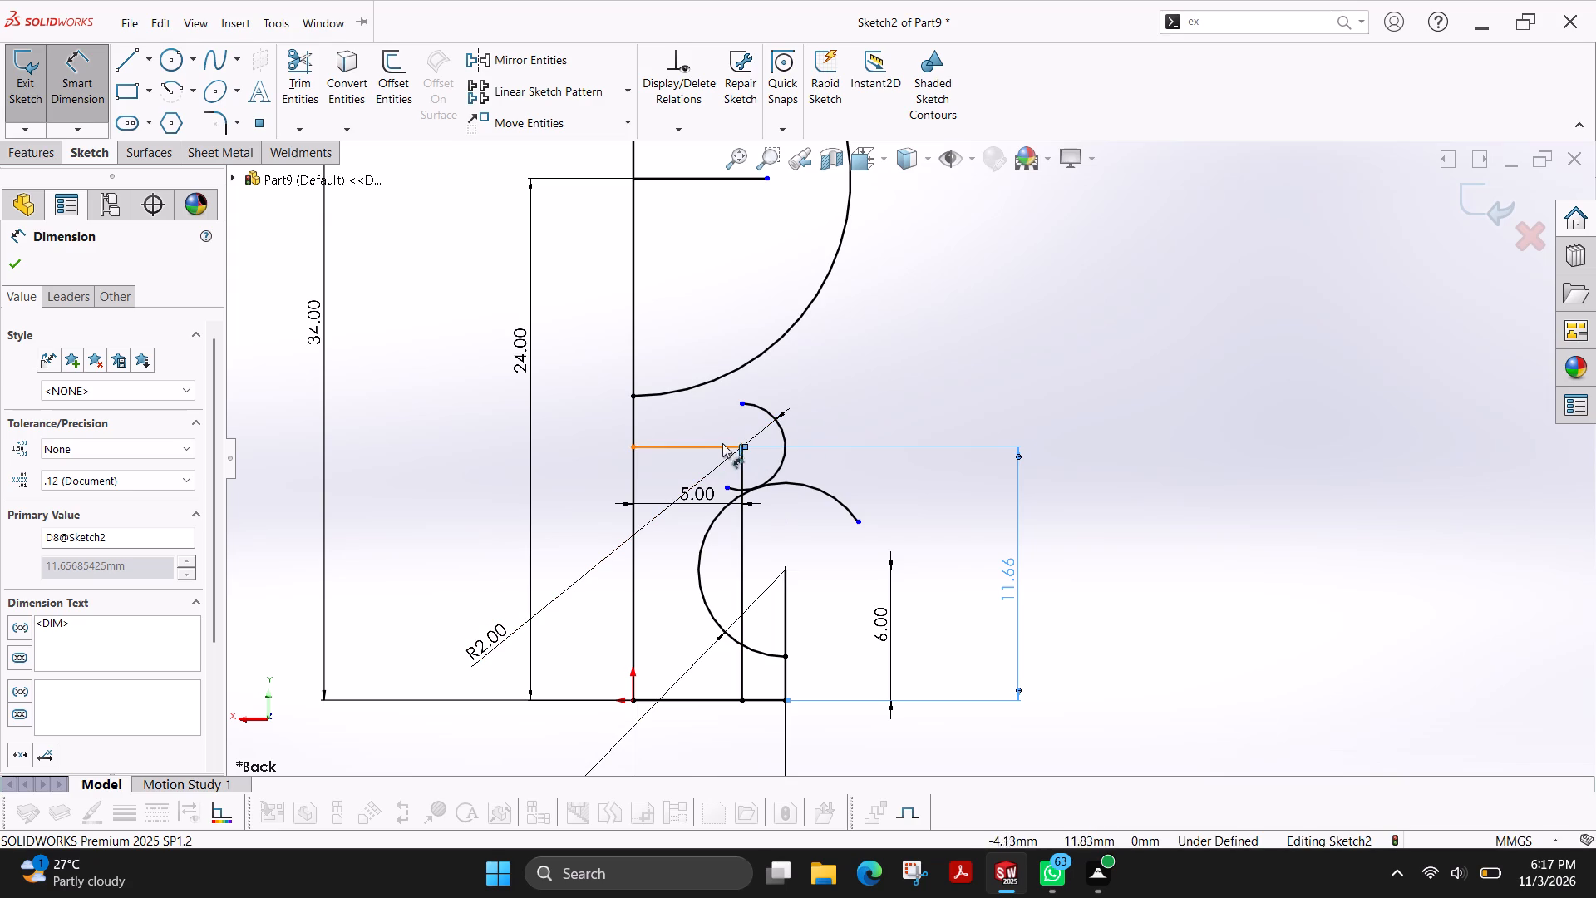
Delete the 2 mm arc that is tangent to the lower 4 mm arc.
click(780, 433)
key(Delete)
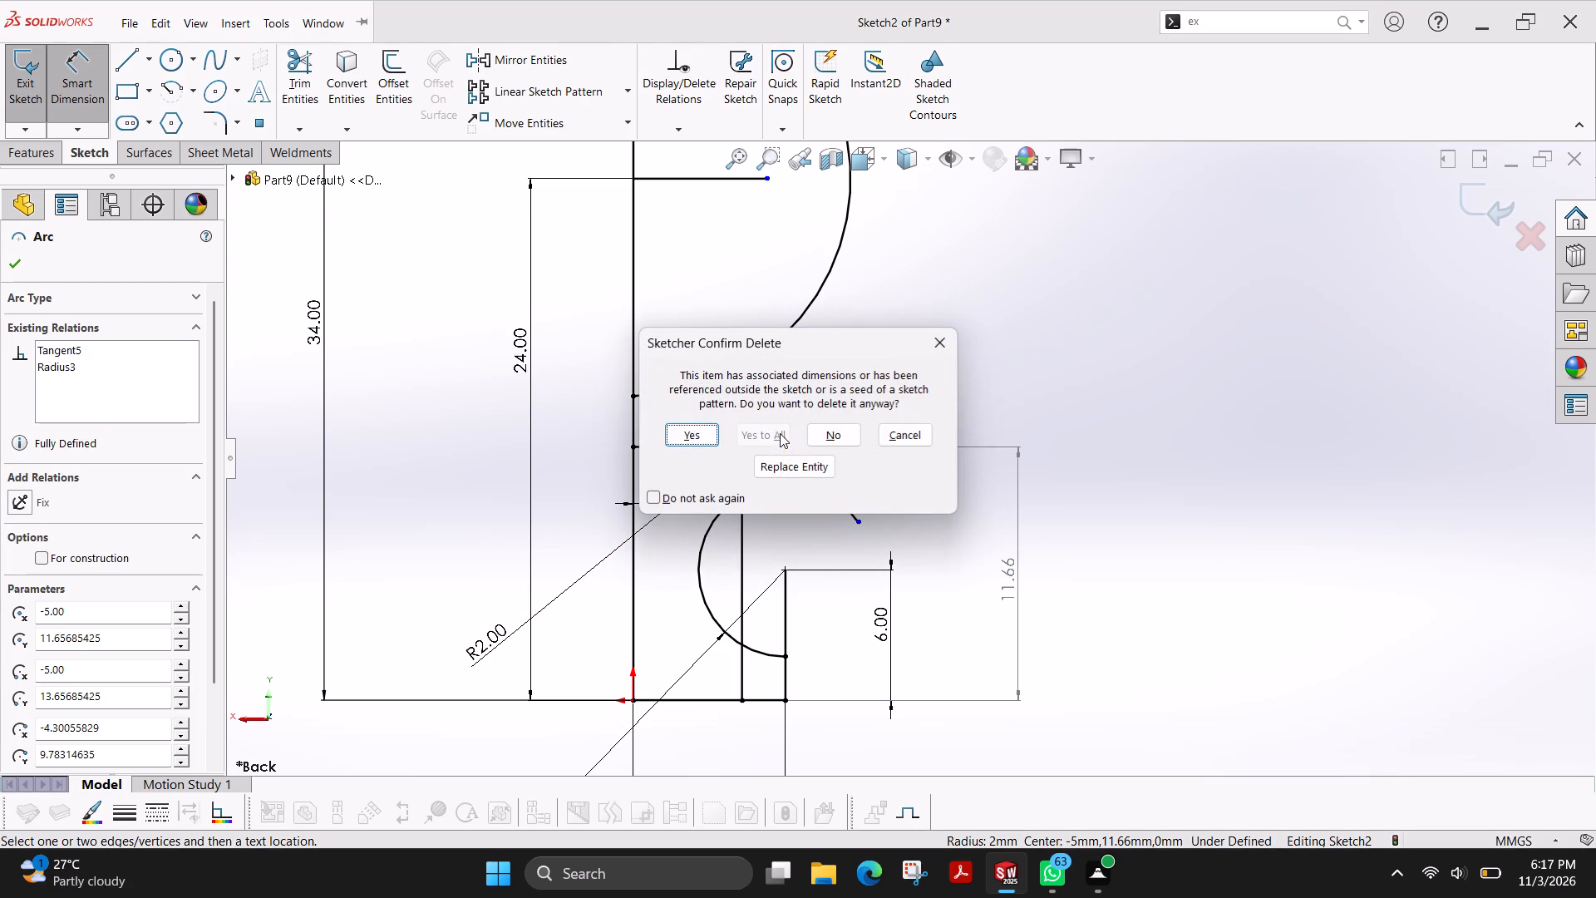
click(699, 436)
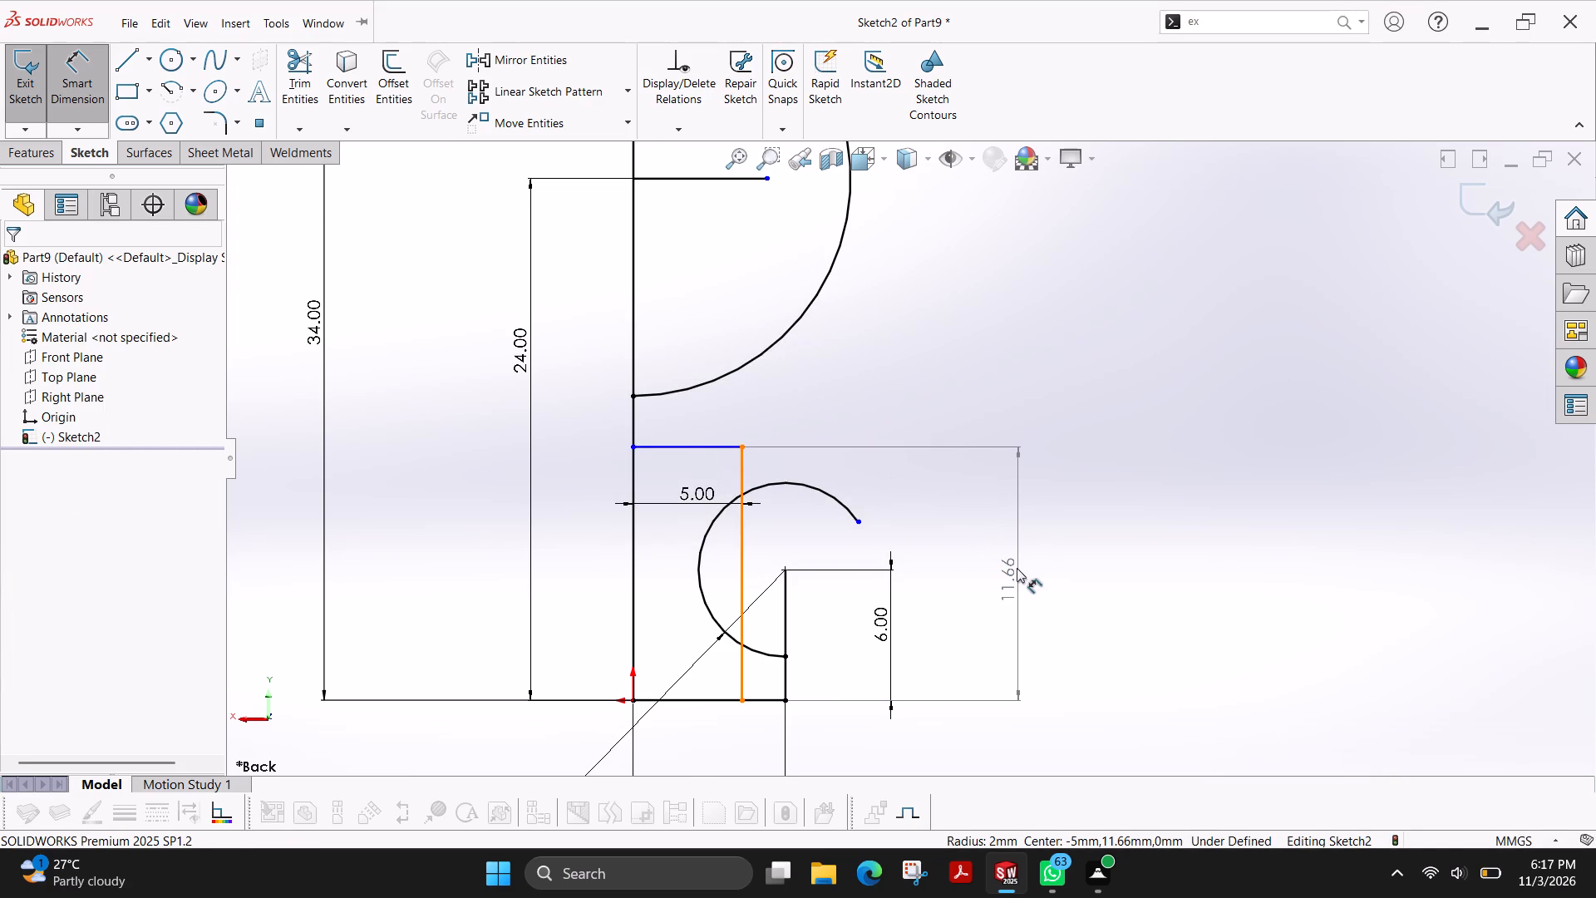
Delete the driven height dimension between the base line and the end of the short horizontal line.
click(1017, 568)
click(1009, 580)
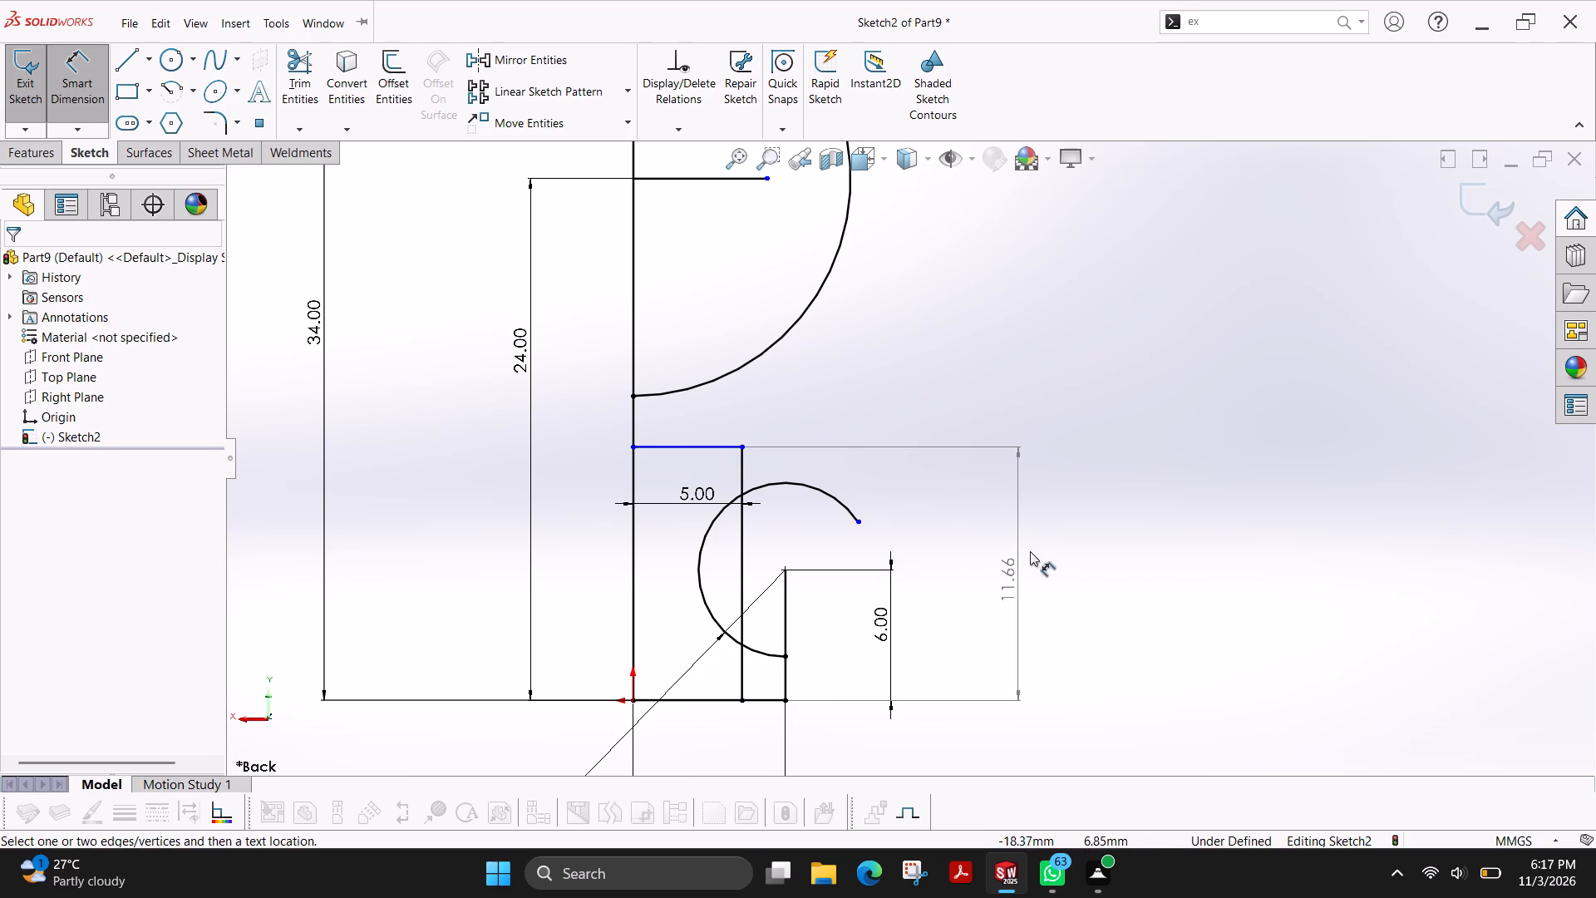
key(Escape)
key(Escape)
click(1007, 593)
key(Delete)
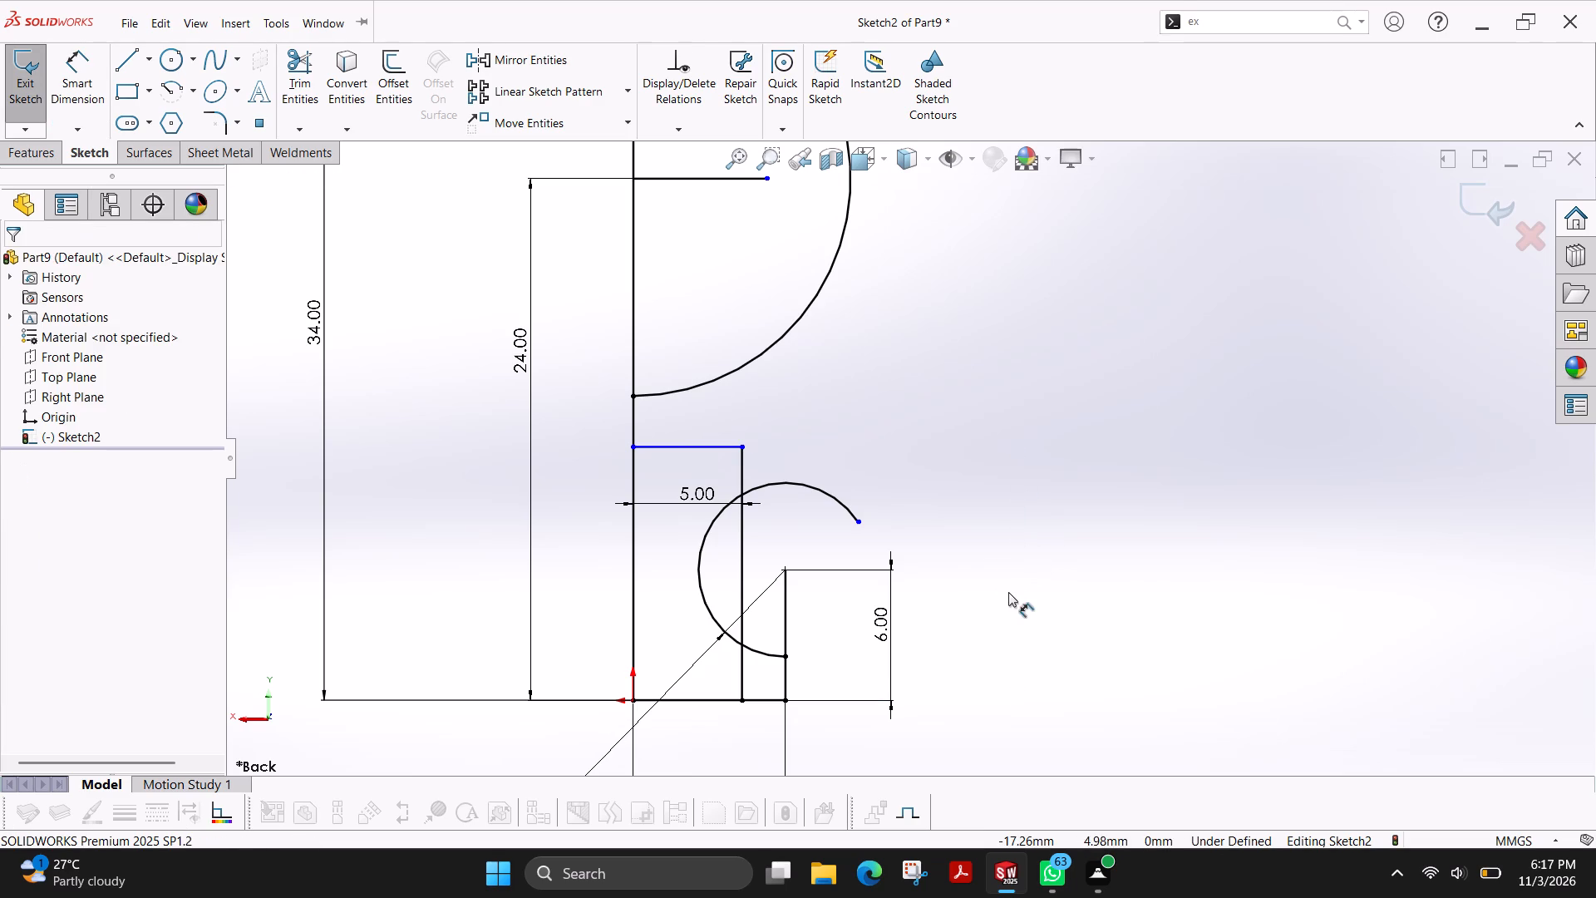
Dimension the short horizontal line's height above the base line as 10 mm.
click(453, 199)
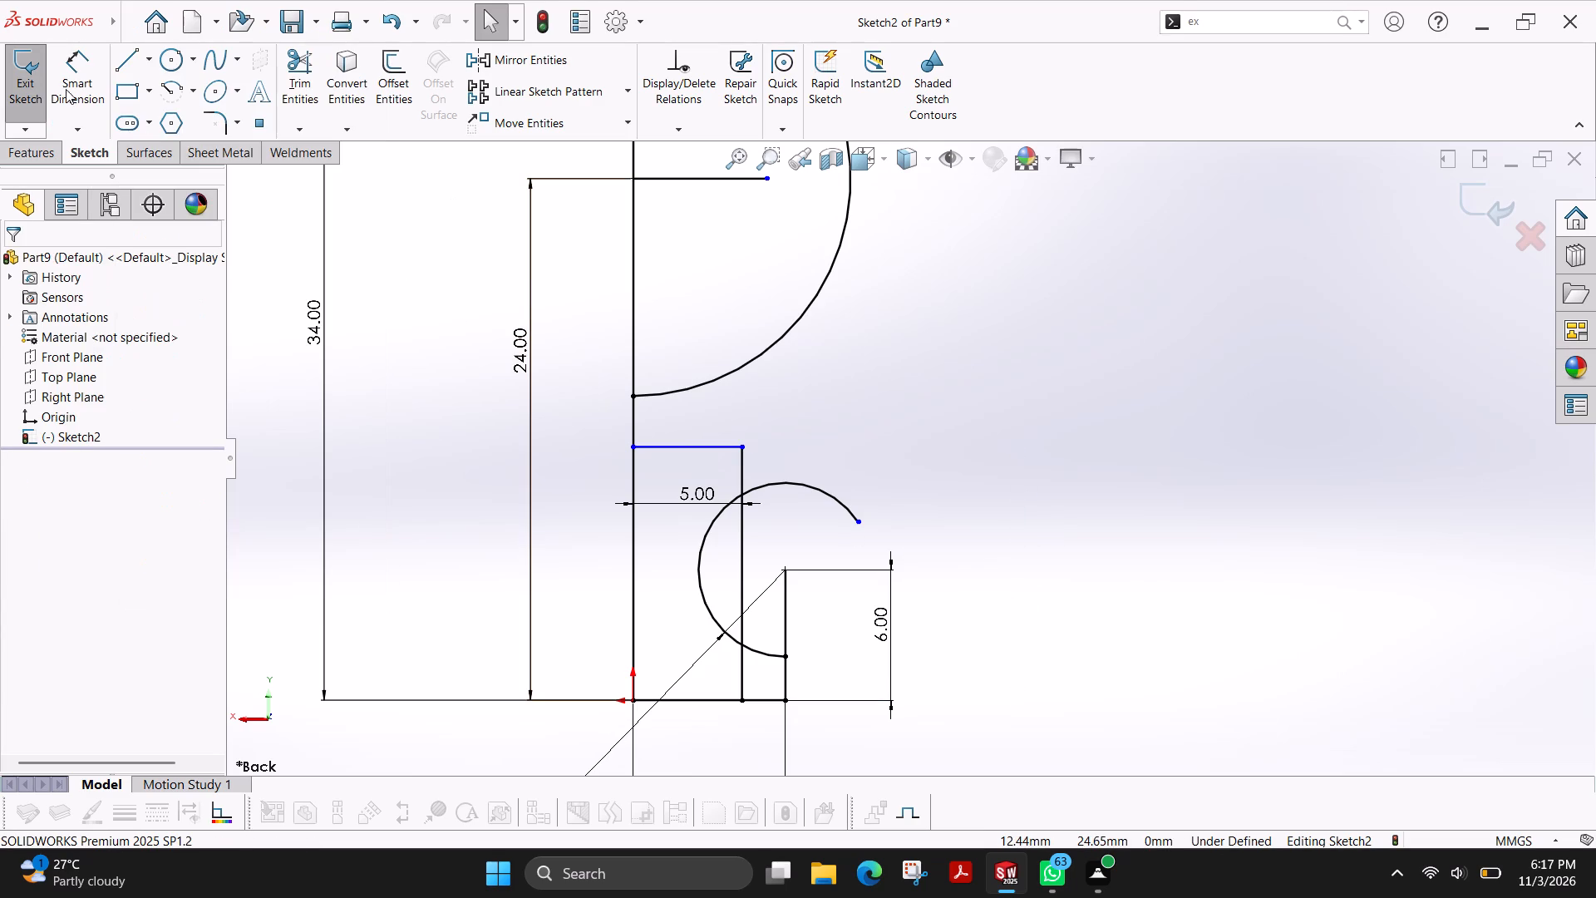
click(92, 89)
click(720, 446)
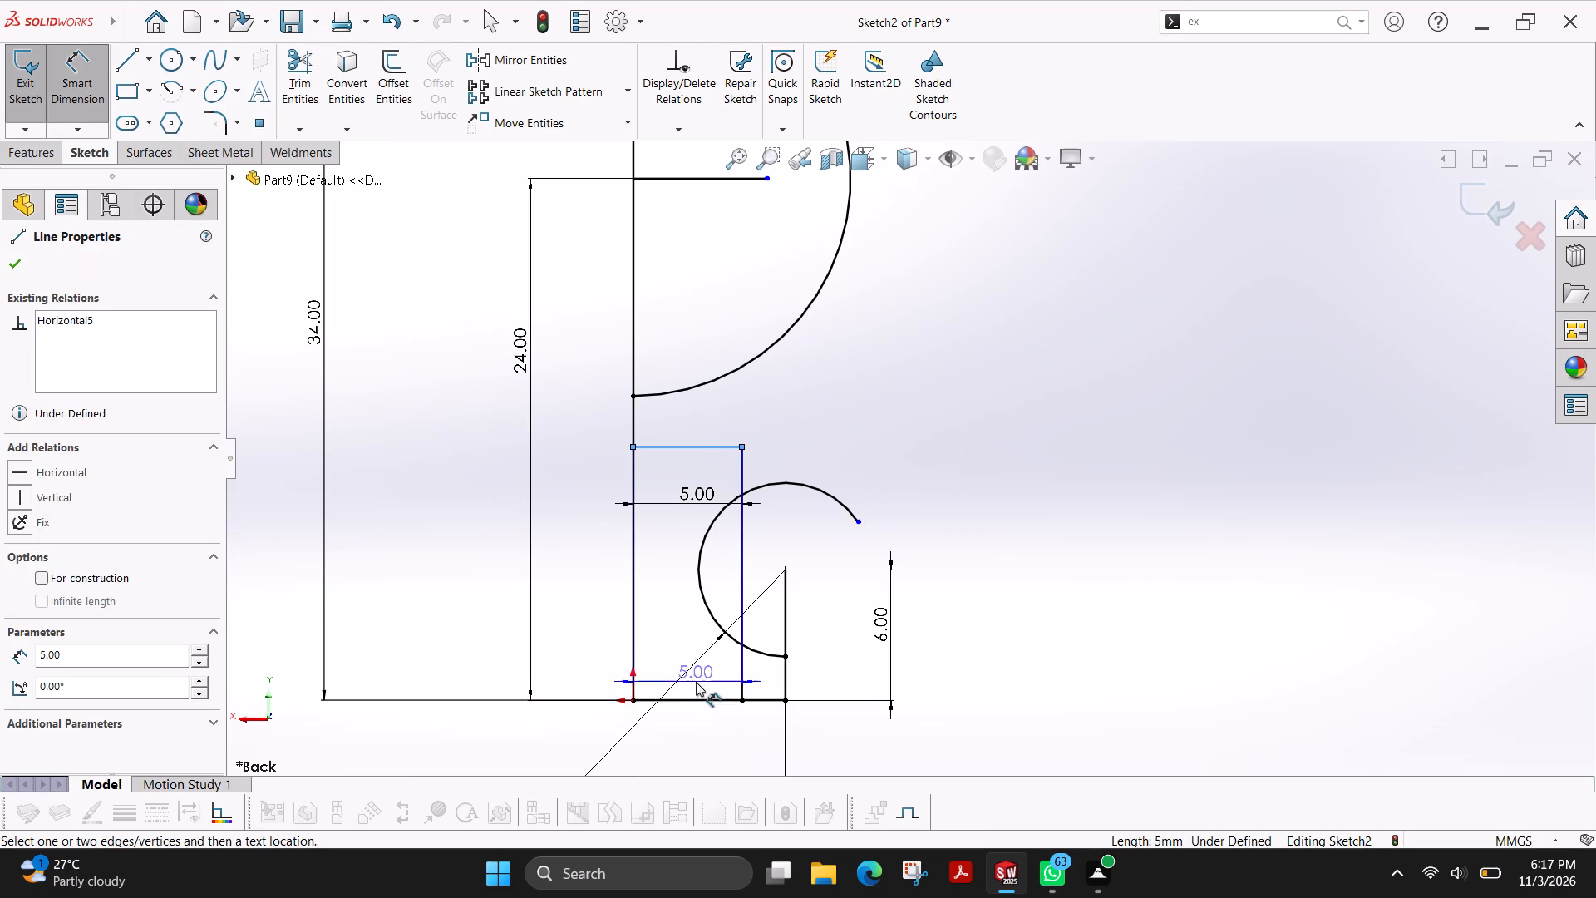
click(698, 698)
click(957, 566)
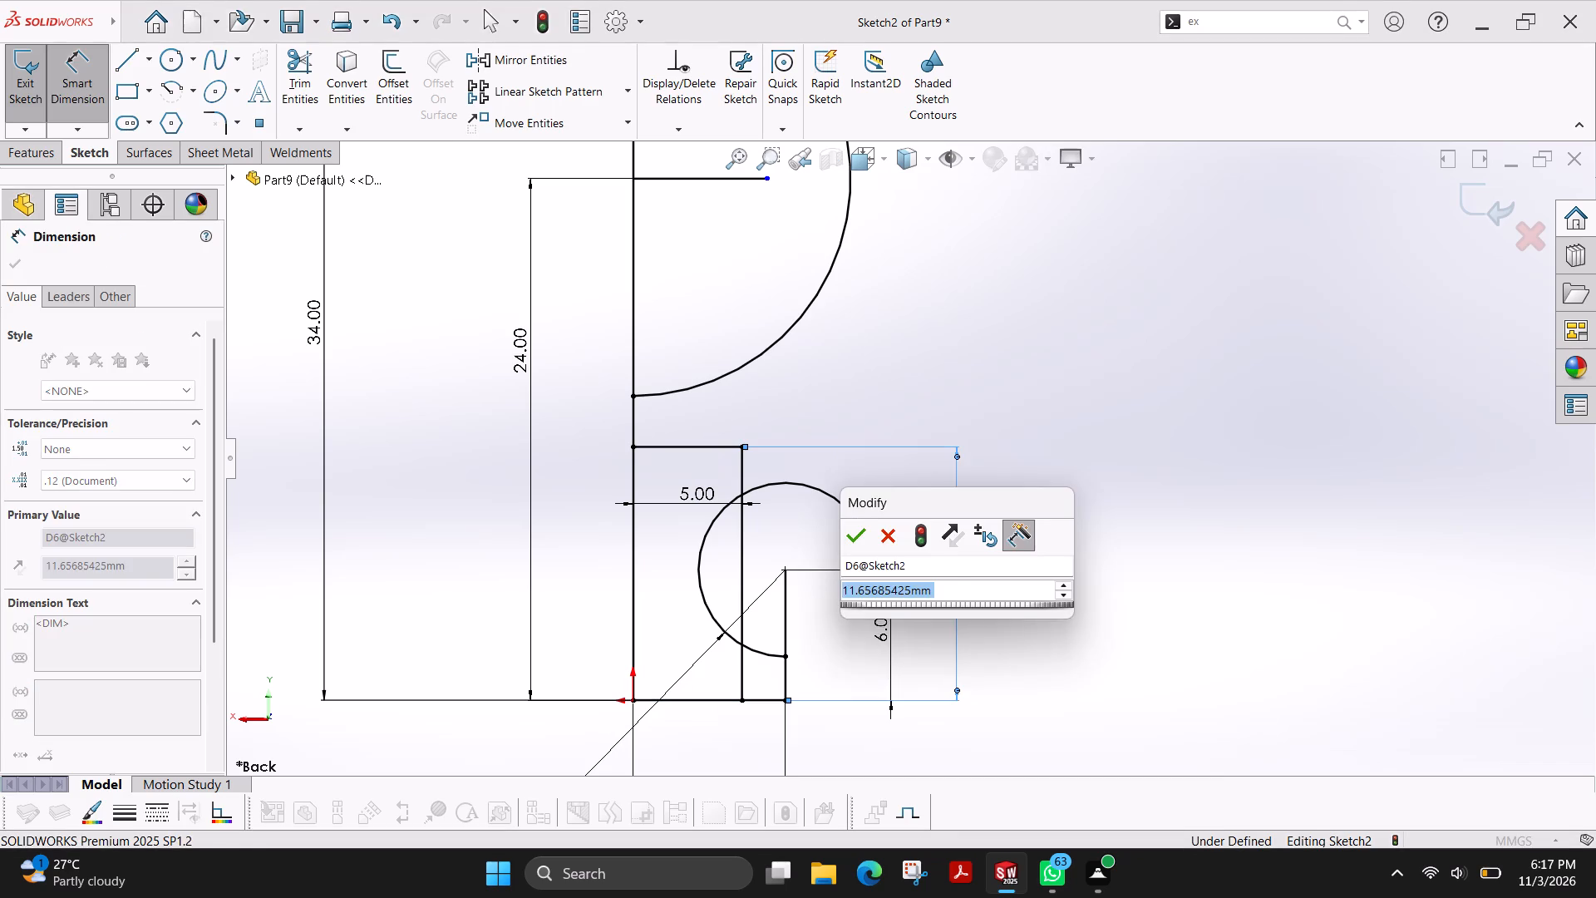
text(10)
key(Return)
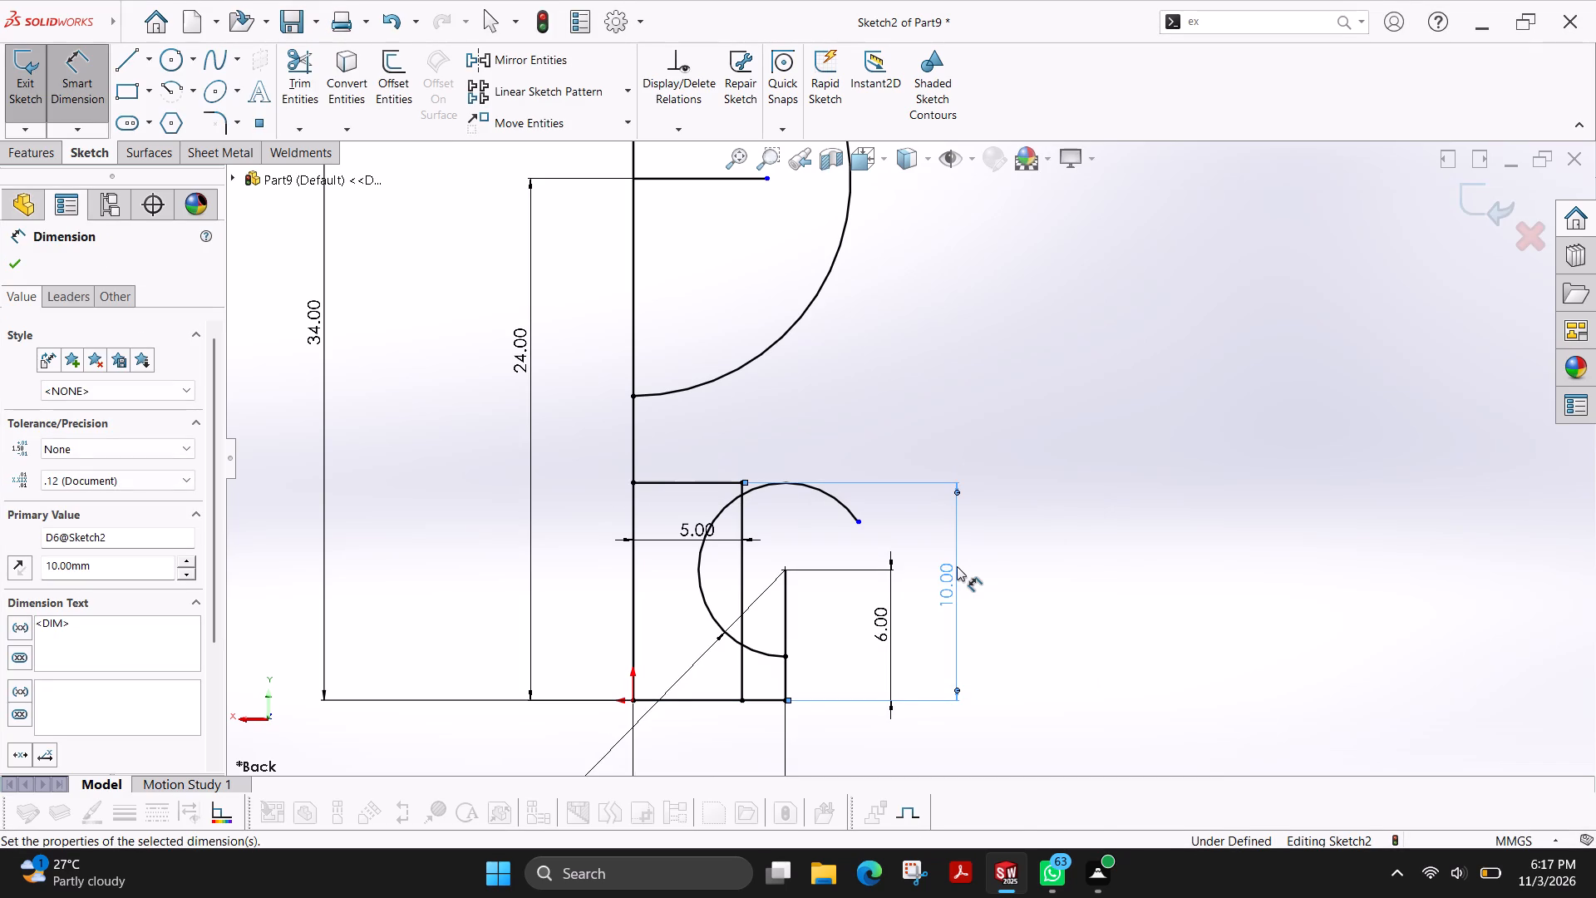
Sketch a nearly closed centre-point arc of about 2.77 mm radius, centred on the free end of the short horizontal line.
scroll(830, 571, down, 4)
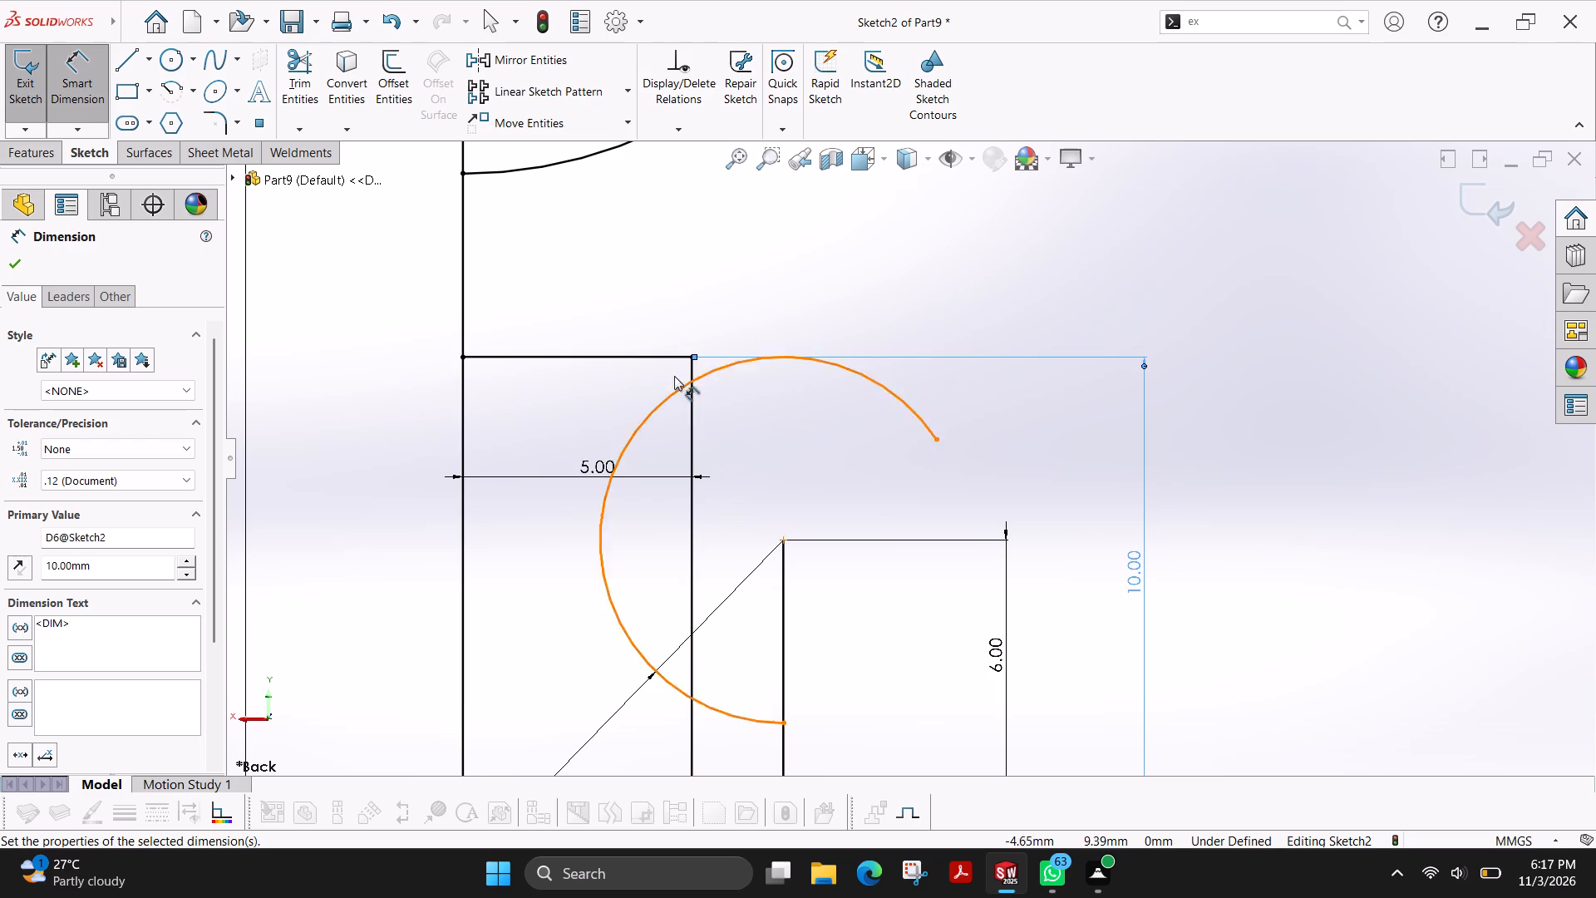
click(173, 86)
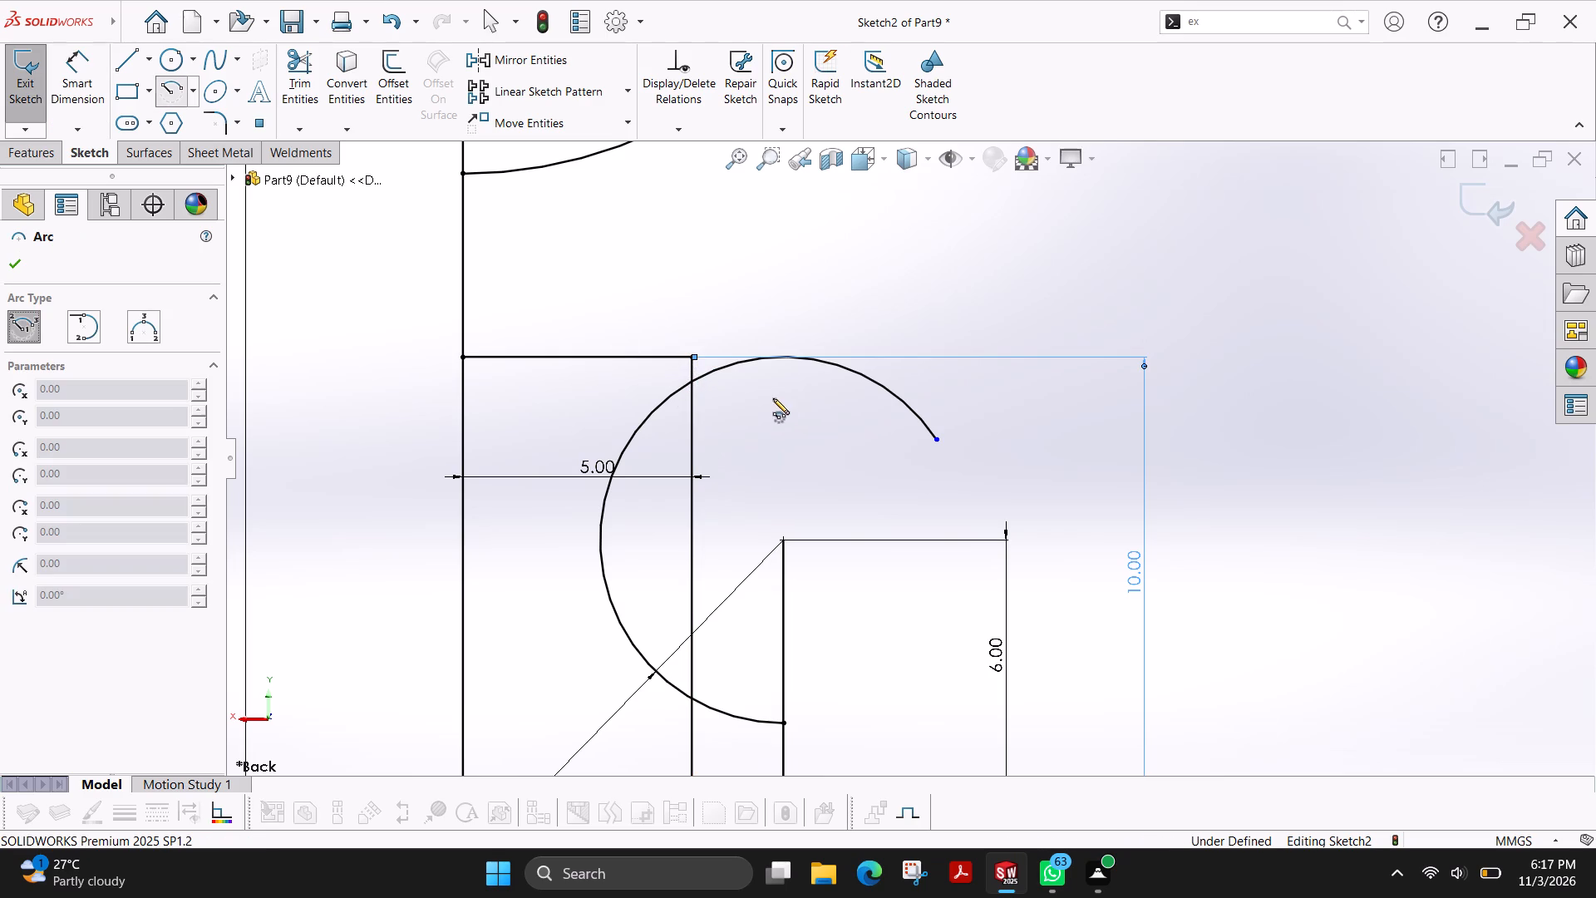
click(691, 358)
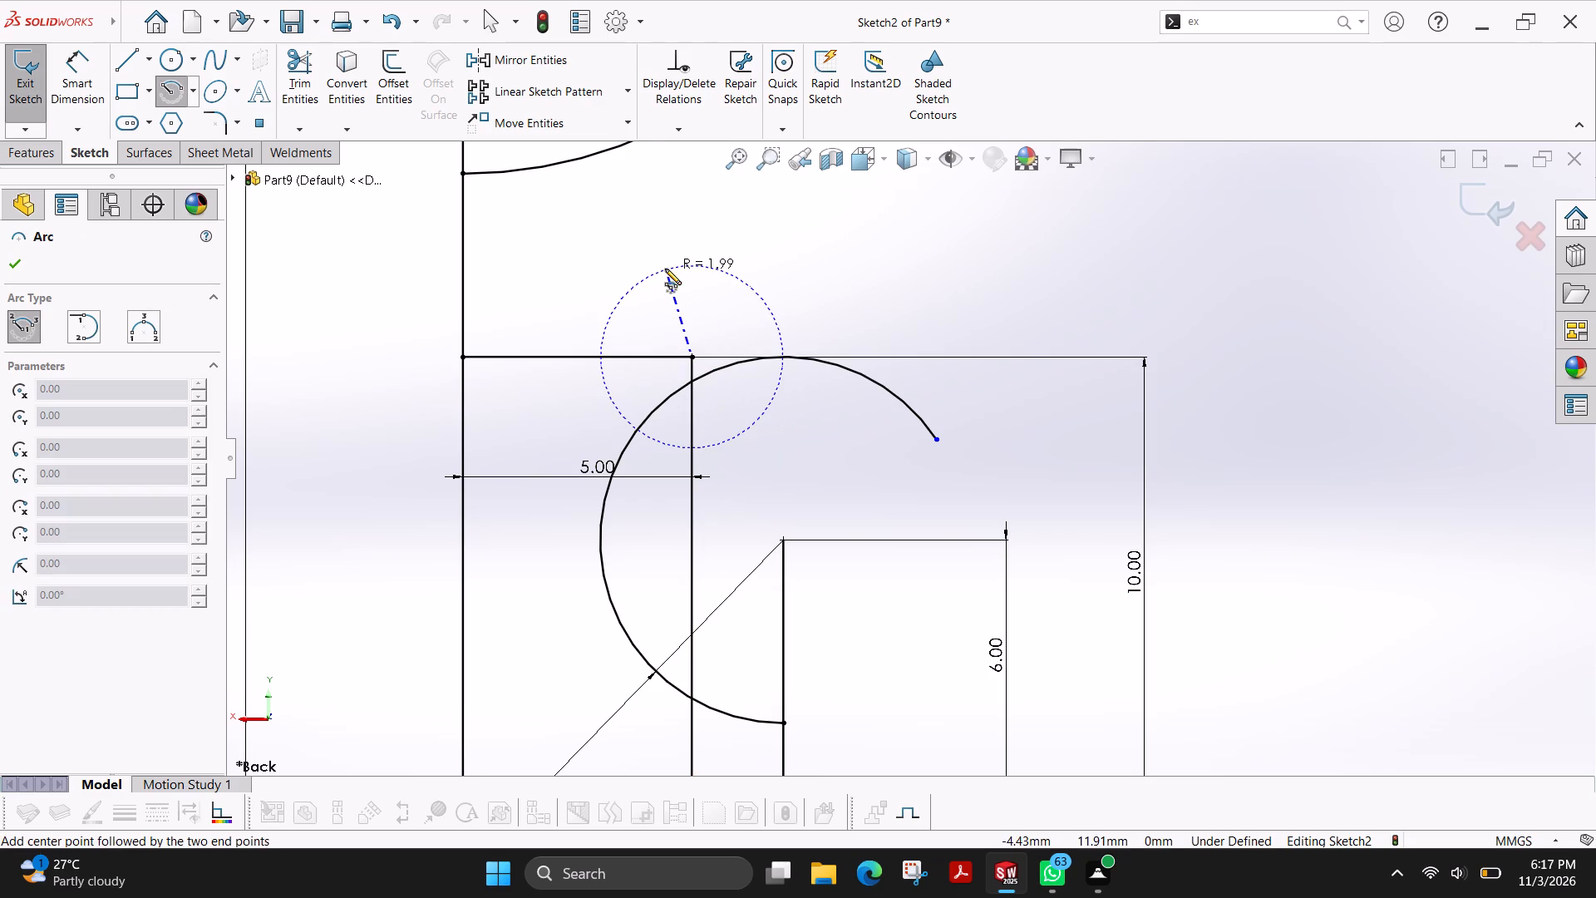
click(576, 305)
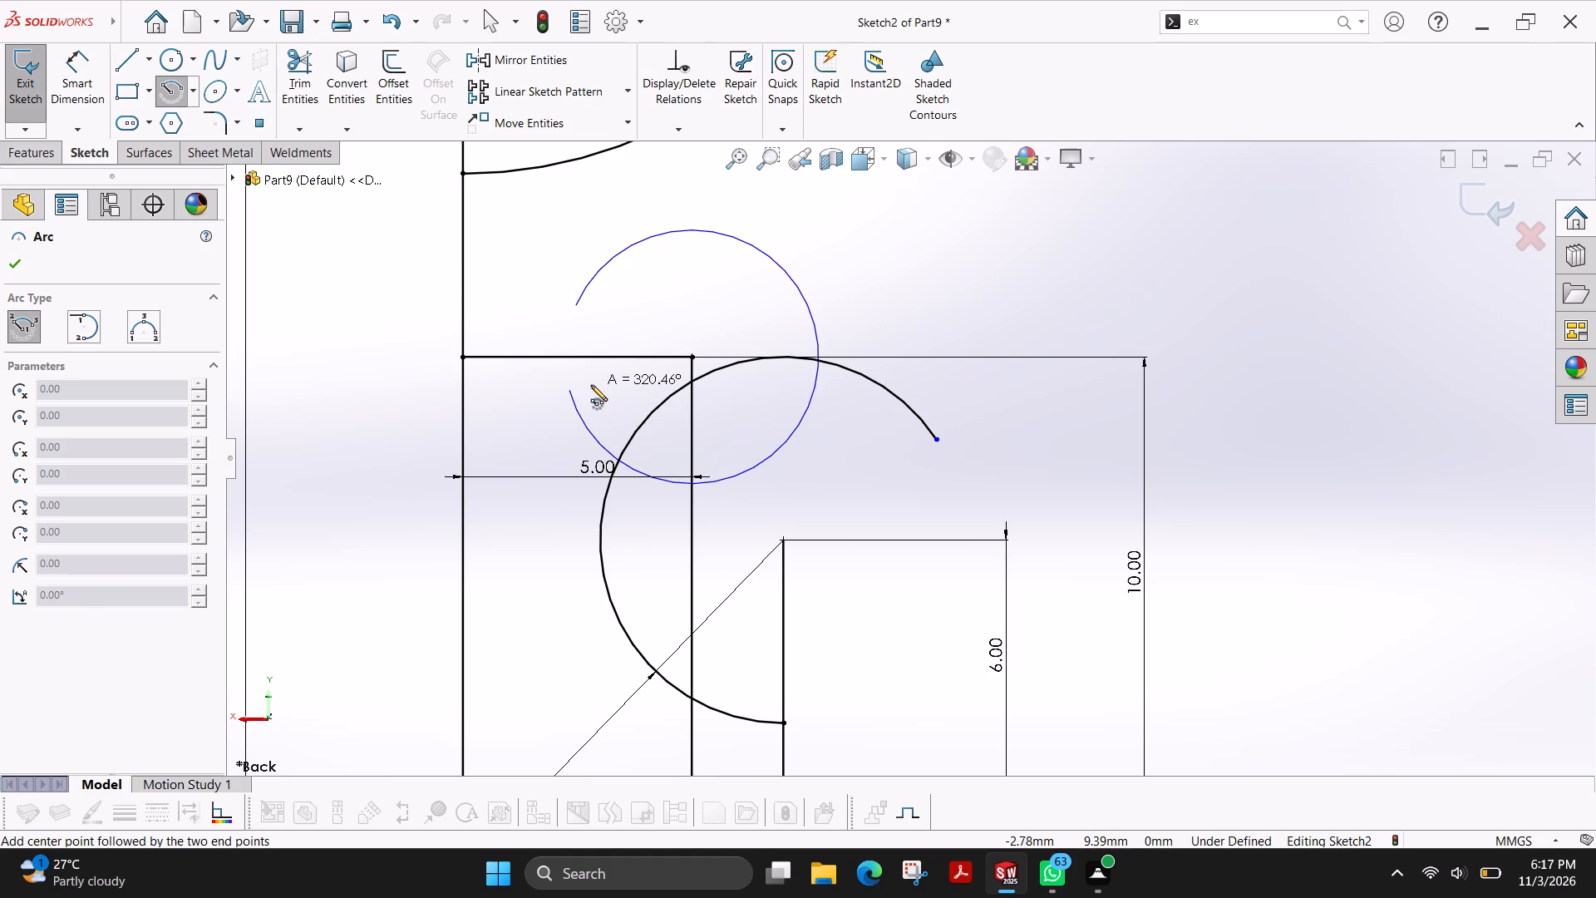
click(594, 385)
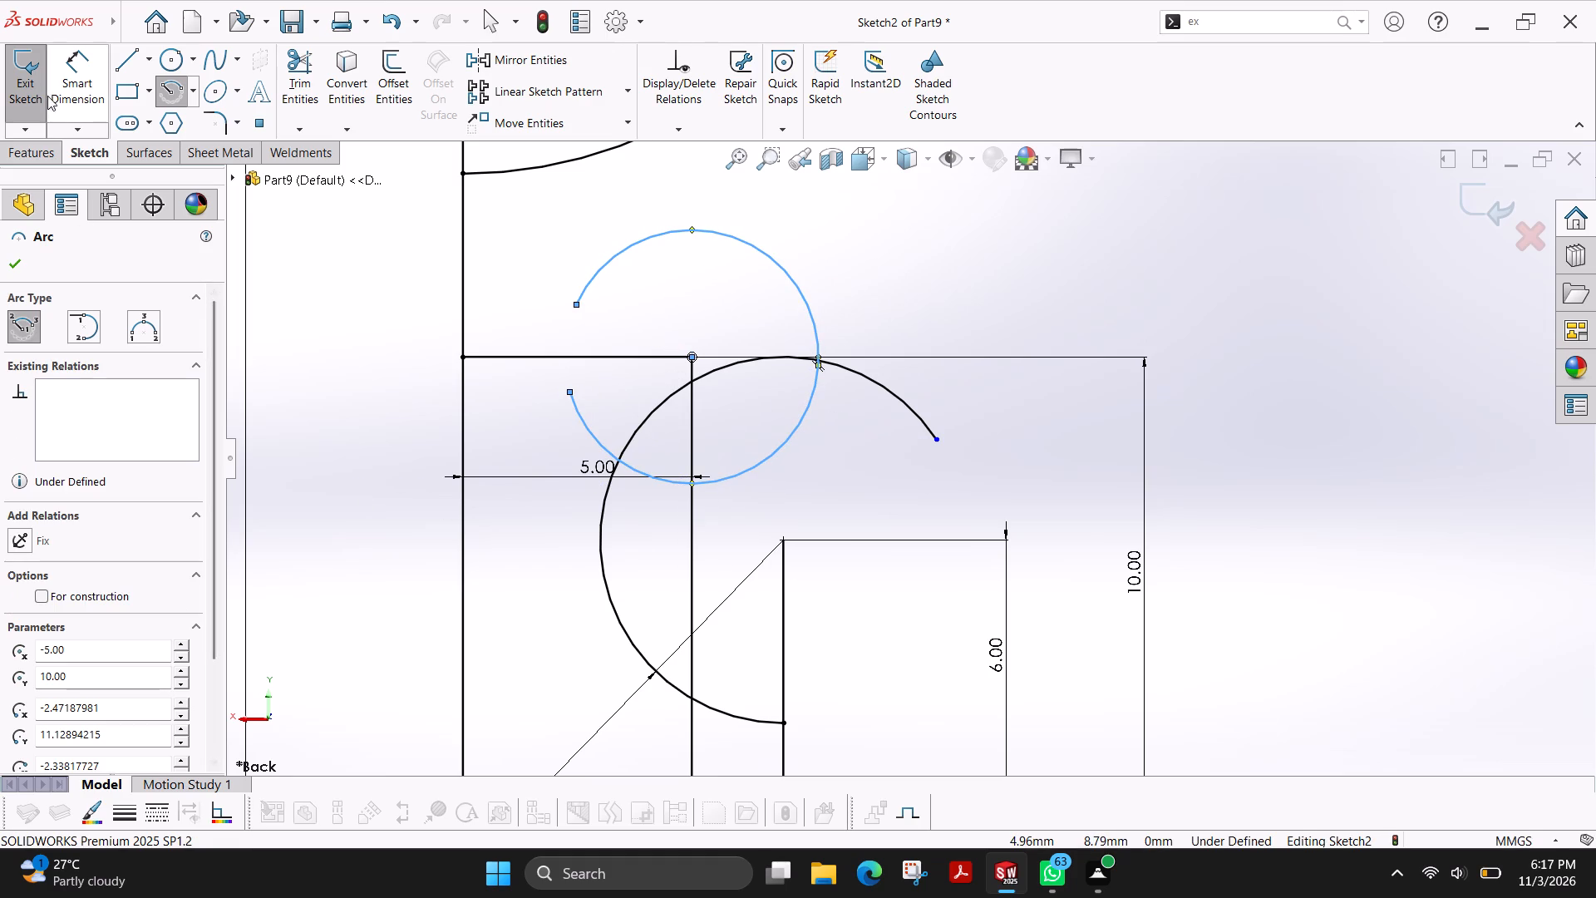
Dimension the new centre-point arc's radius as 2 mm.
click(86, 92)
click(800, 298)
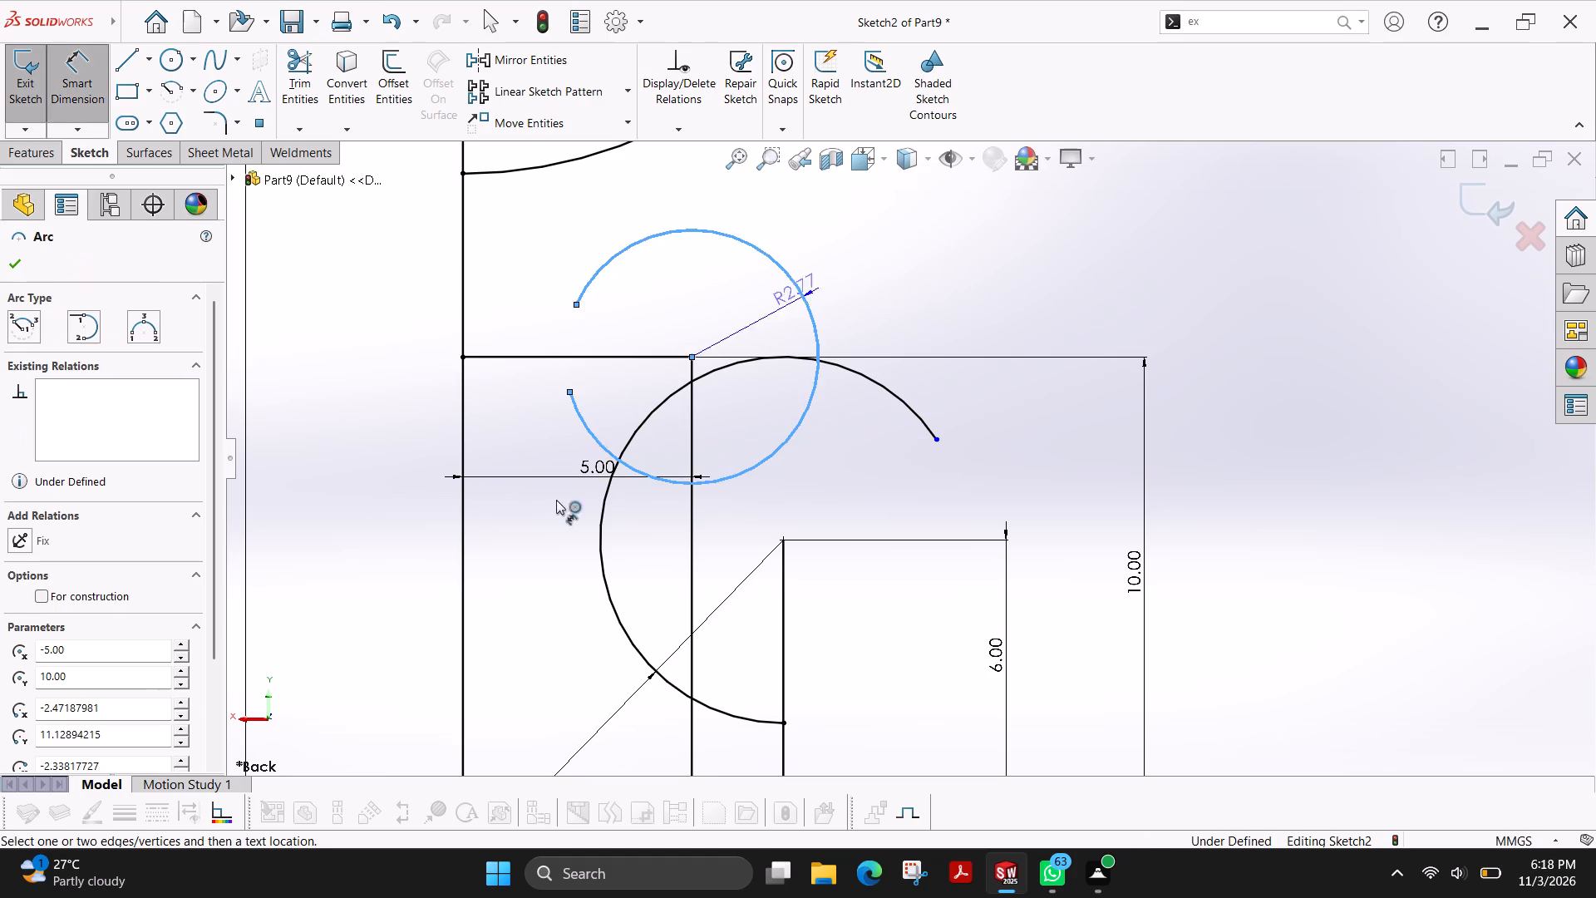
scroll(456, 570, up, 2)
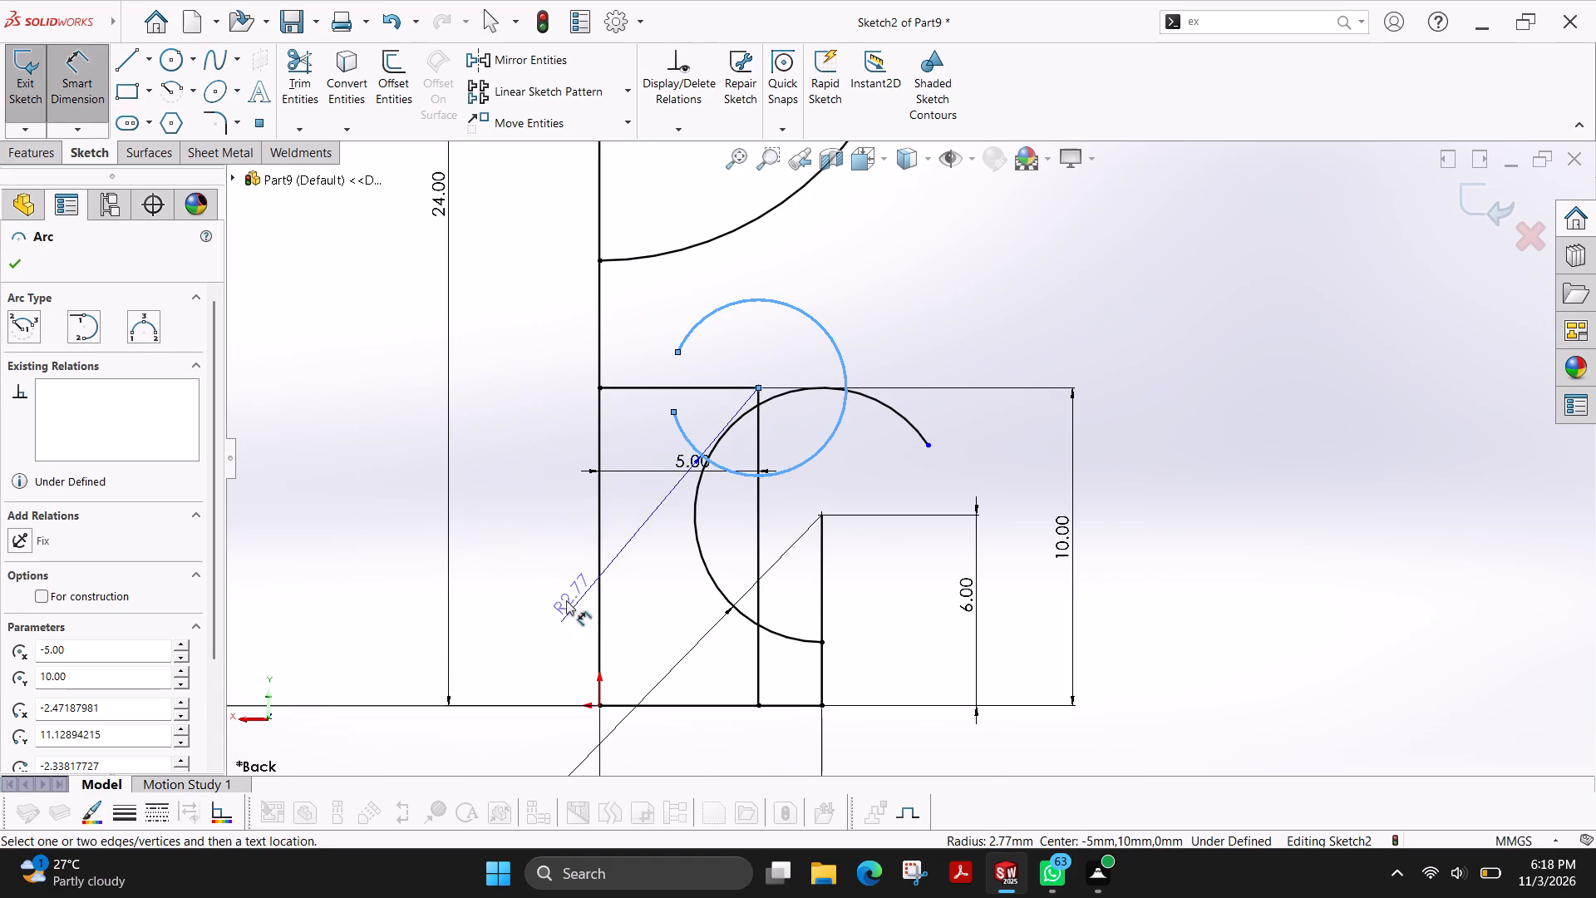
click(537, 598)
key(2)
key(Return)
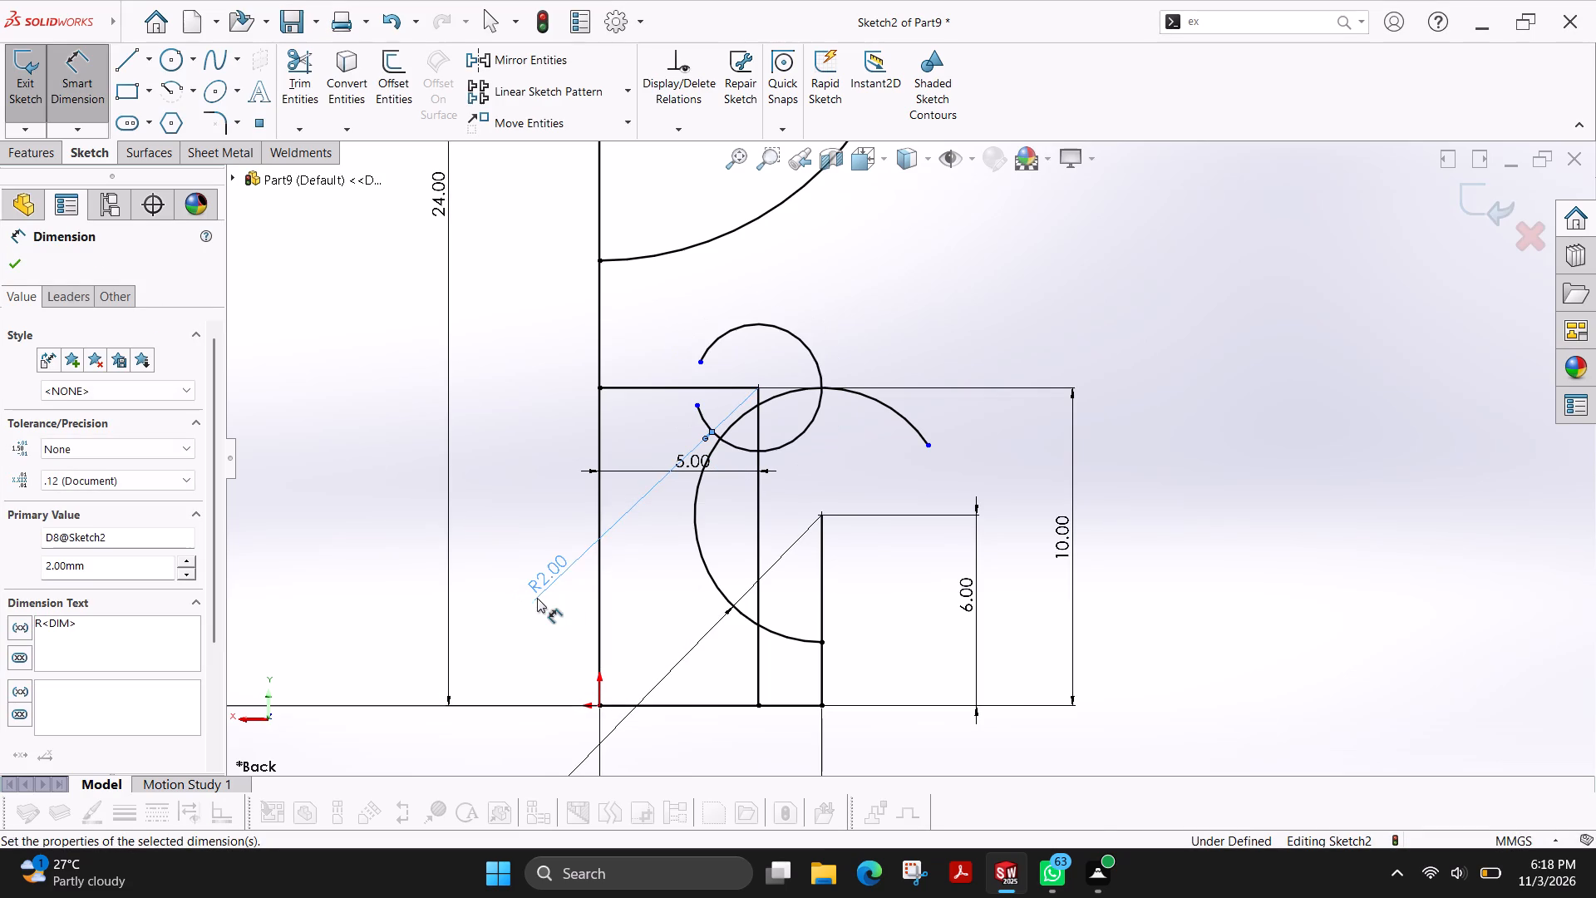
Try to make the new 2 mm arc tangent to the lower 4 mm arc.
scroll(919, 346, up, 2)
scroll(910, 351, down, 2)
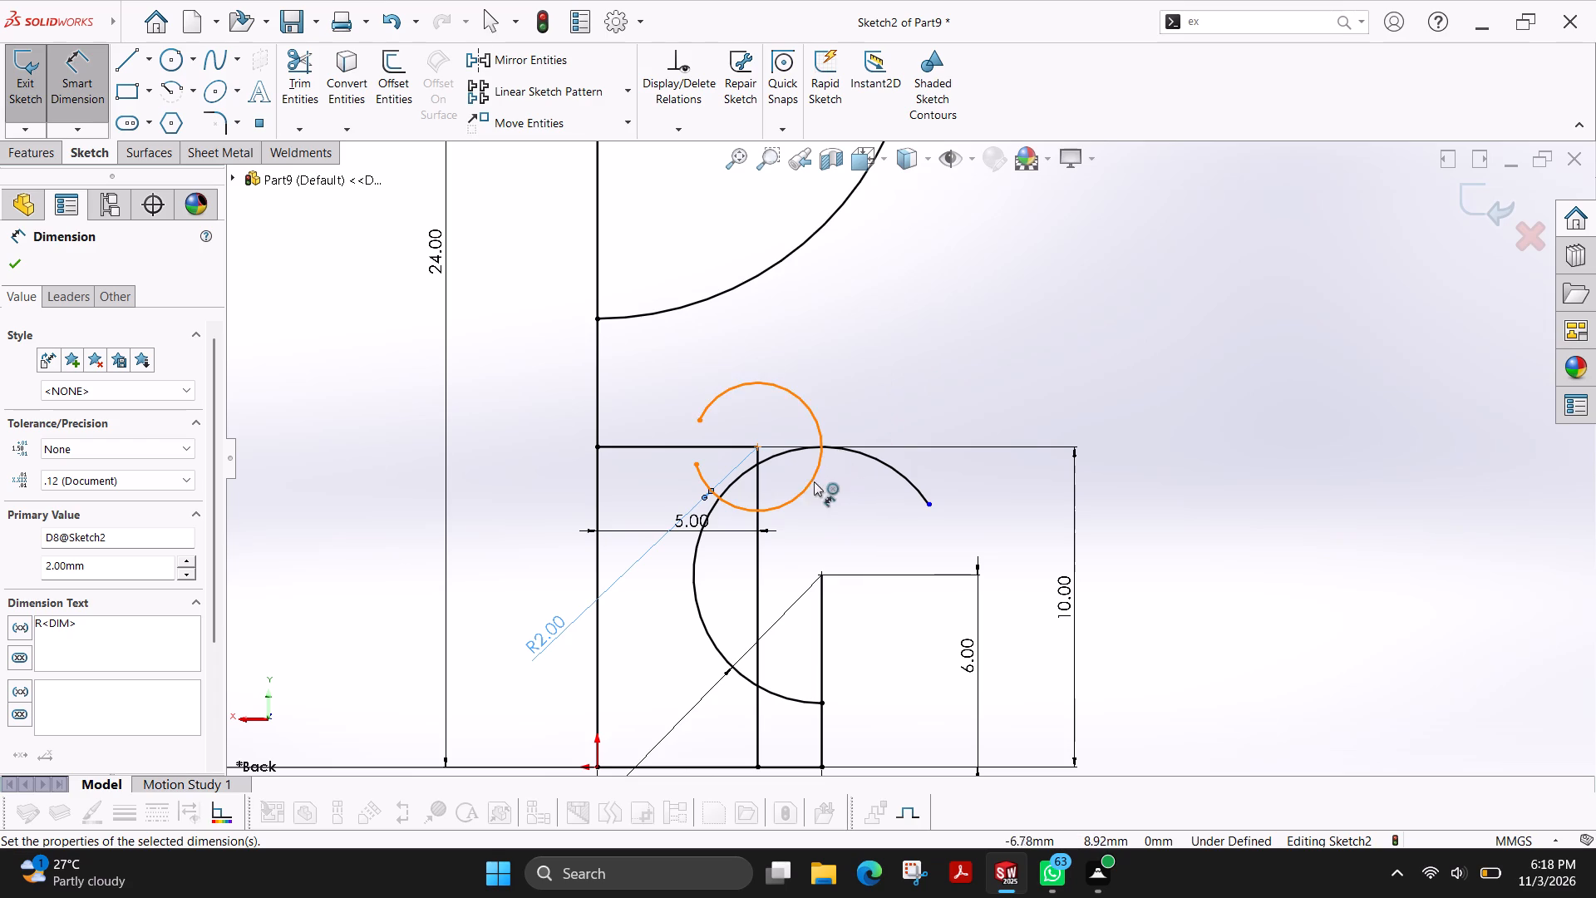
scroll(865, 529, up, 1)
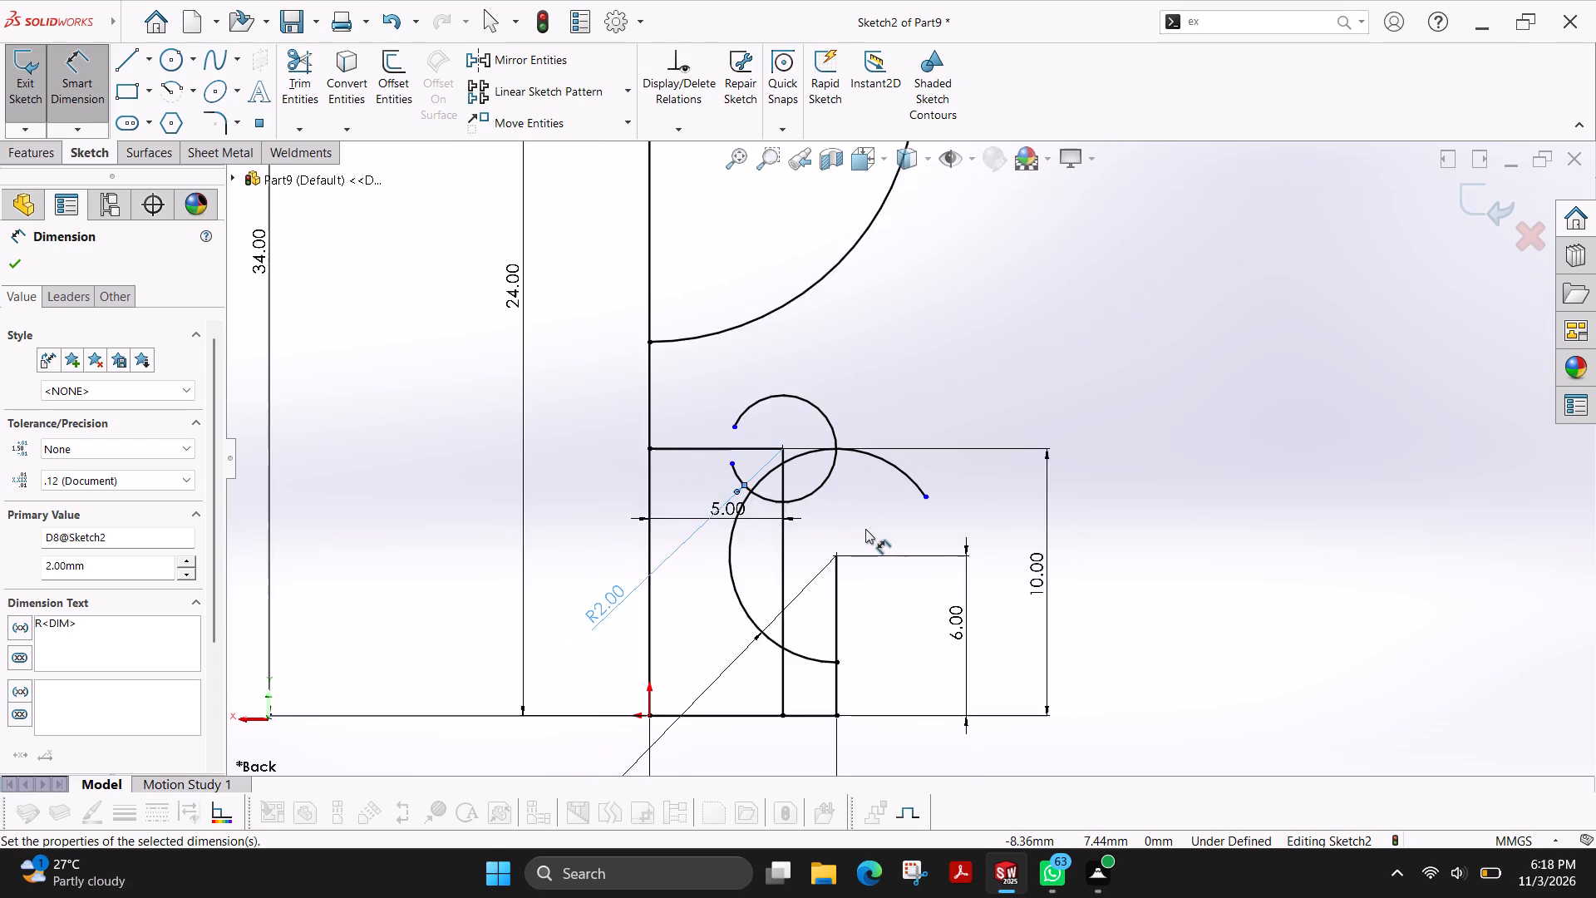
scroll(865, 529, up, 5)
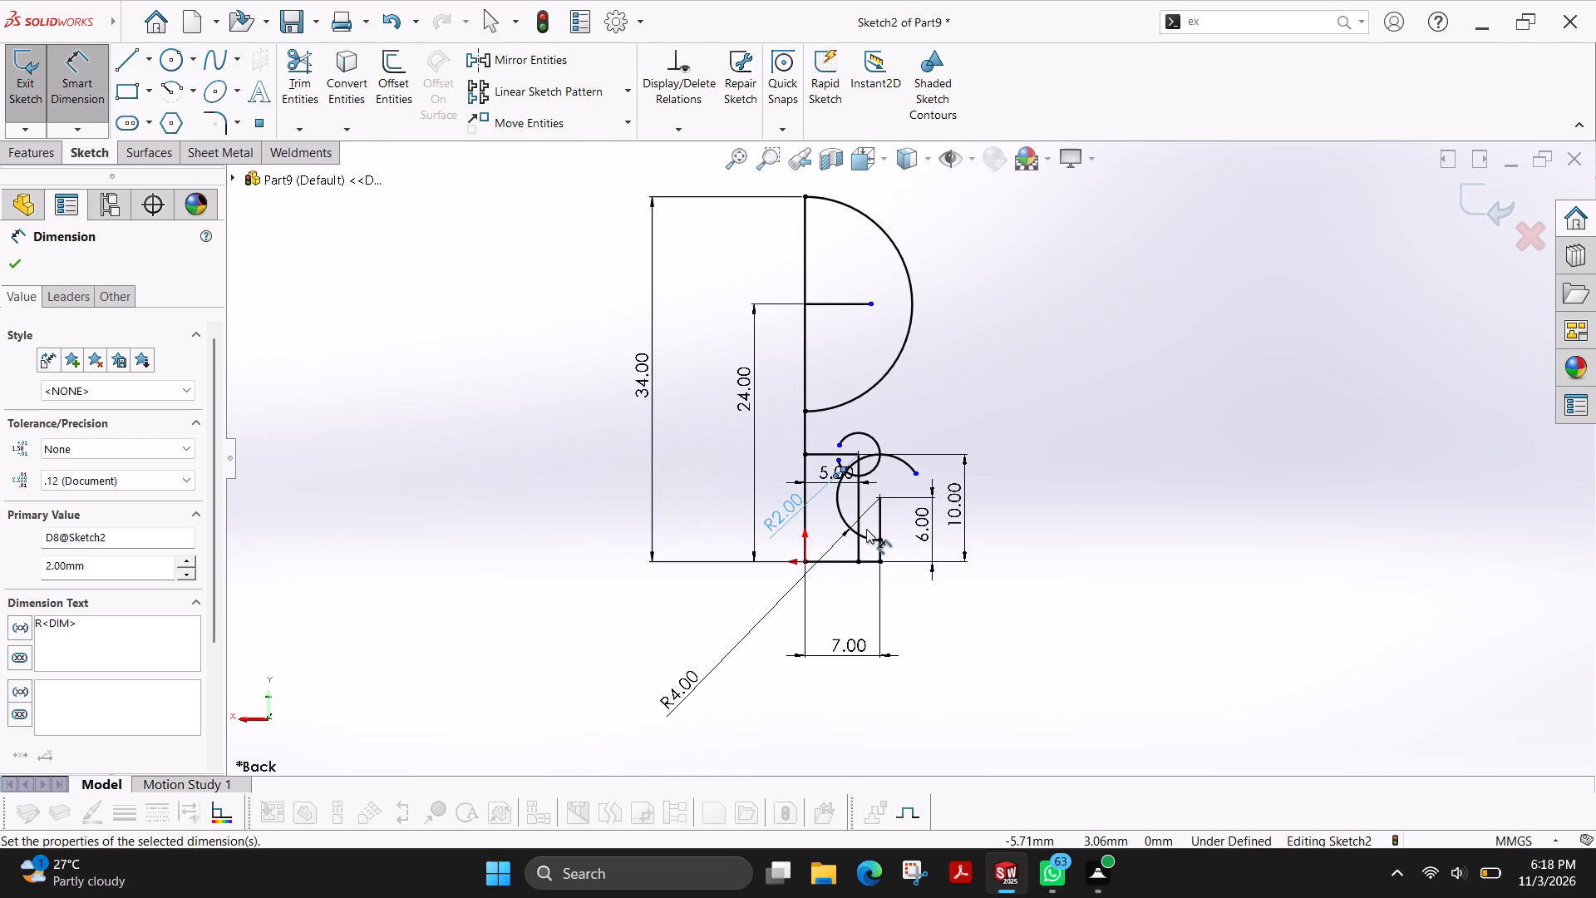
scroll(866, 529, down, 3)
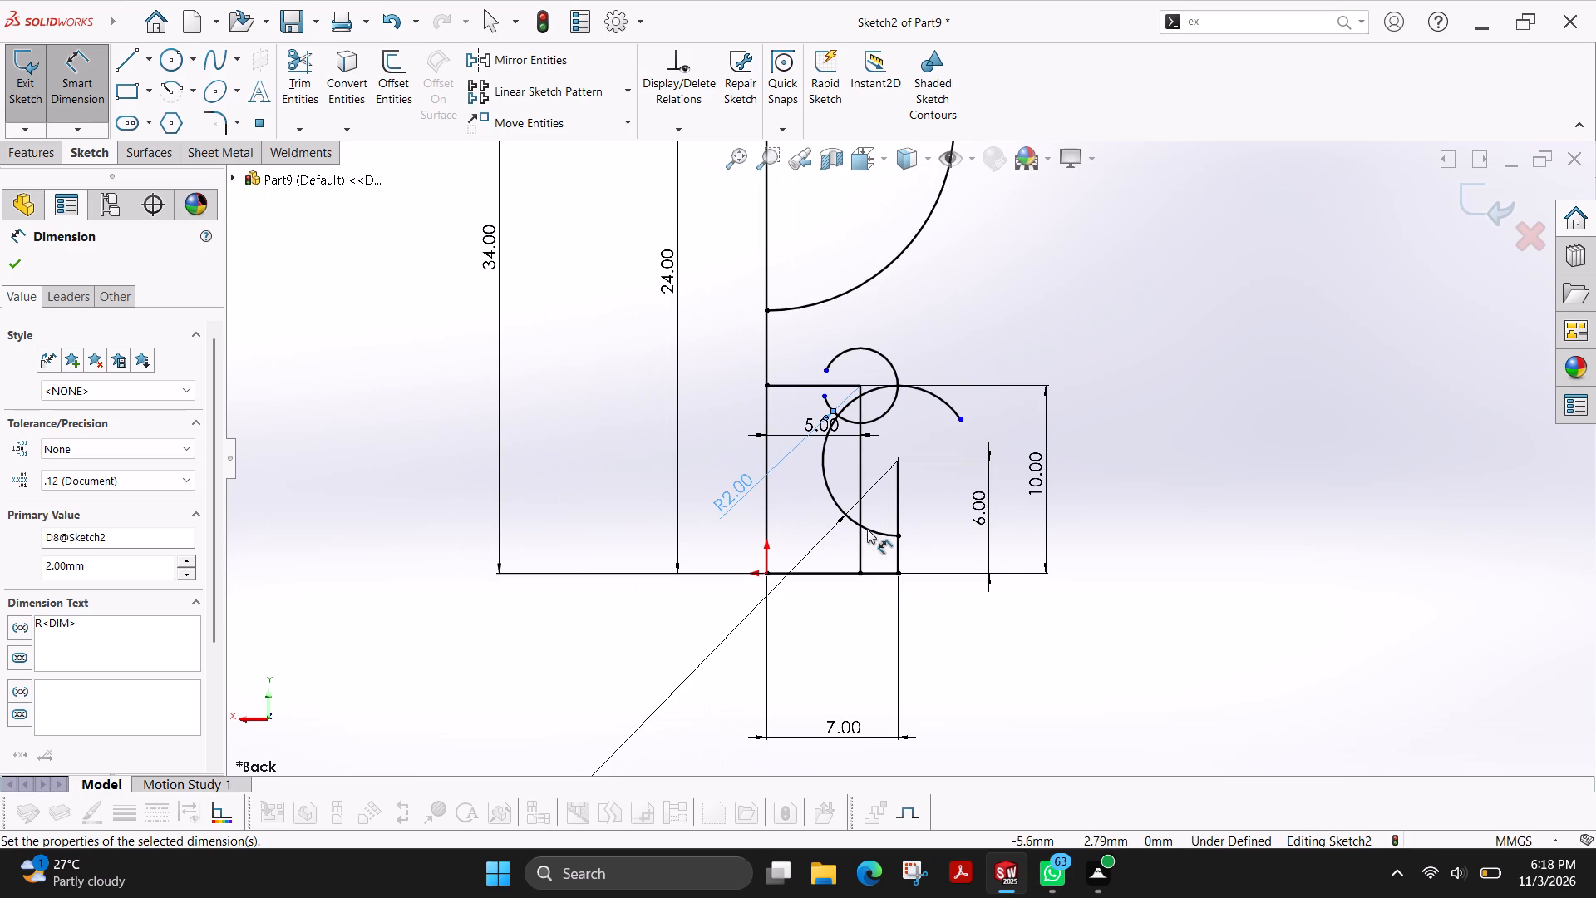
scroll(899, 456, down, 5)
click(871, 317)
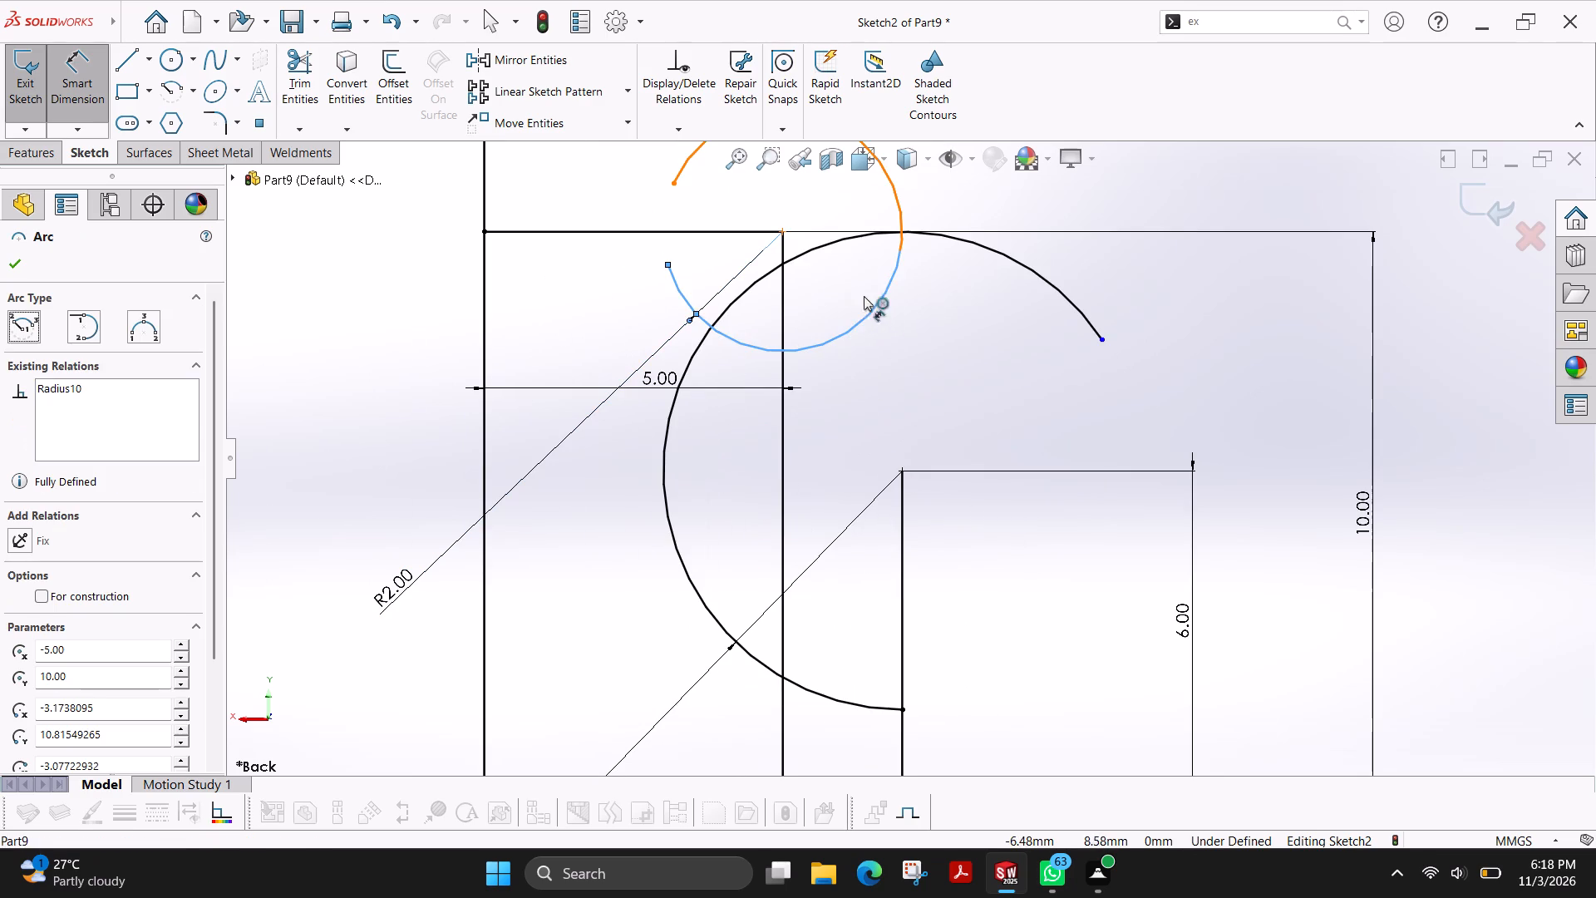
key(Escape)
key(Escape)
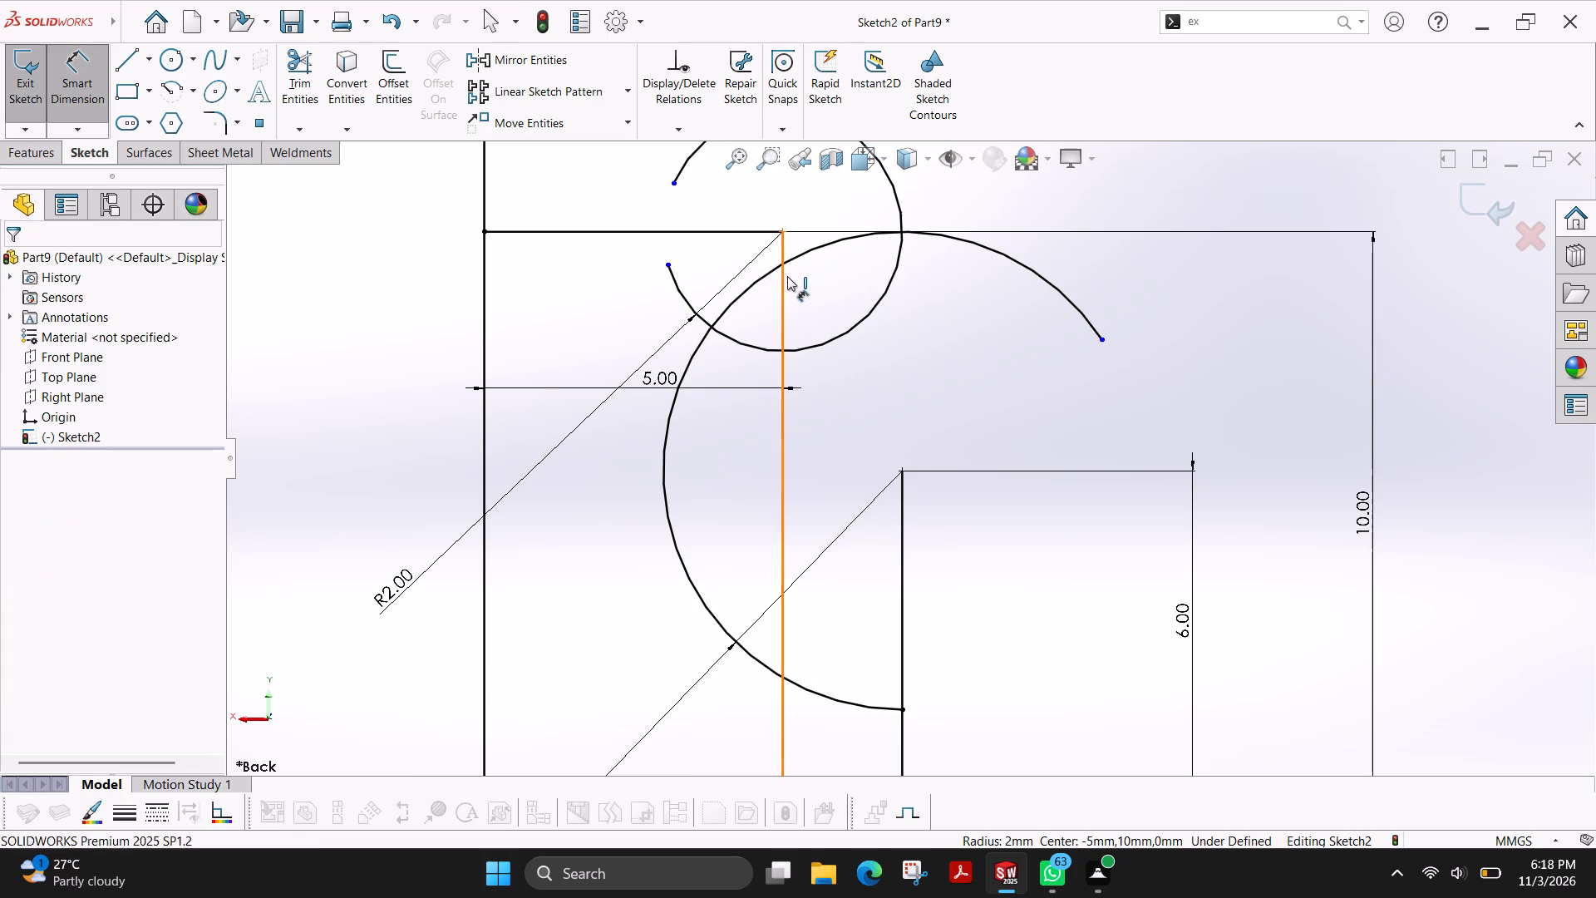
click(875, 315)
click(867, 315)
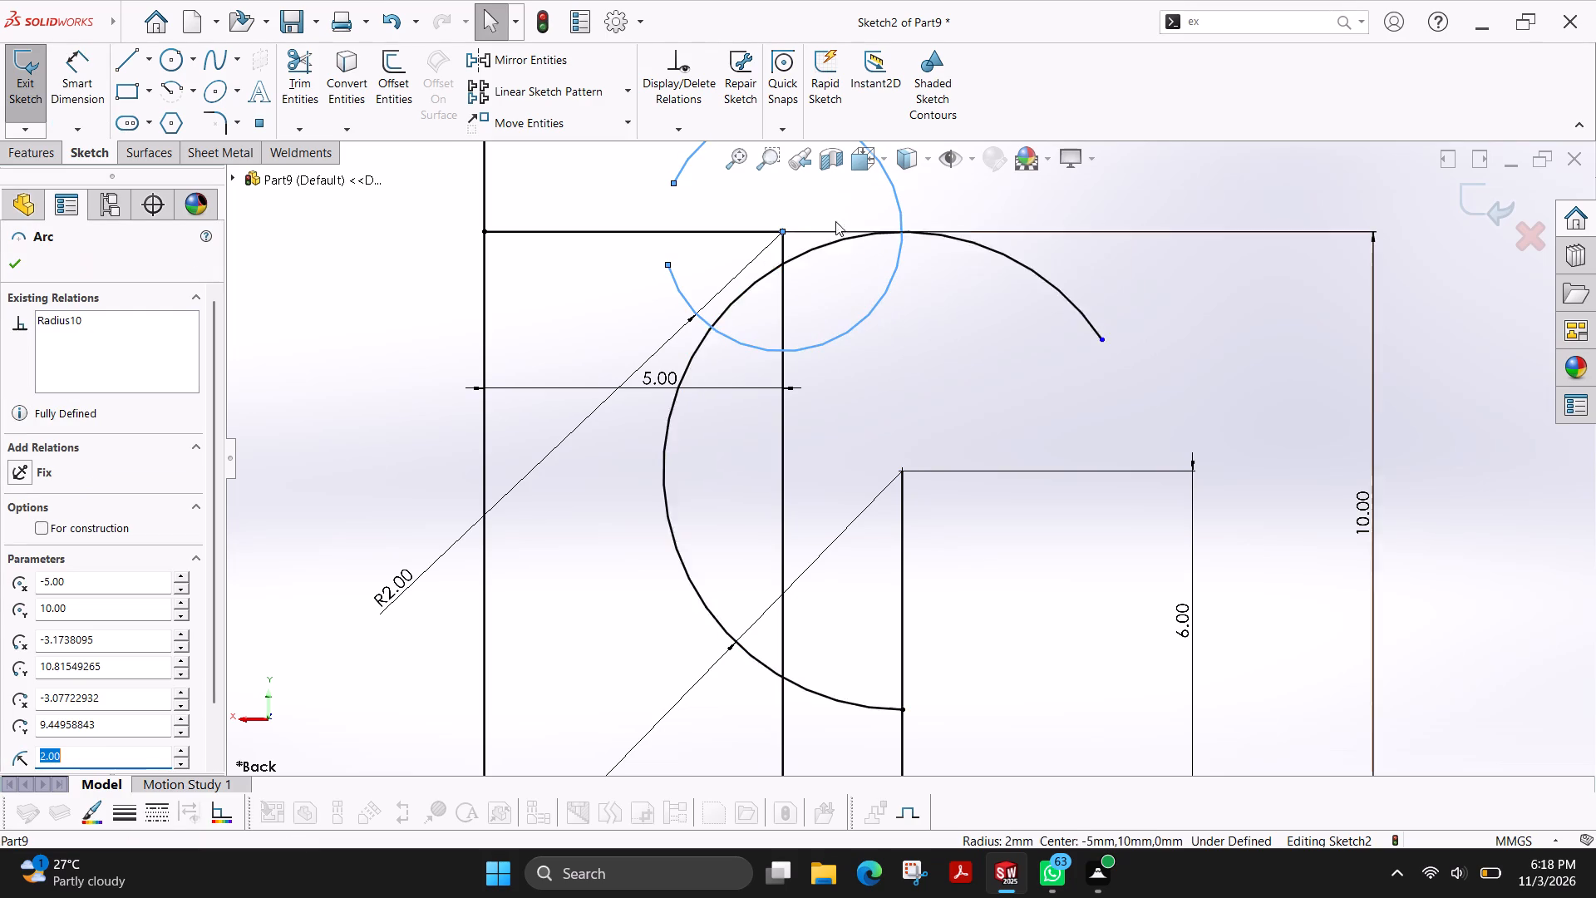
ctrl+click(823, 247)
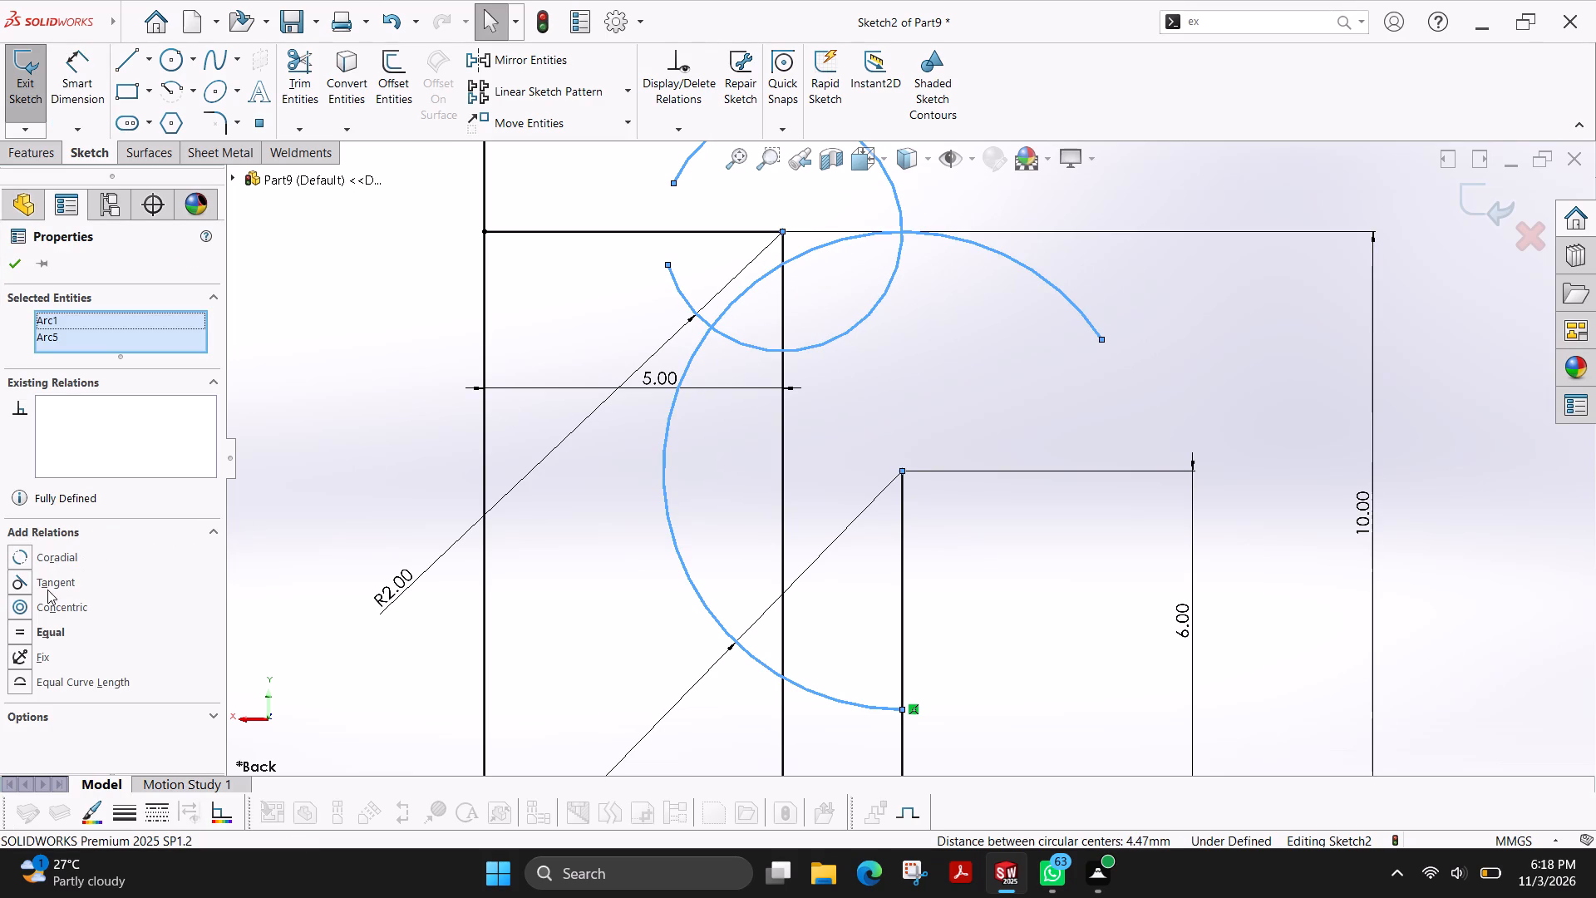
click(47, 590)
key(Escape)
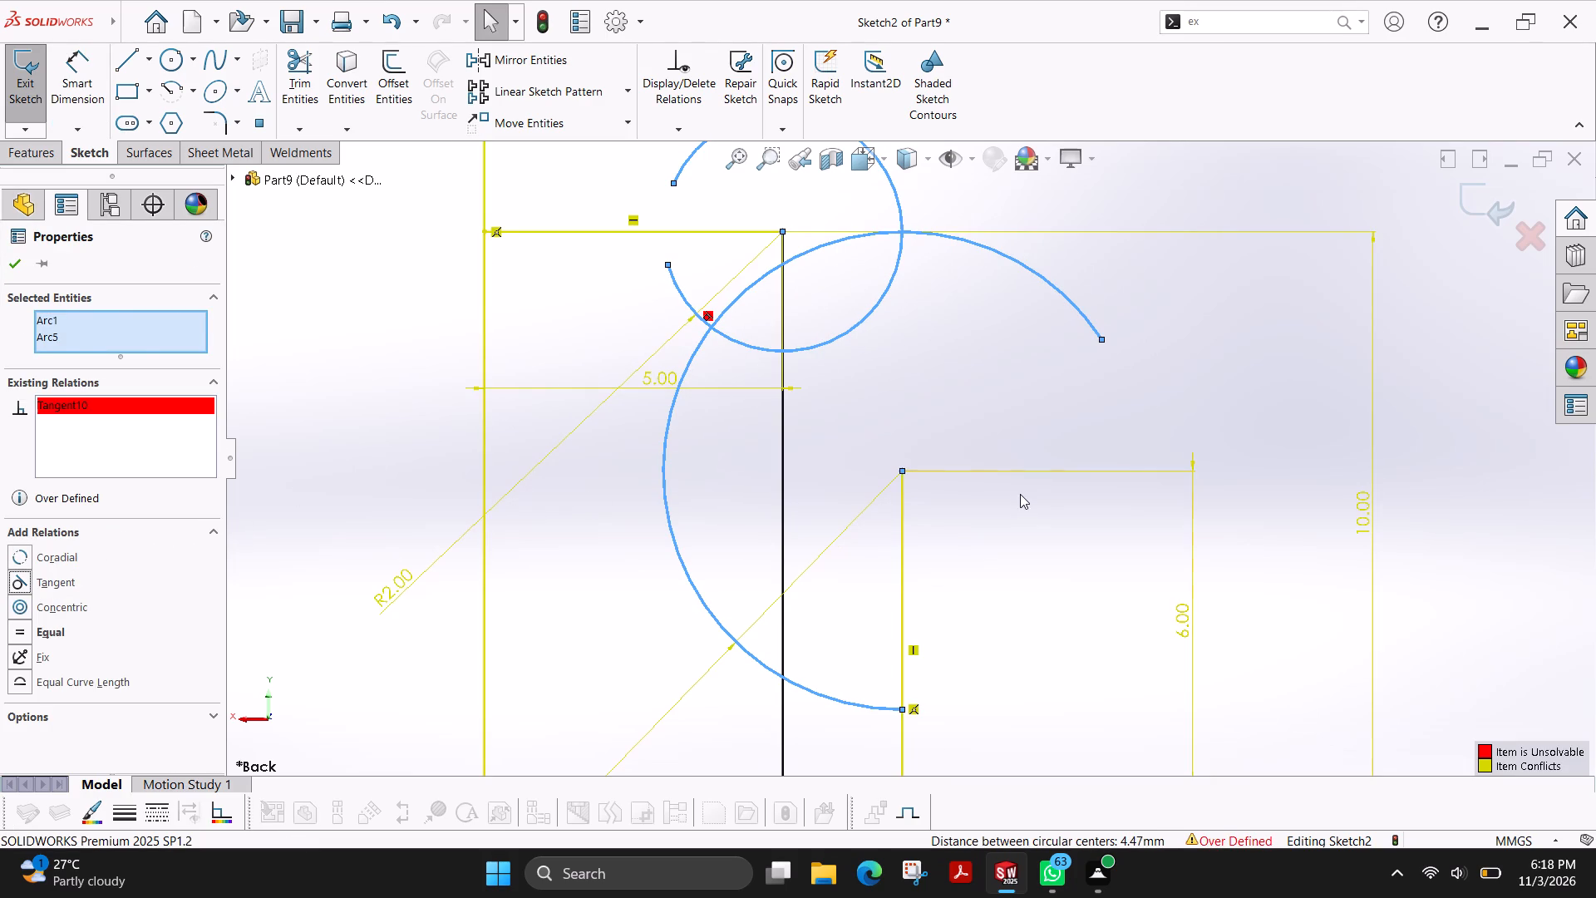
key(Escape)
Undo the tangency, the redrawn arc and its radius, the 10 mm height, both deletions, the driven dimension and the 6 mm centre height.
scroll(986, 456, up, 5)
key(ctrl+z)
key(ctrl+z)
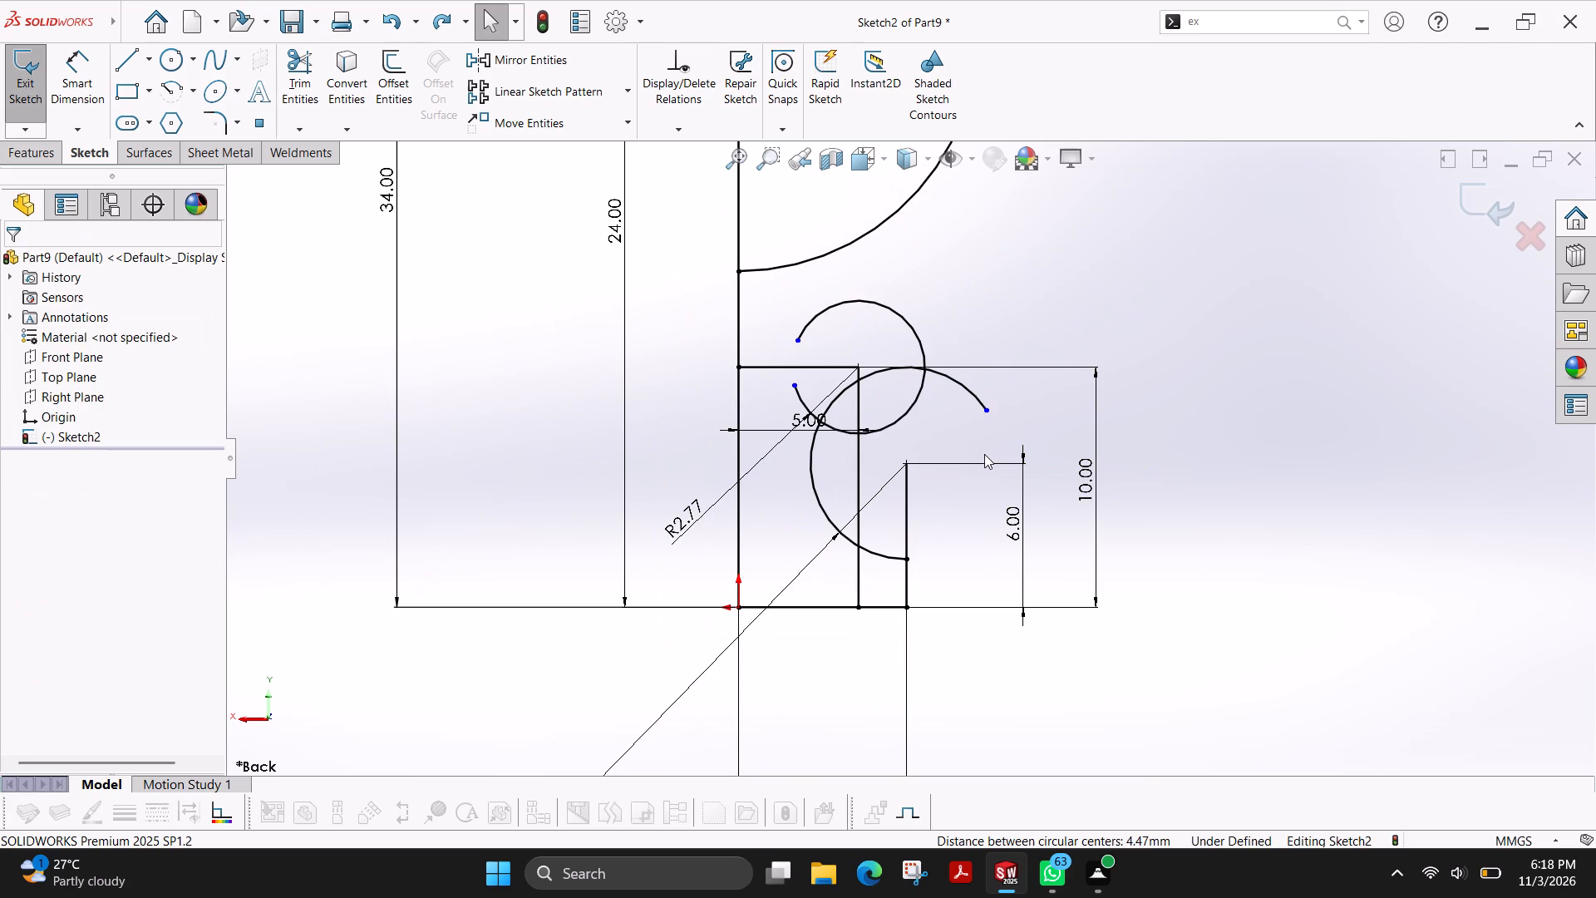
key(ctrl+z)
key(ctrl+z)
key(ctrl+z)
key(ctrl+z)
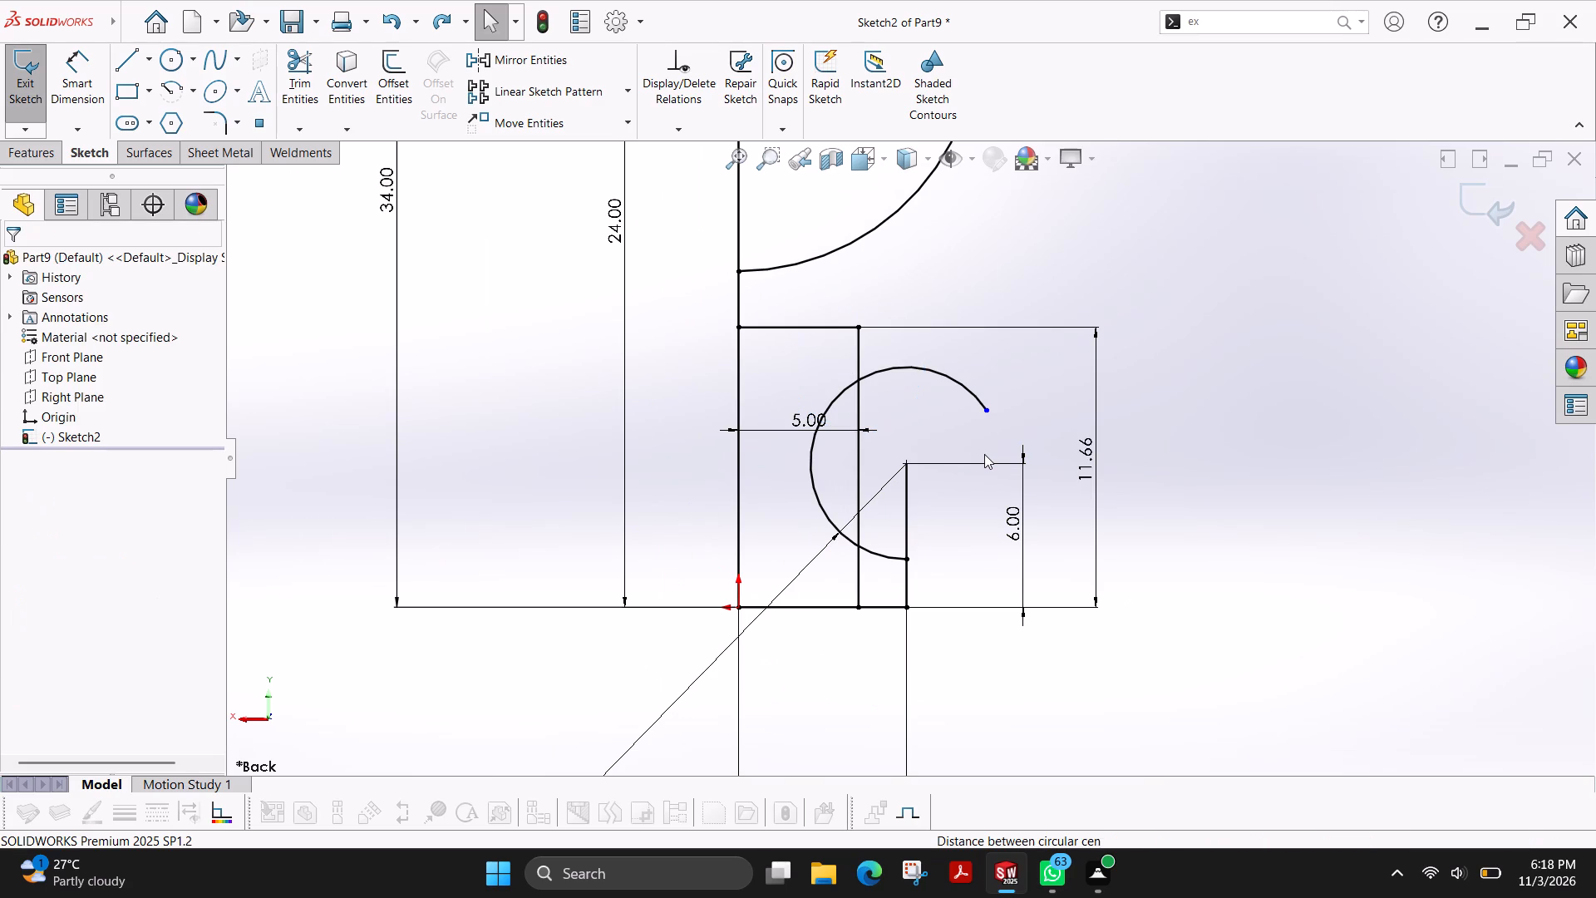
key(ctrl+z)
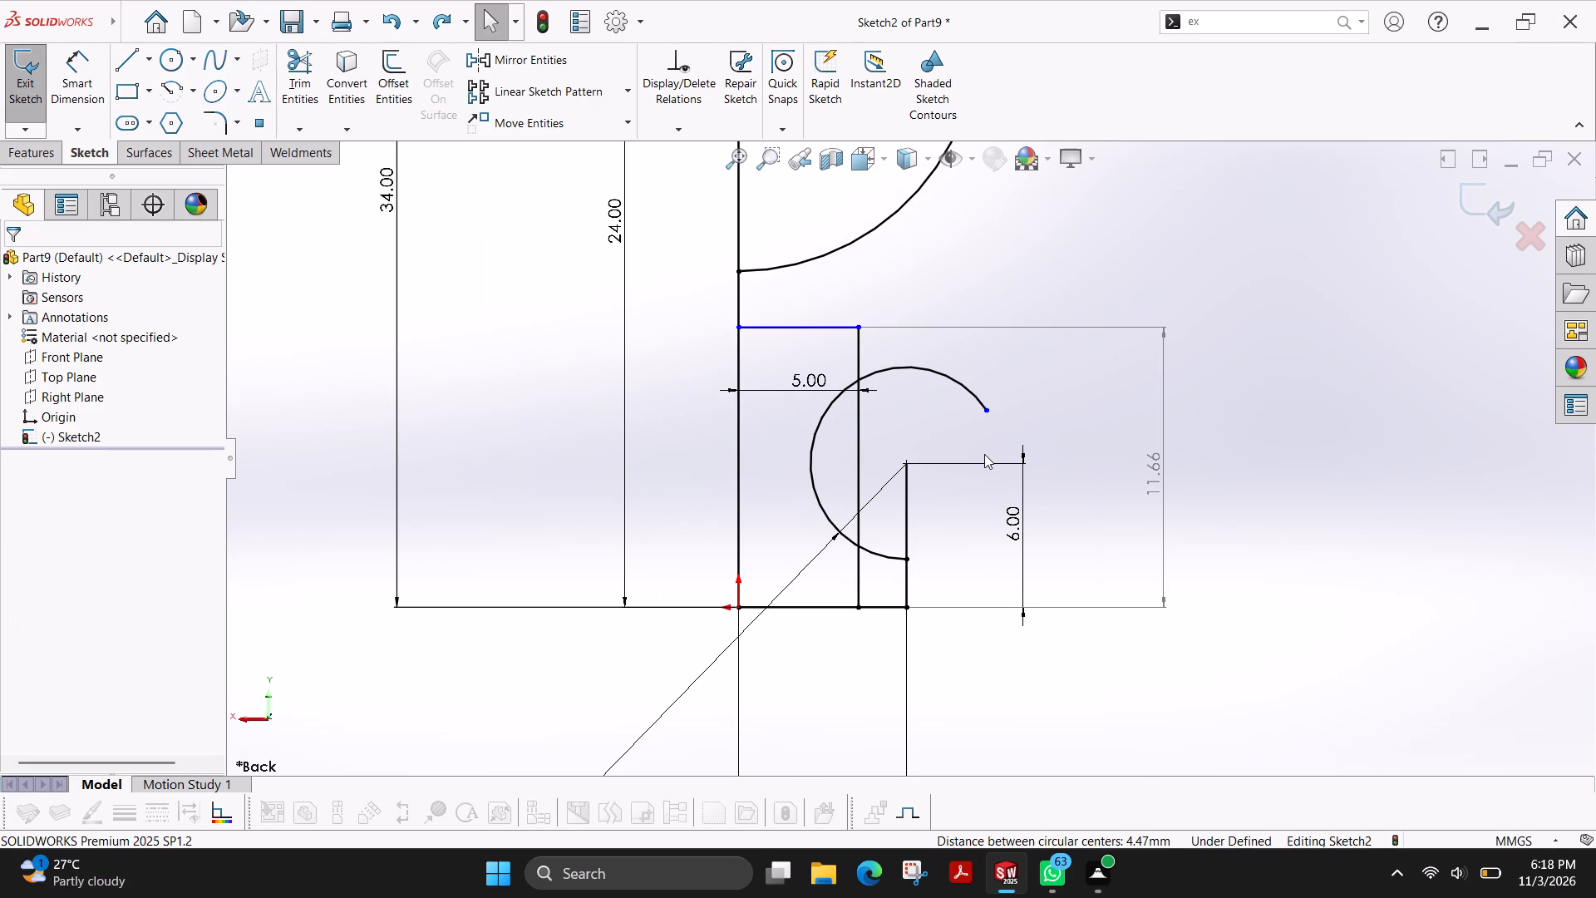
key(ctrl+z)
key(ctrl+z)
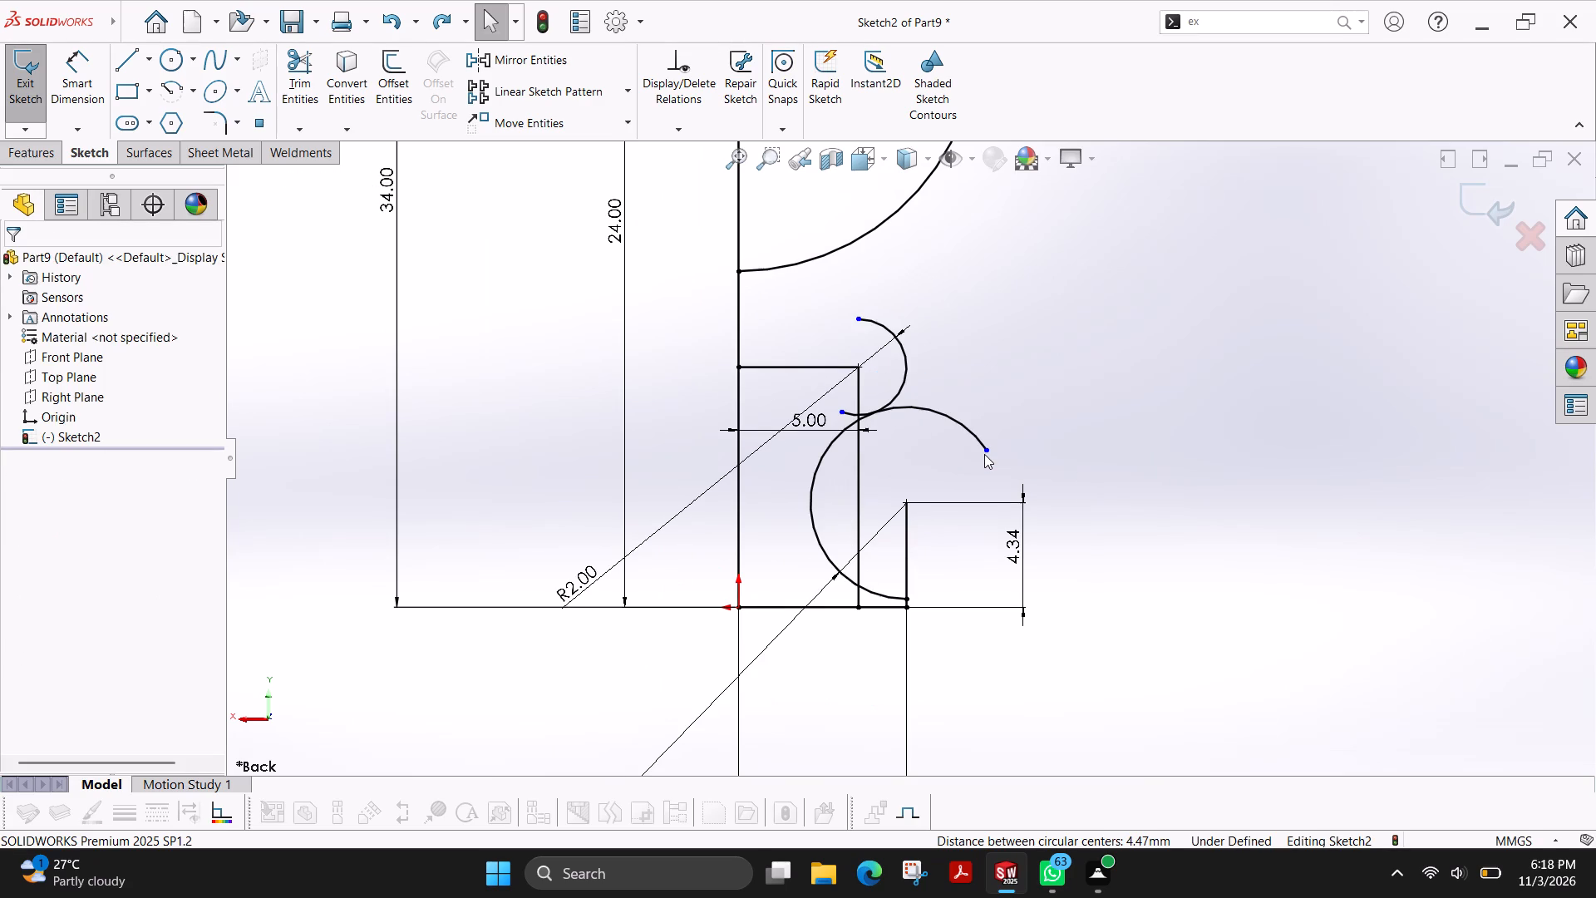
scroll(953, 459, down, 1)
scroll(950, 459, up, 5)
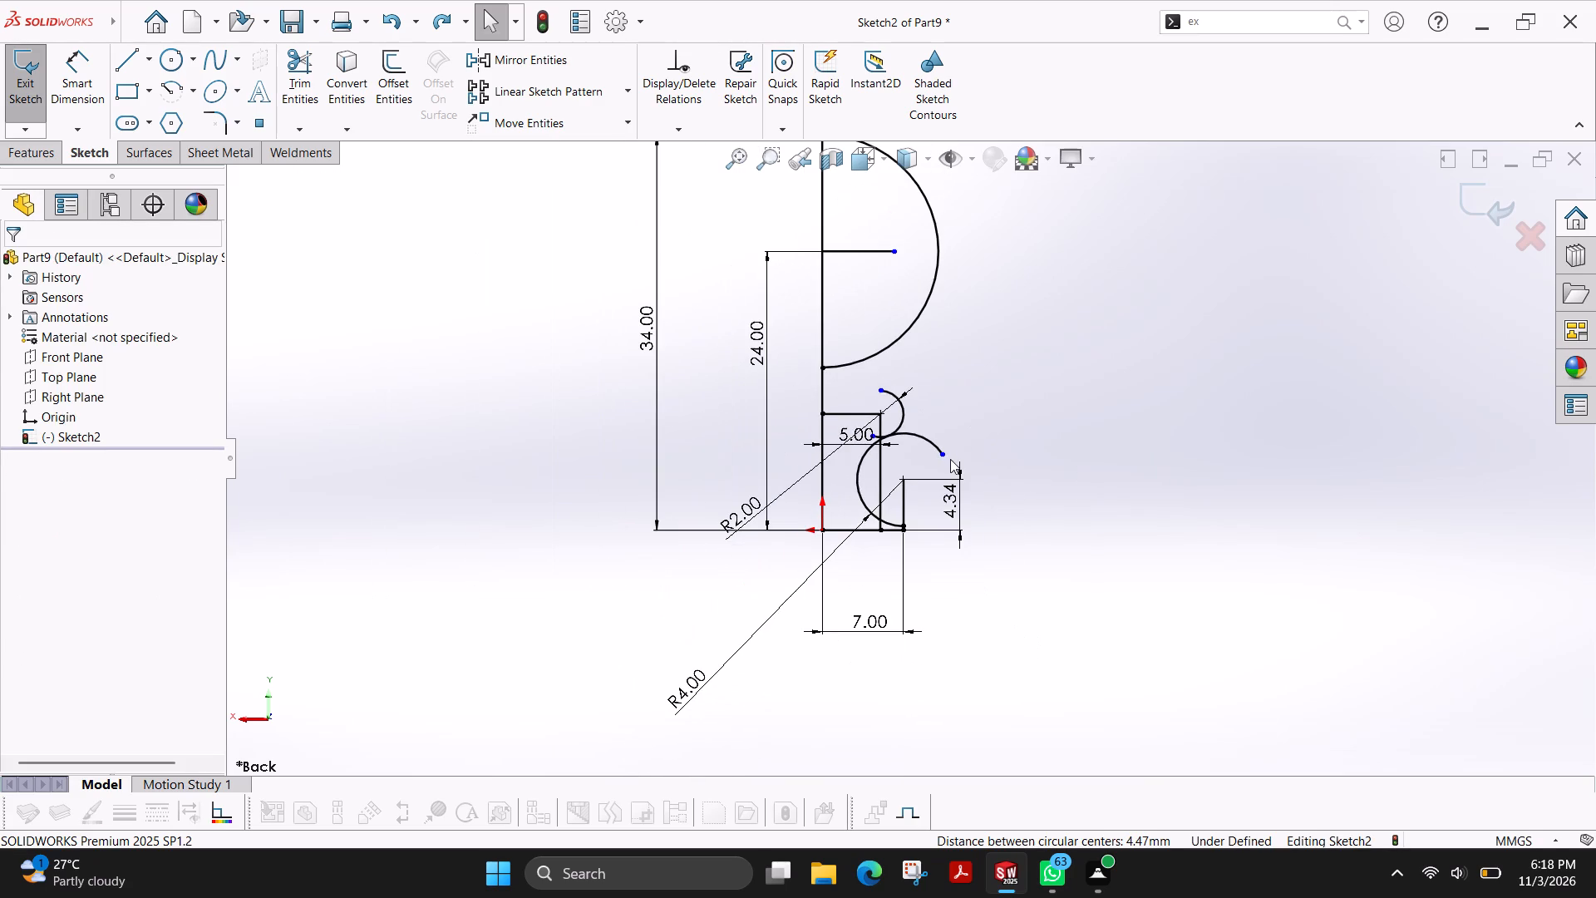
Undo the earlier edits back to the 4 mm radius on the upper connecting arc, before its reduction to 2 mm.
key(ctrl+z)
key(ctrl+z)
key(ctrl+z)
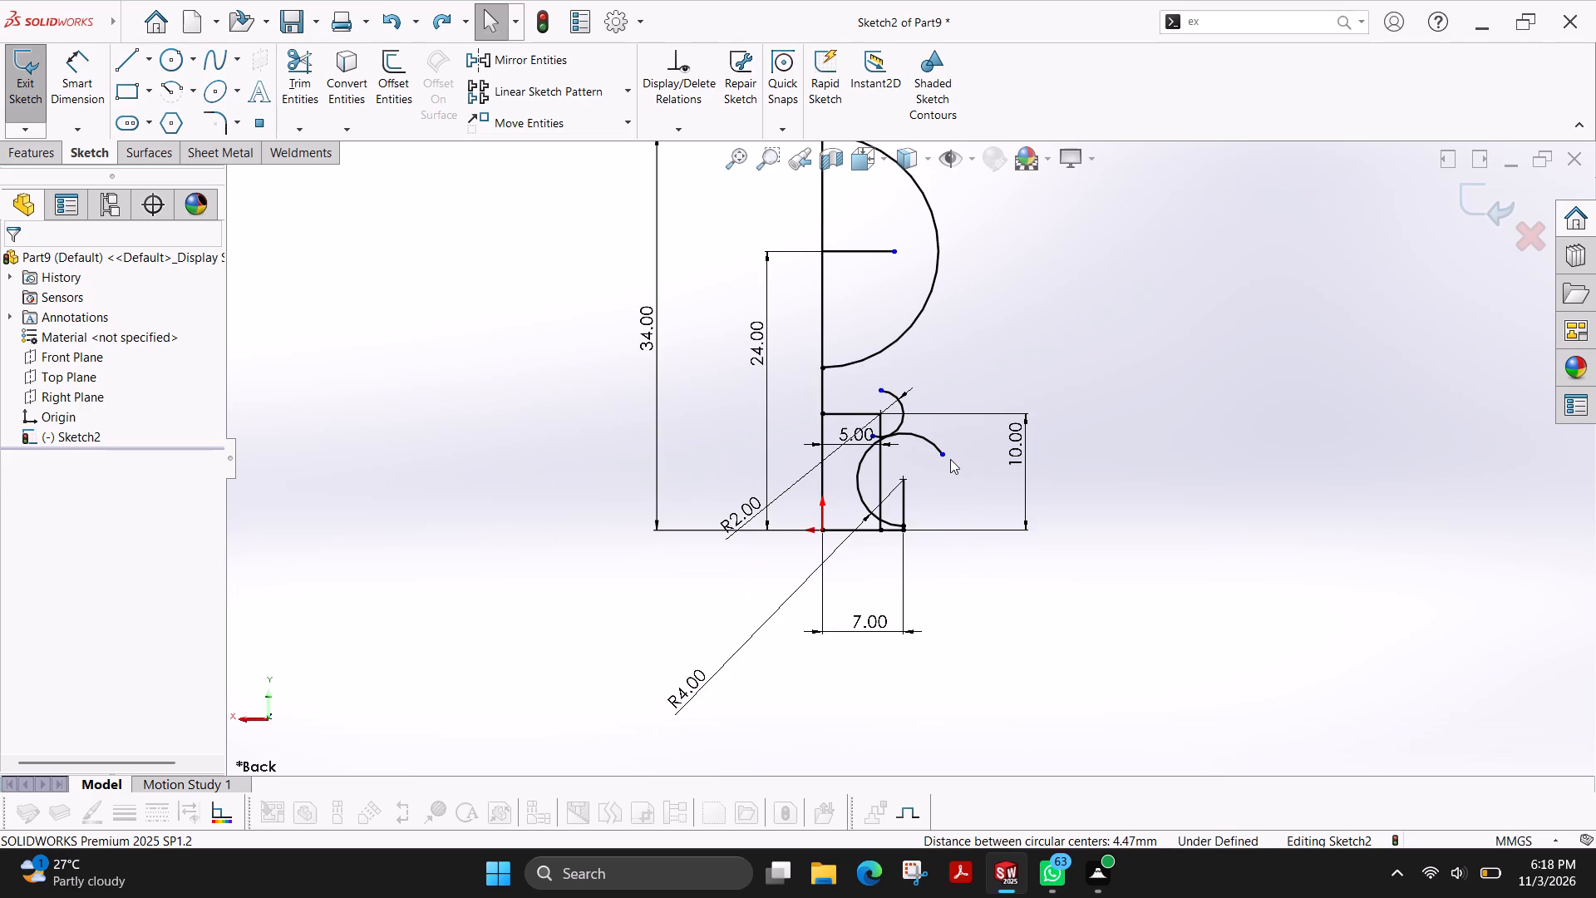
key(ctrl+z)
key(ctrl+z)
key(ctrl+z)
key(ctrl+z)
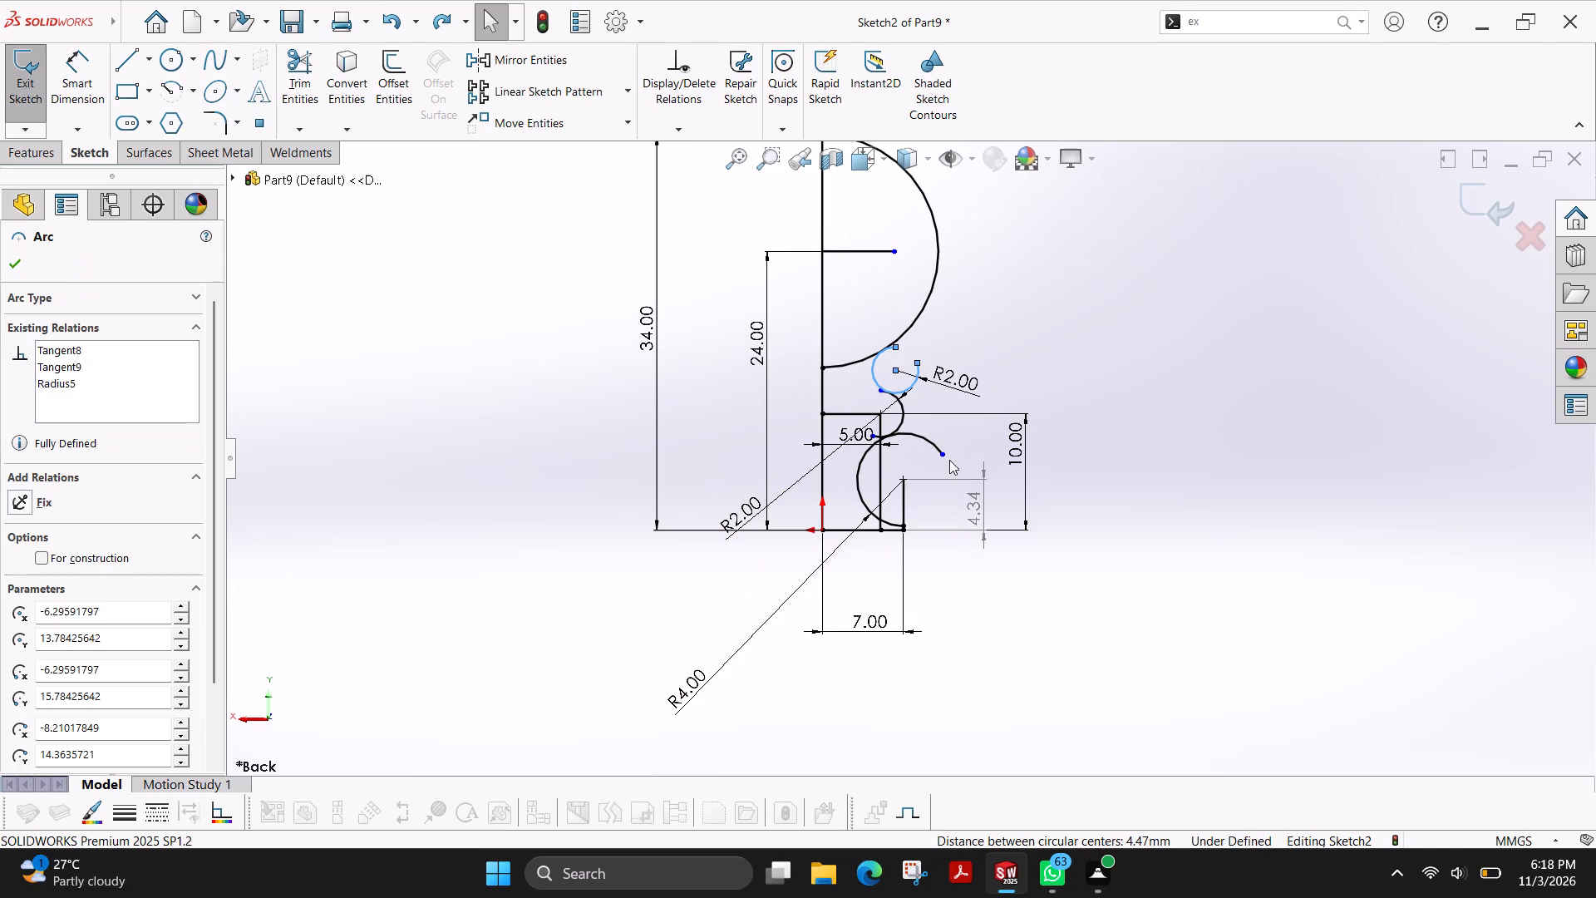
key(ctrl+z)
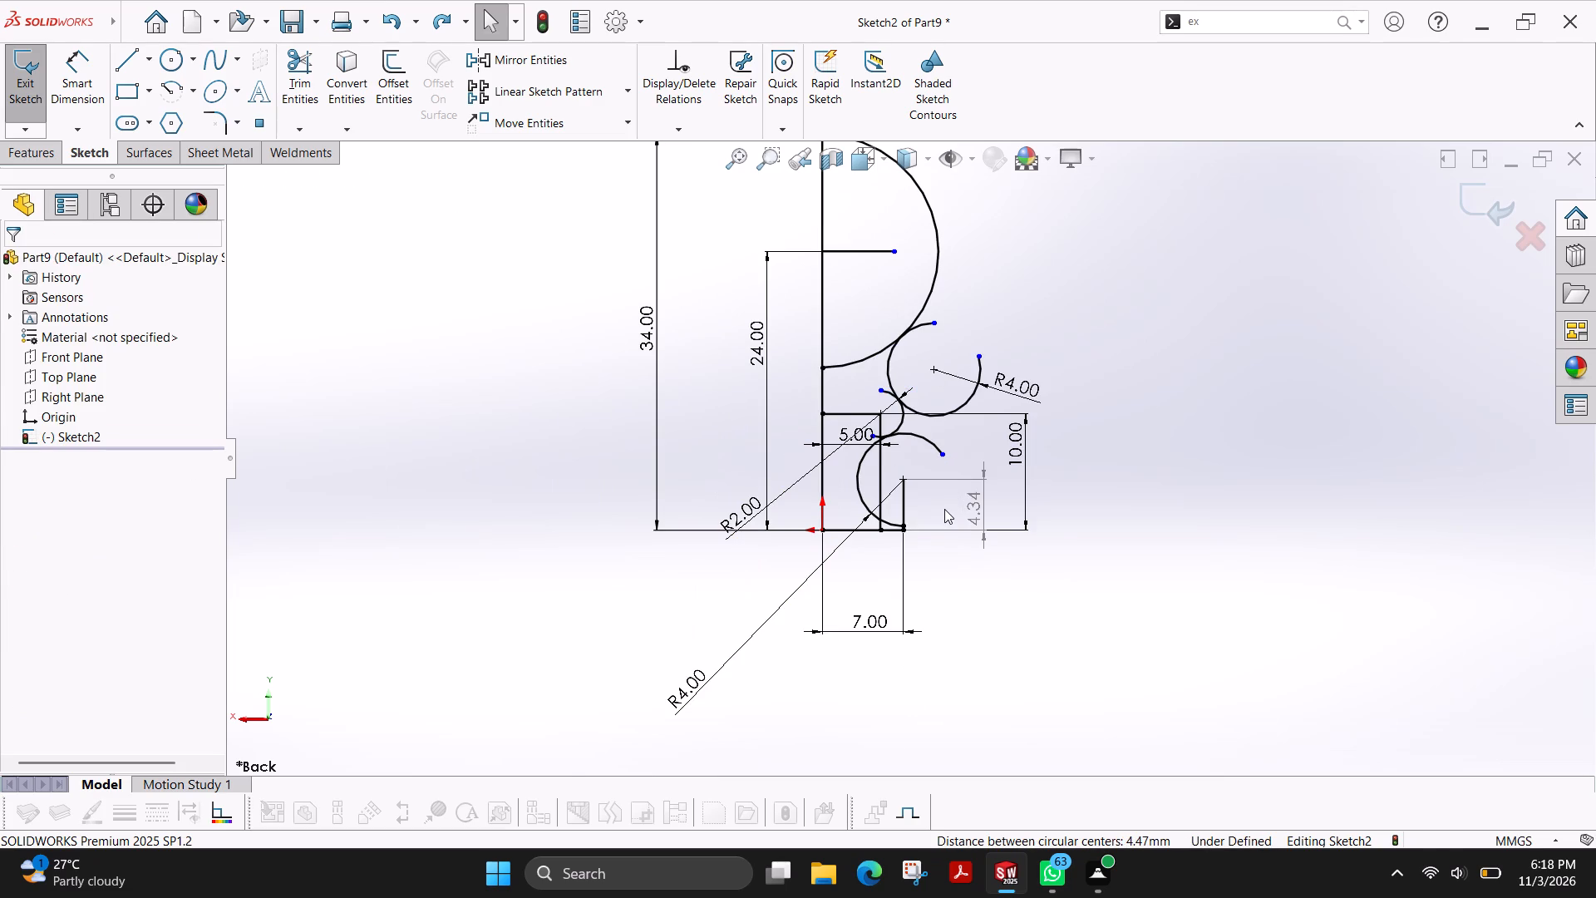
Delete the driven height dimension of the short vertical line at the end of the 7 mm base.
scroll(944, 509, down, 2)
click(993, 506)
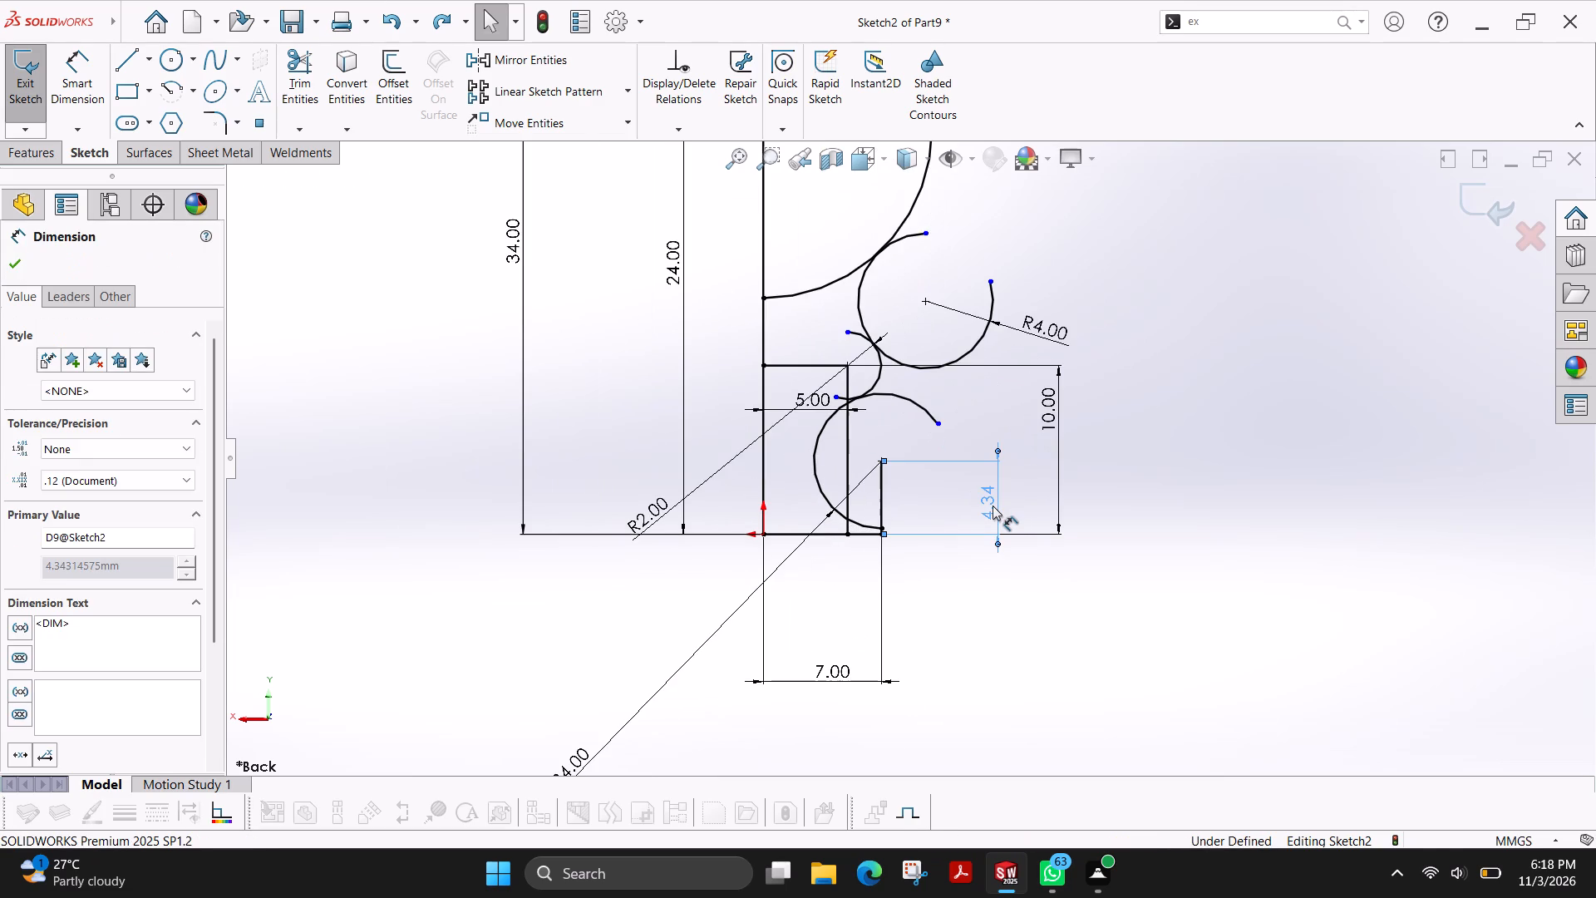
key(Delete)
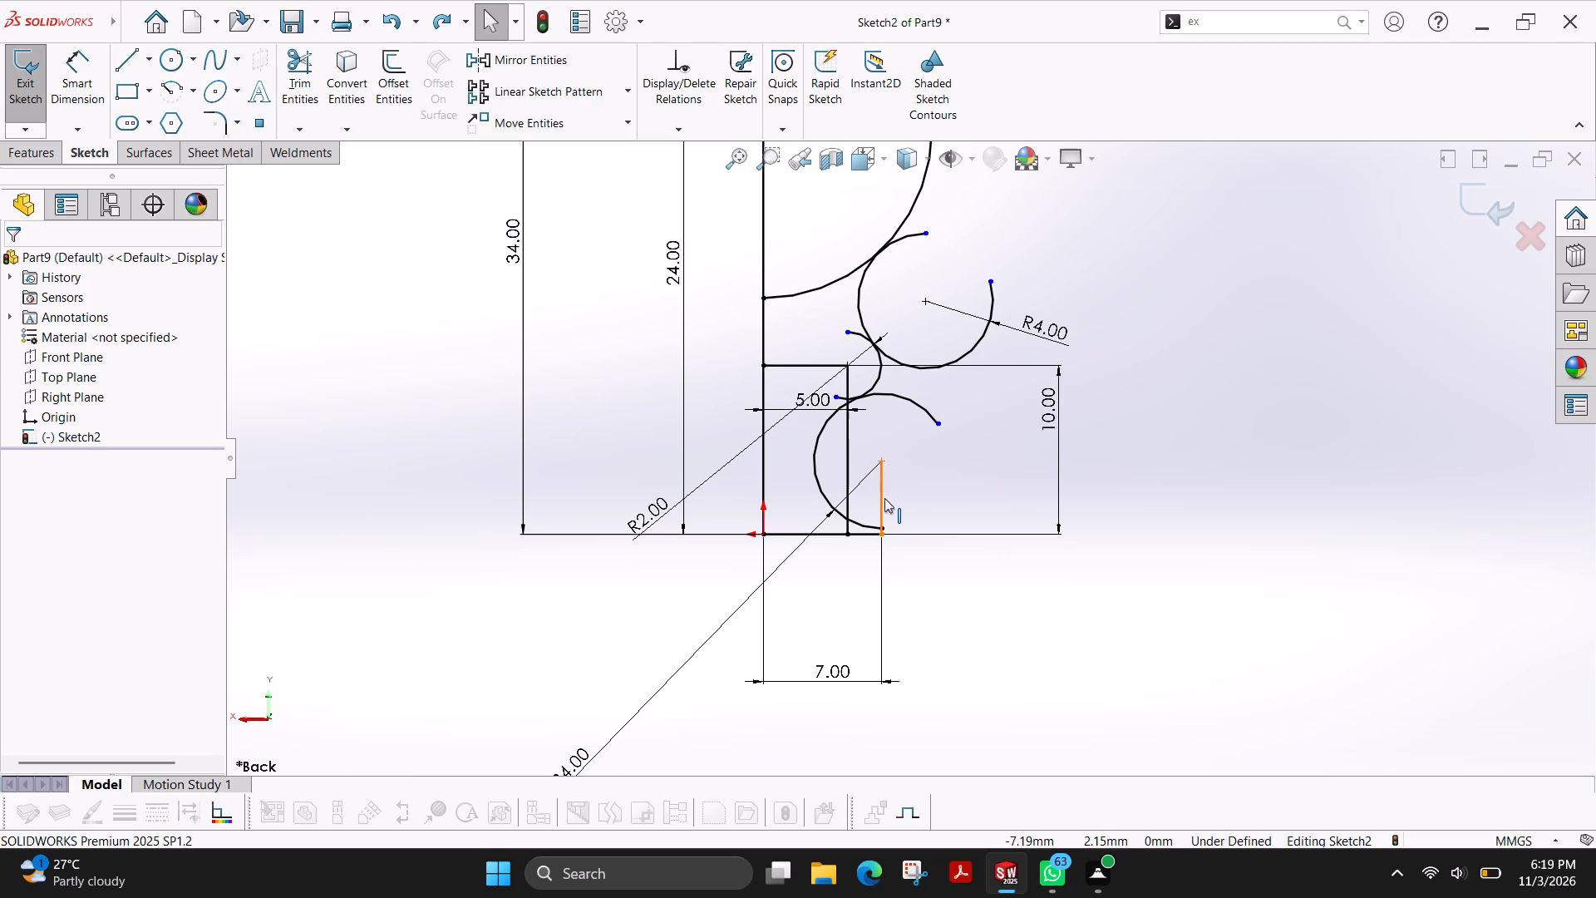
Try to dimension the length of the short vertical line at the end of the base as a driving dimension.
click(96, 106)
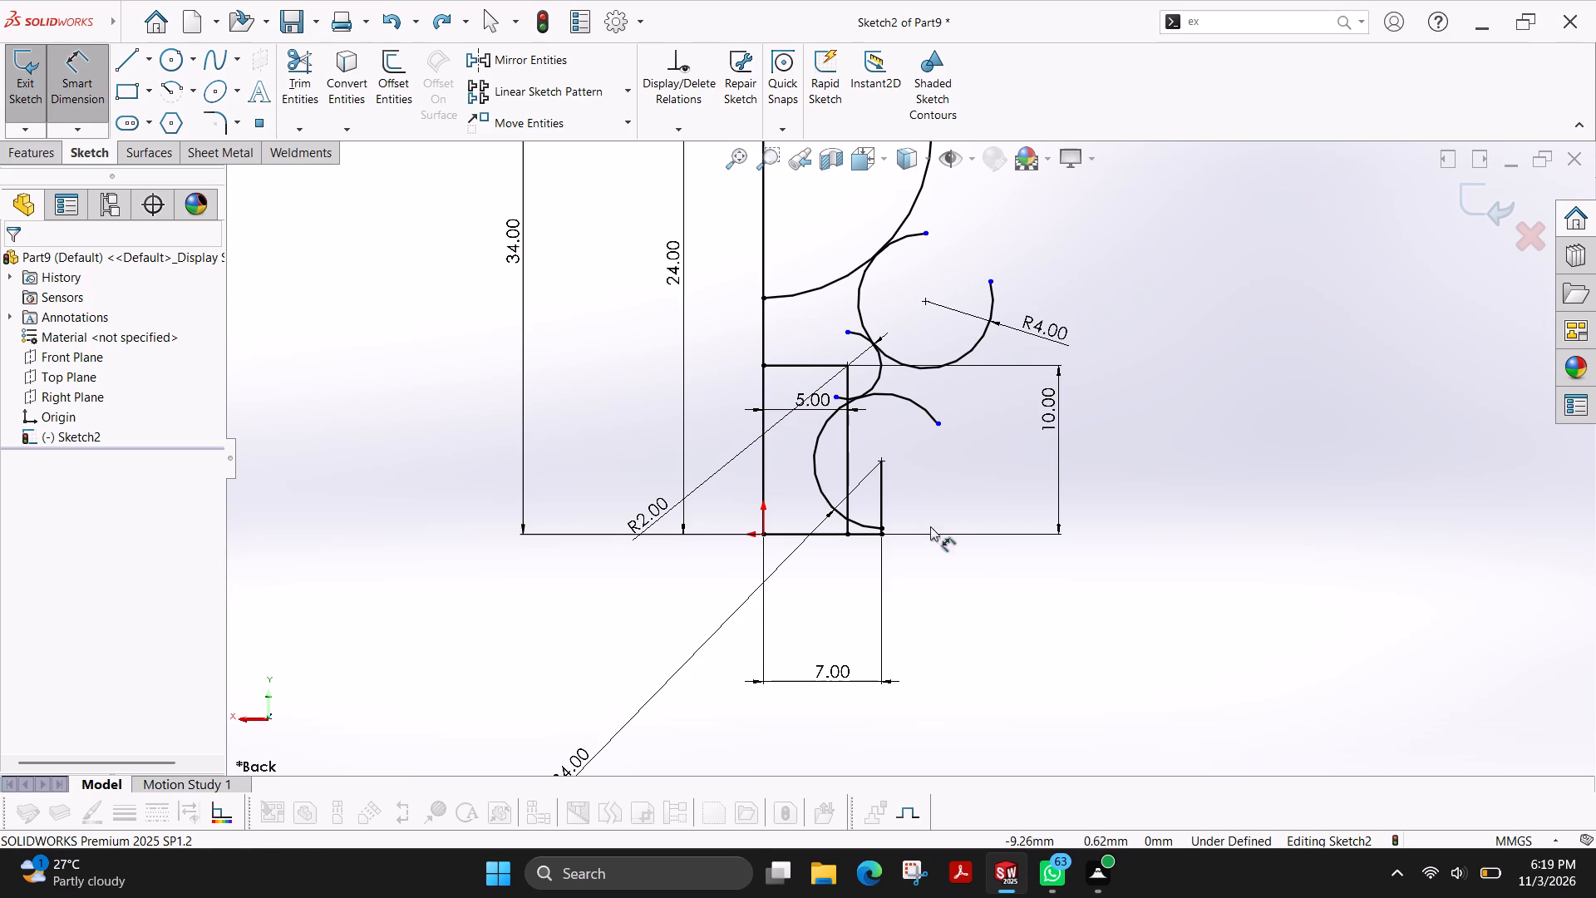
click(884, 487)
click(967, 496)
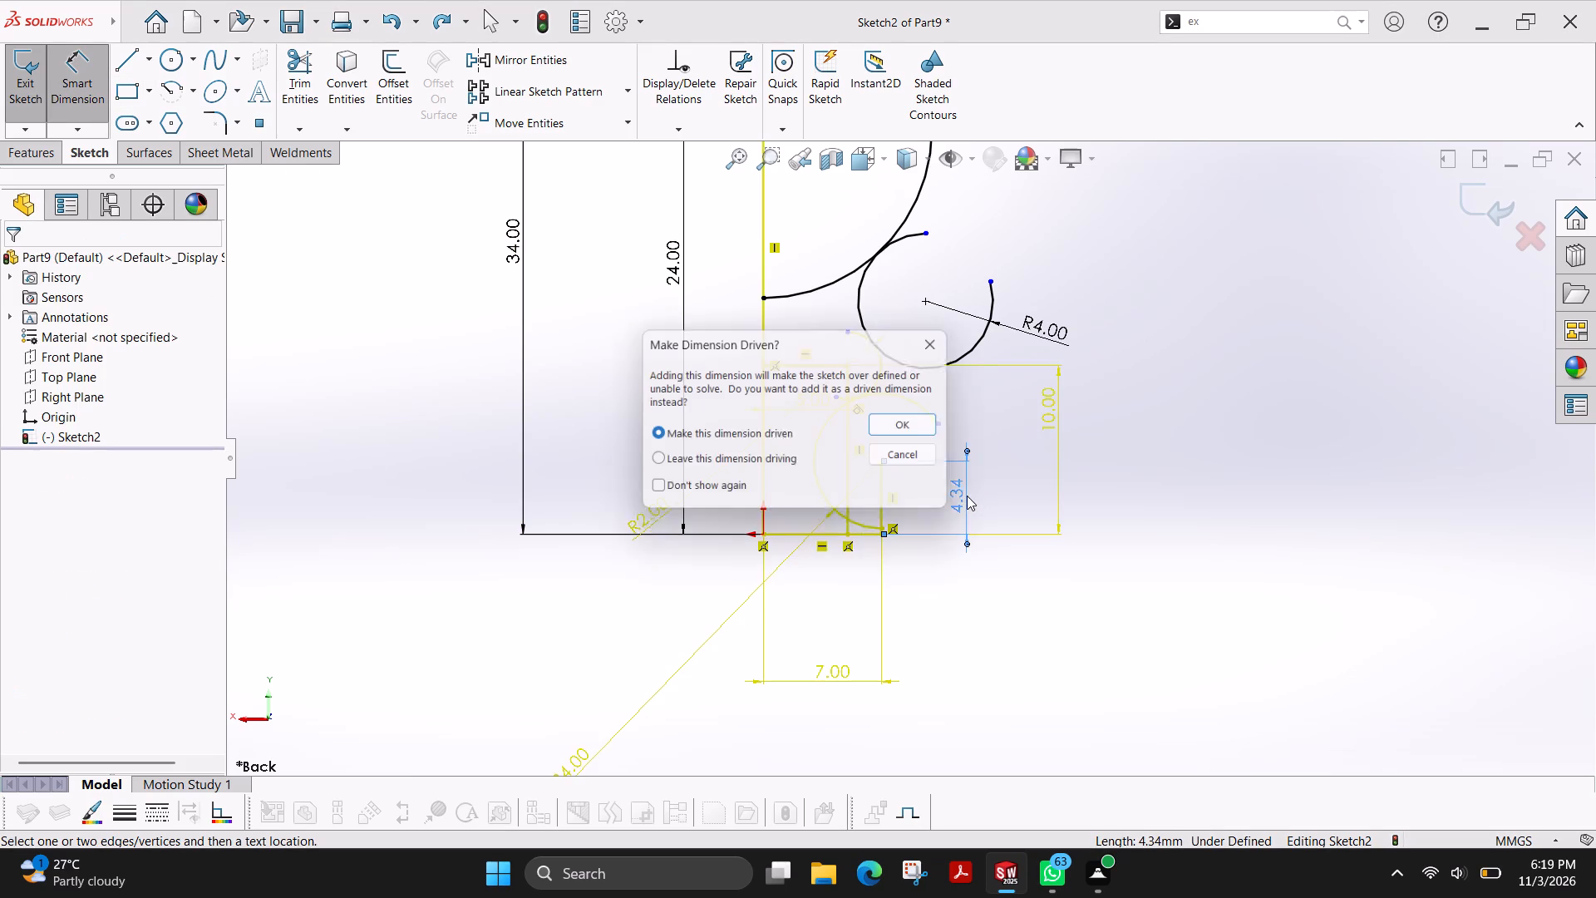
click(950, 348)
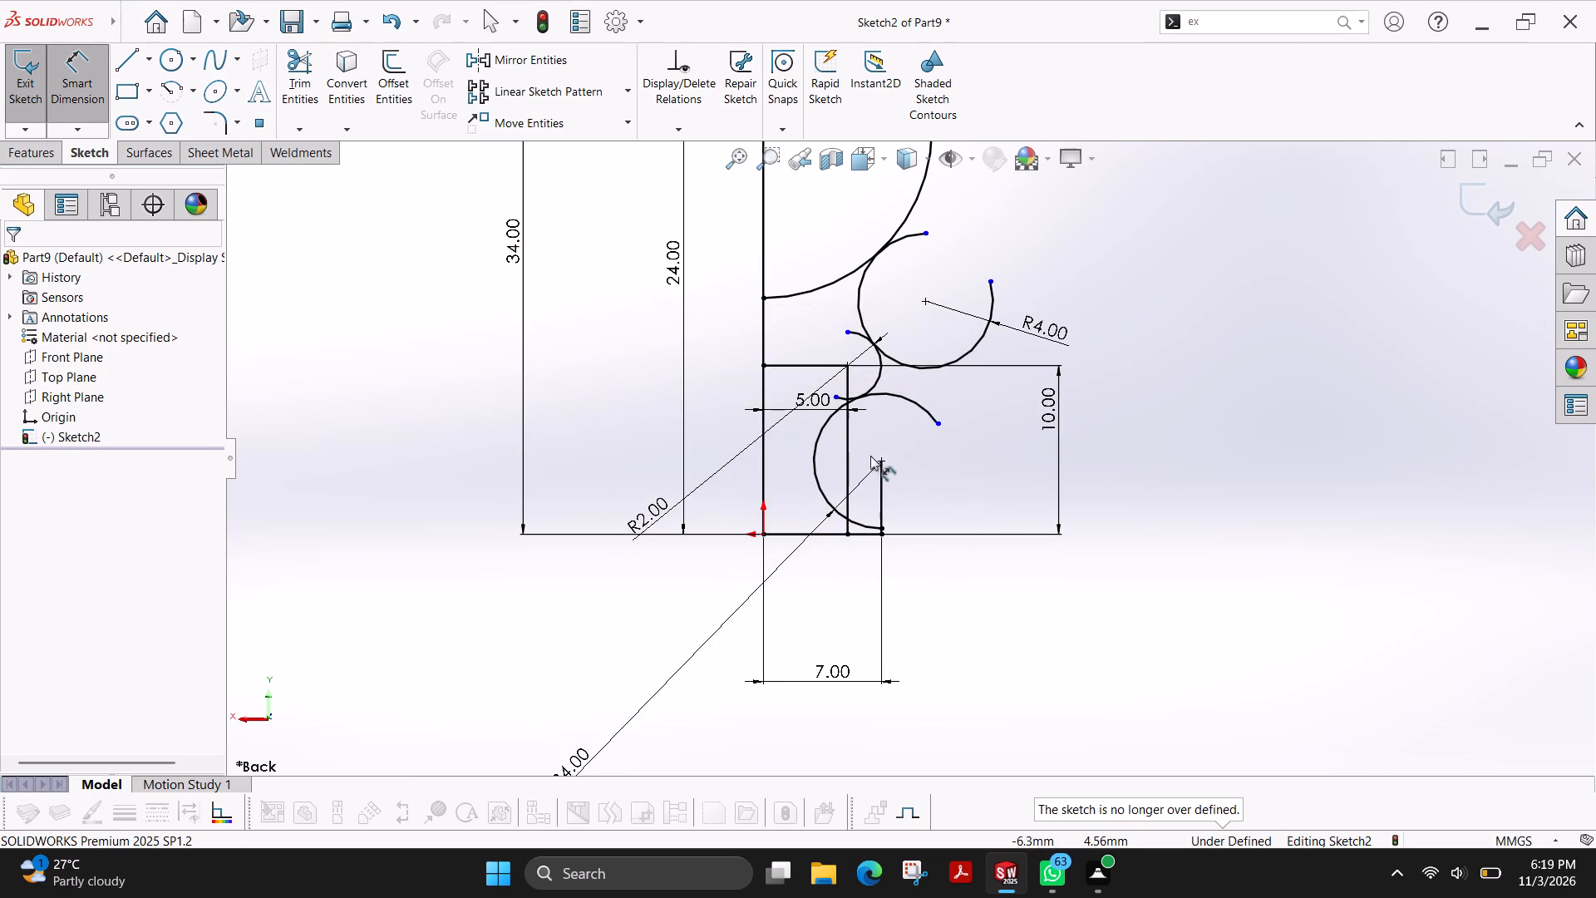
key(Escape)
Power-trim the large arc's lower end, both free ends of the upper 4 mm arc, and the 2 mm arc's upper end at the tangent points.
scroll(892, 427, up, 4)
scroll(958, 195, down, 1)
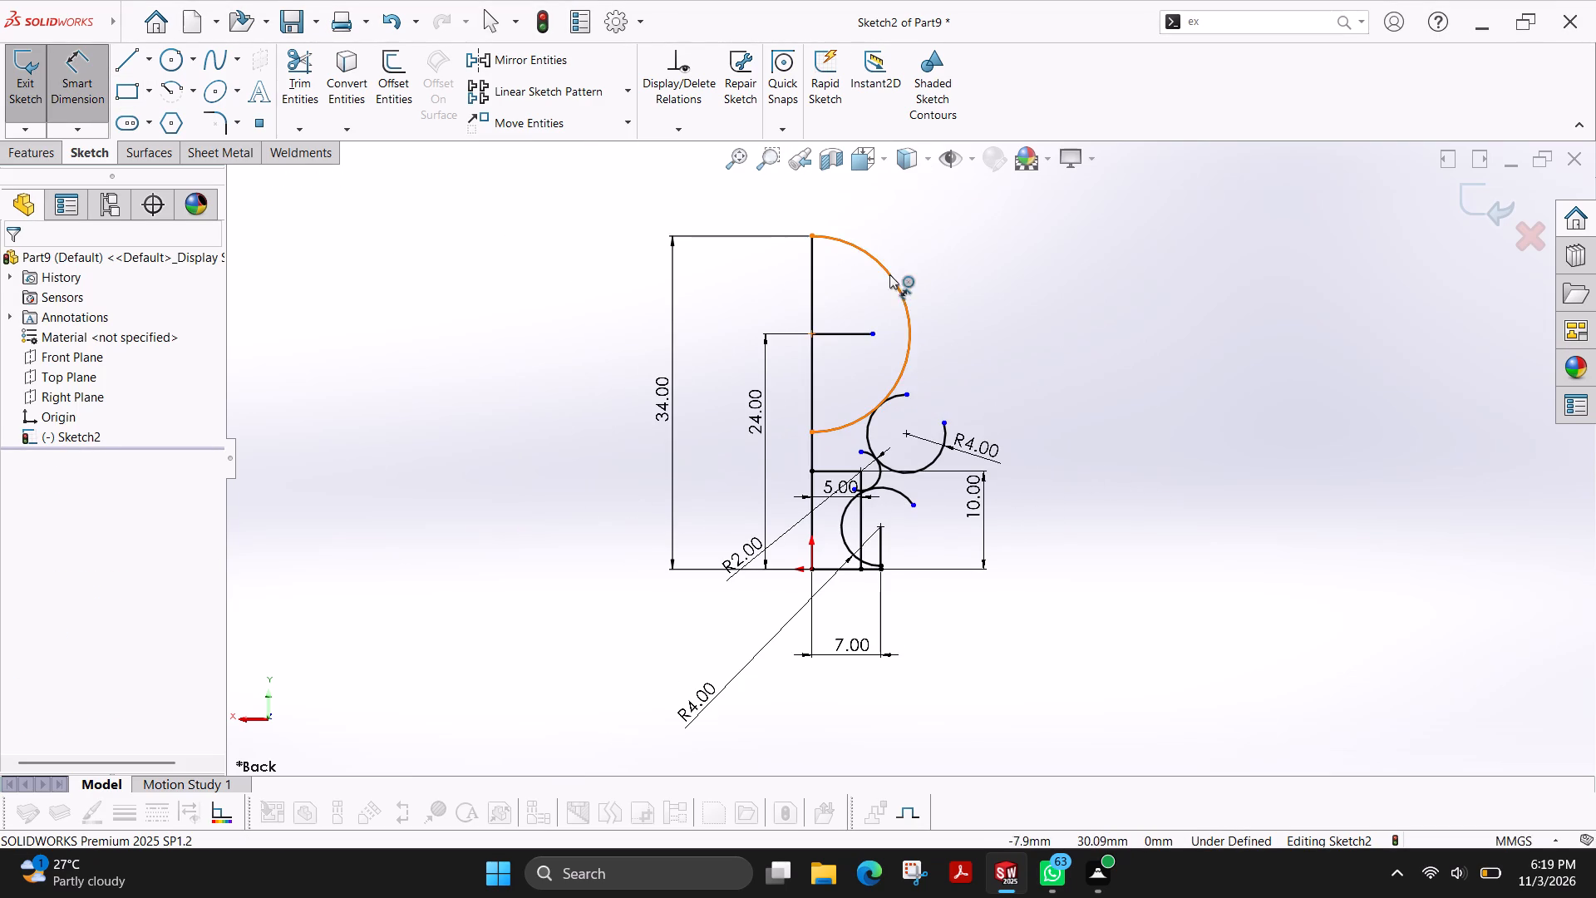
click(300, 88)
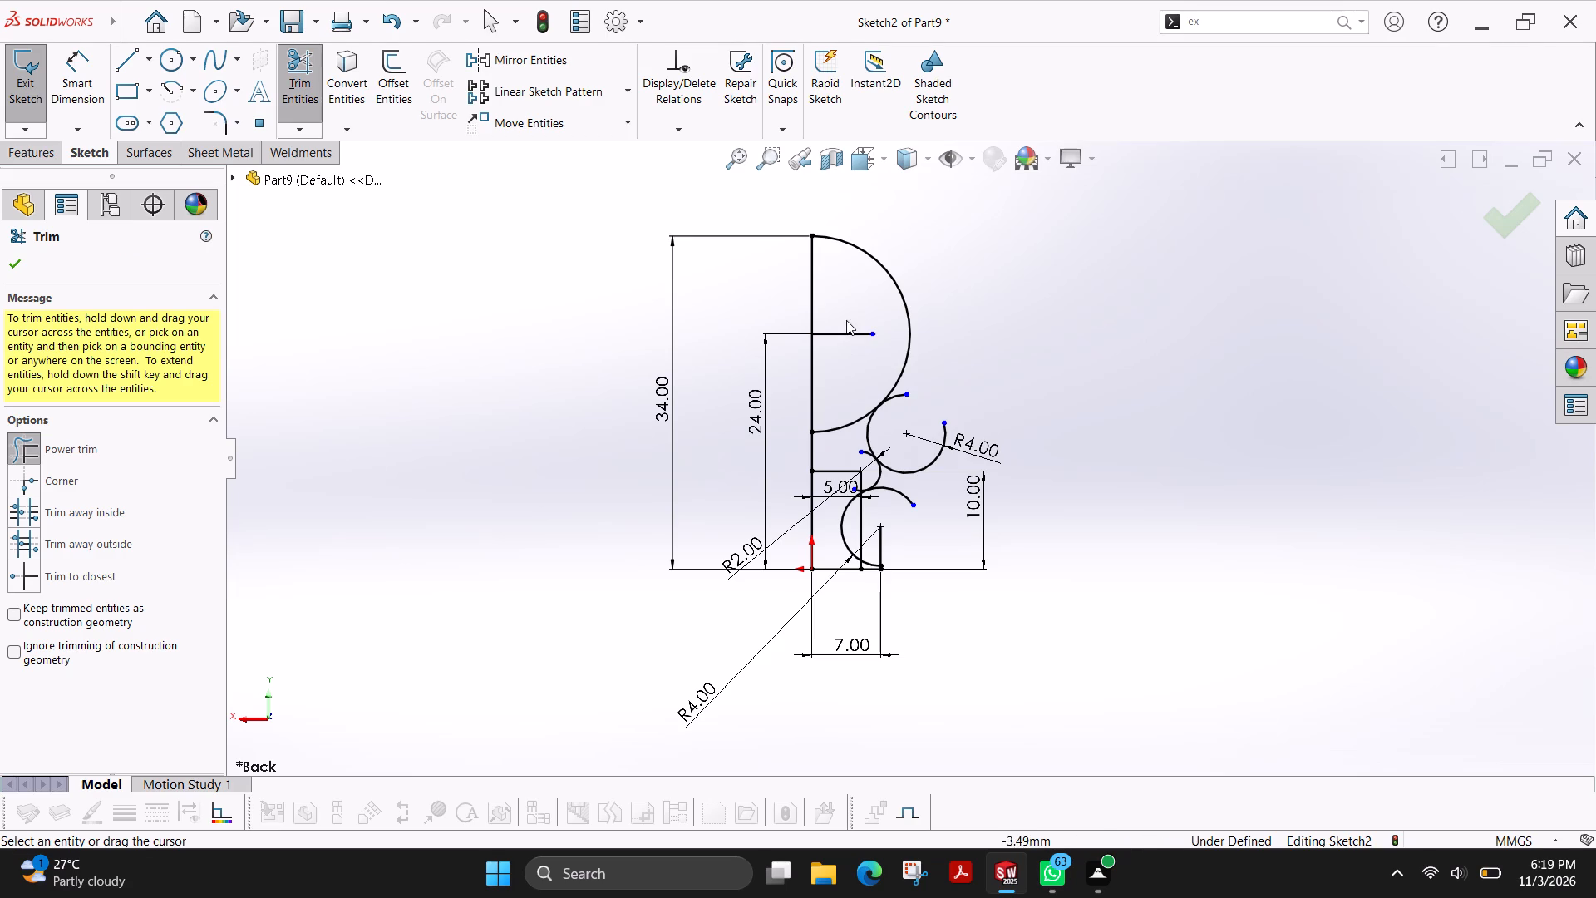
scroll(883, 393, down, 6)
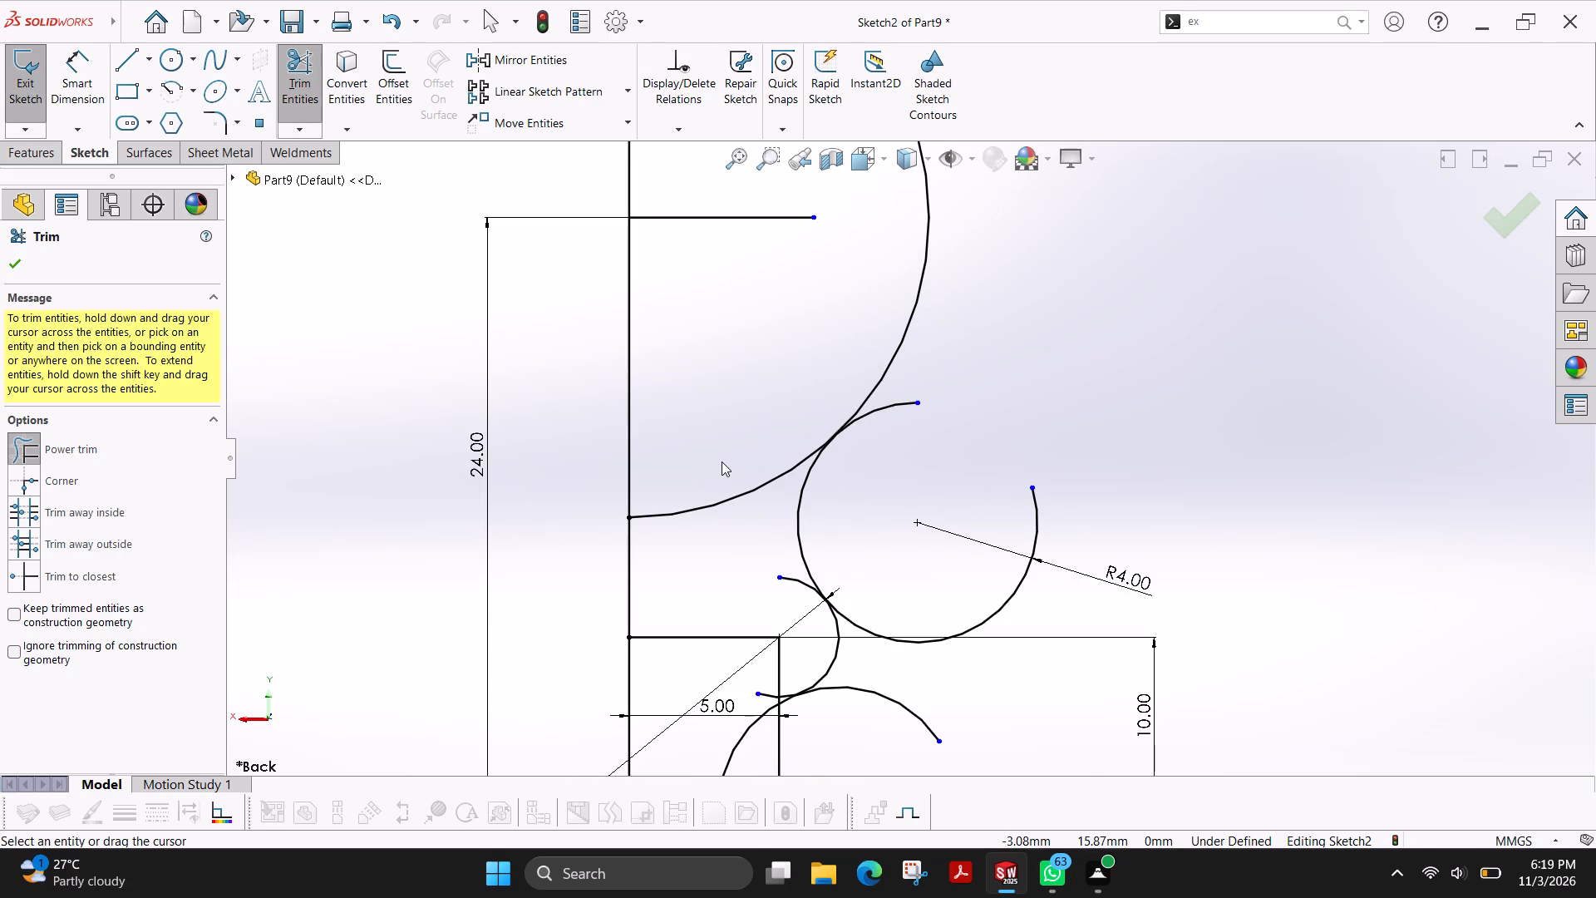
drag(722, 463, 722, 516)
drag(902, 387, 881, 437)
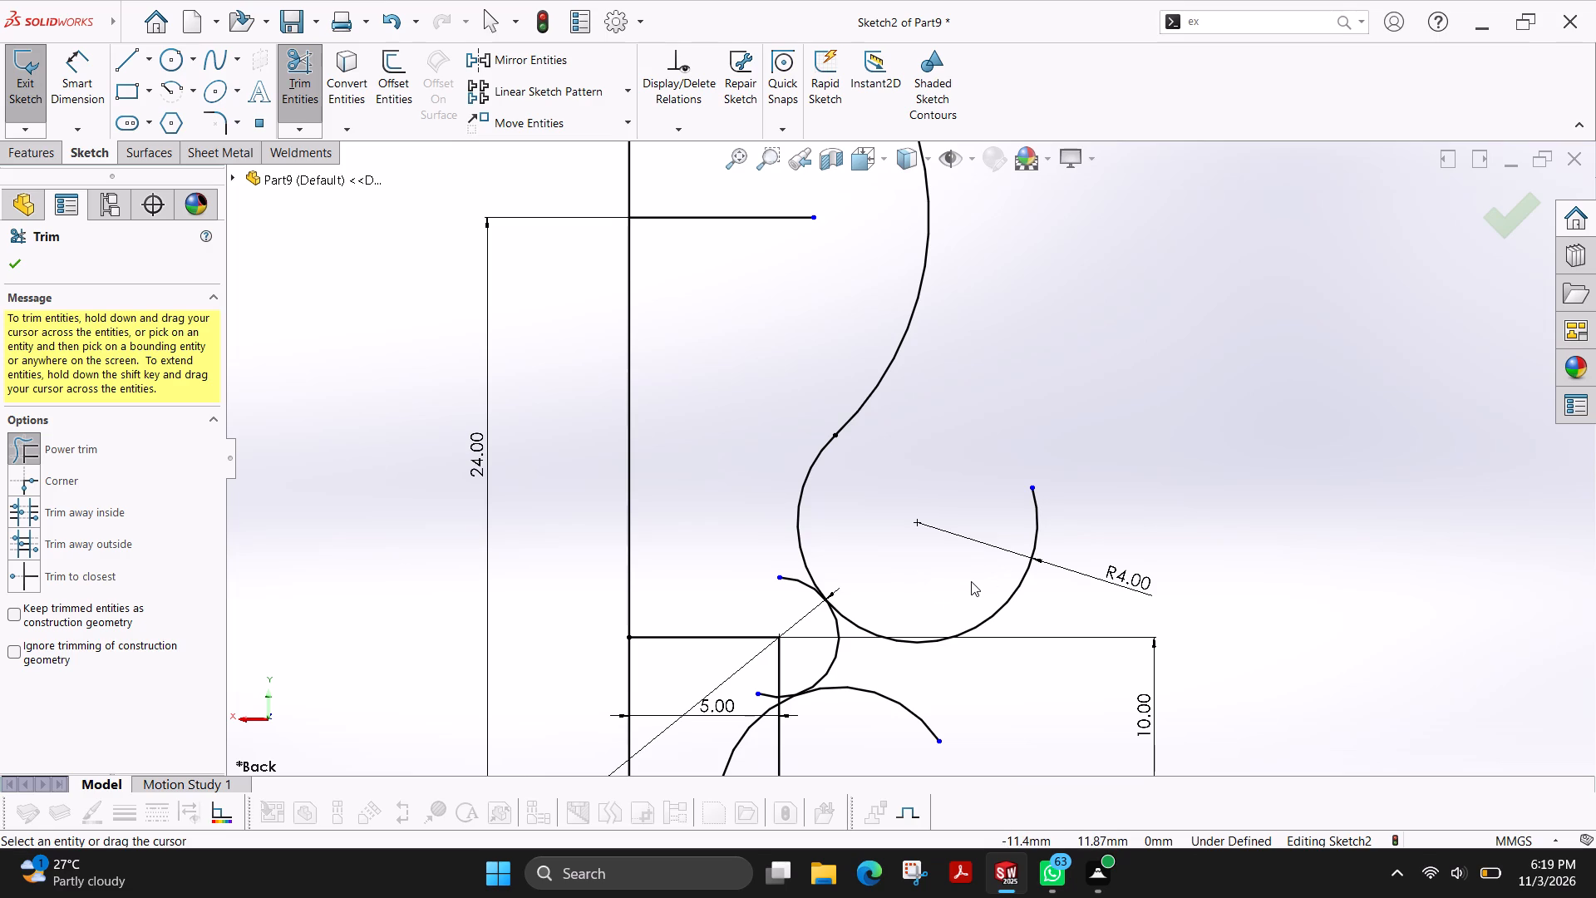
drag(976, 582, 1032, 615)
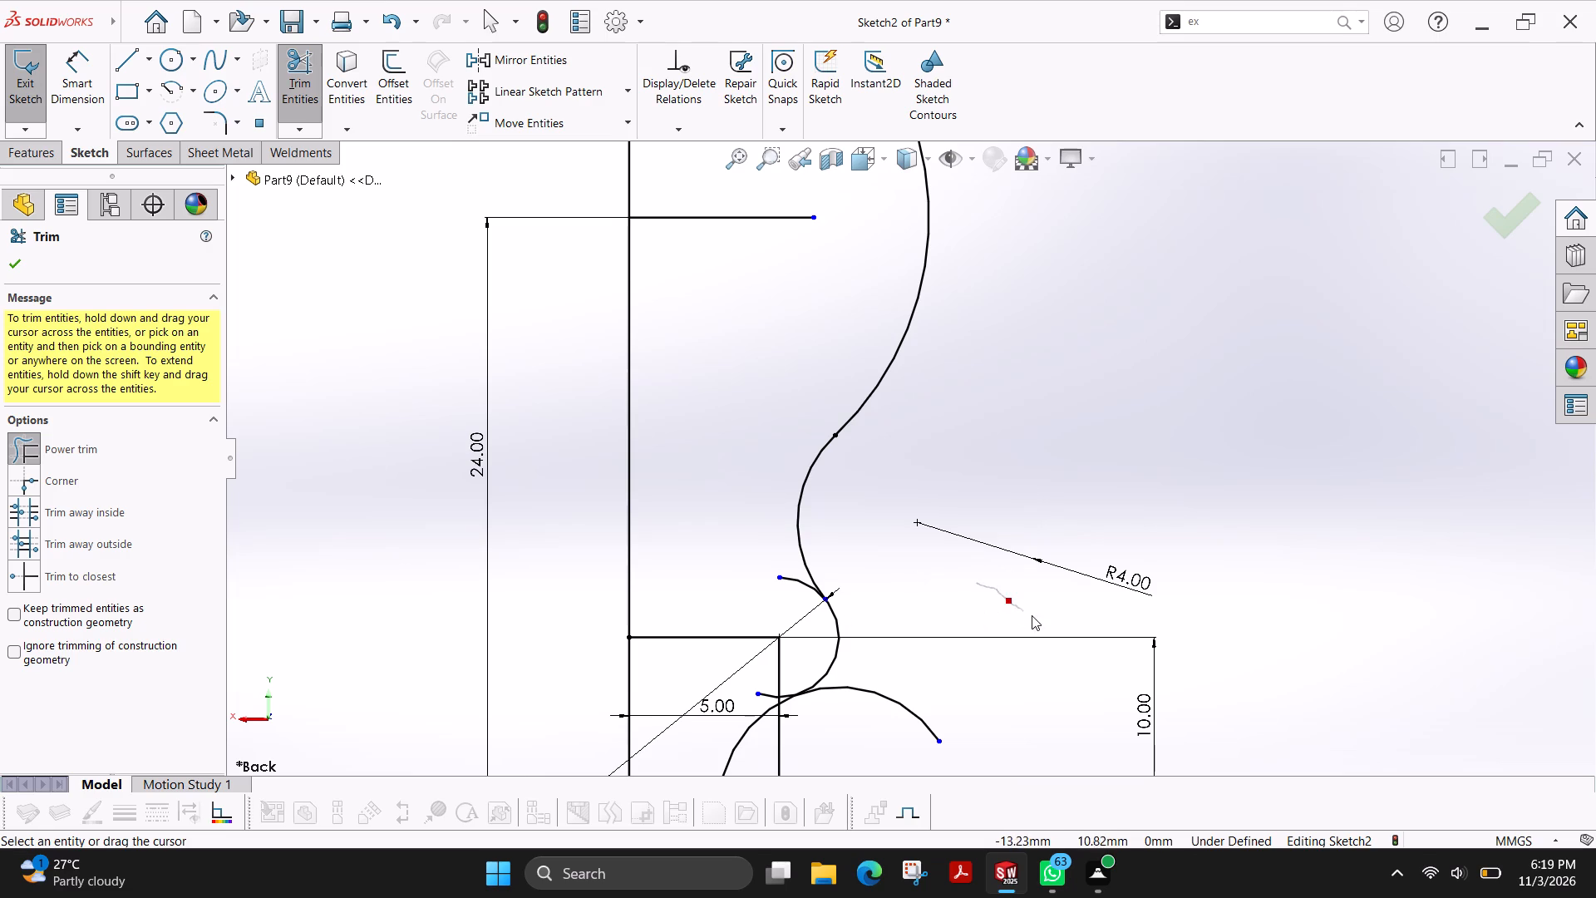
drag(1032, 615, 1032, 616)
drag(778, 561, 791, 605)
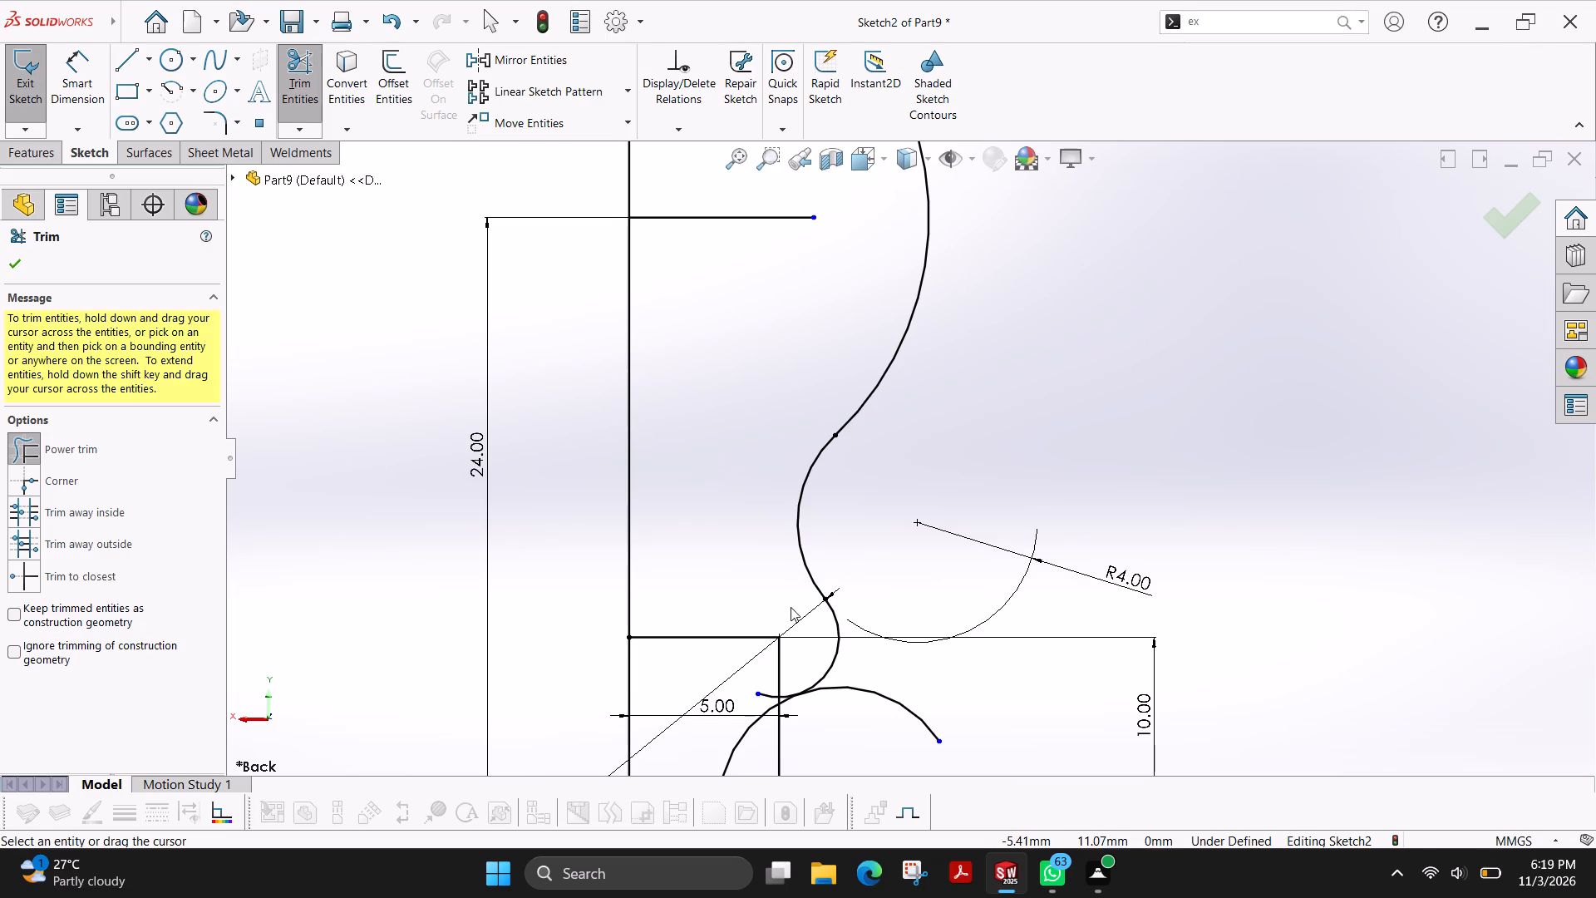
Power-trim the 2 mm arc's lower tail, the inner vertical line's top segment, and the lower 4 mm arc's free outer end.
scroll(791, 607, up, 2)
scroll(845, 641, down, 5)
drag(810, 492, 803, 496)
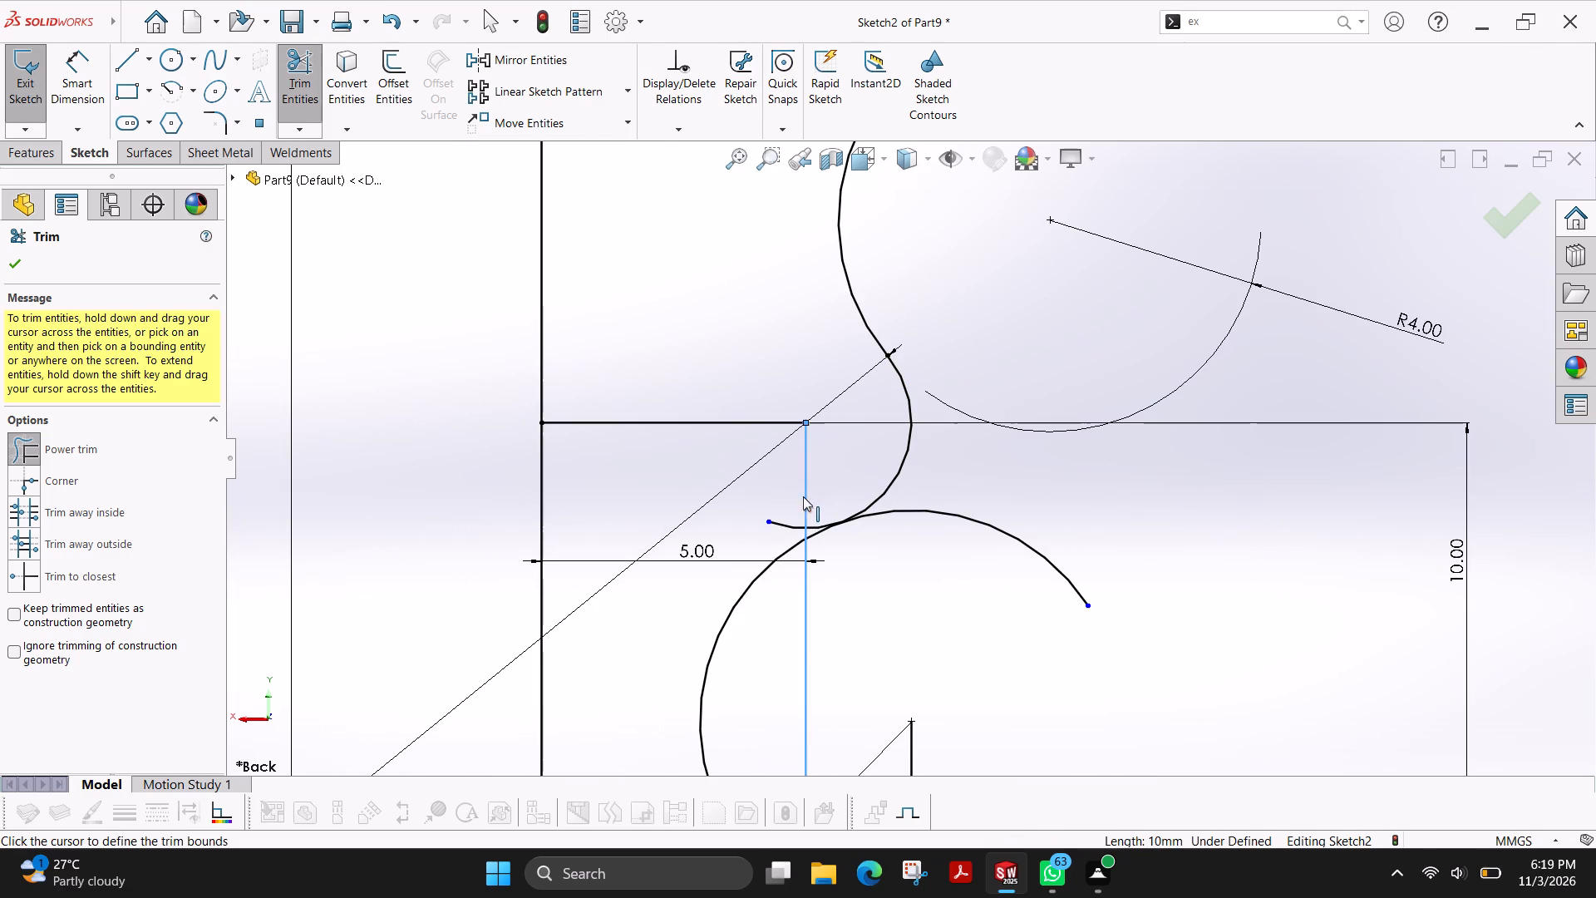
drag(803, 496, 756, 550)
drag(765, 546, 805, 492)
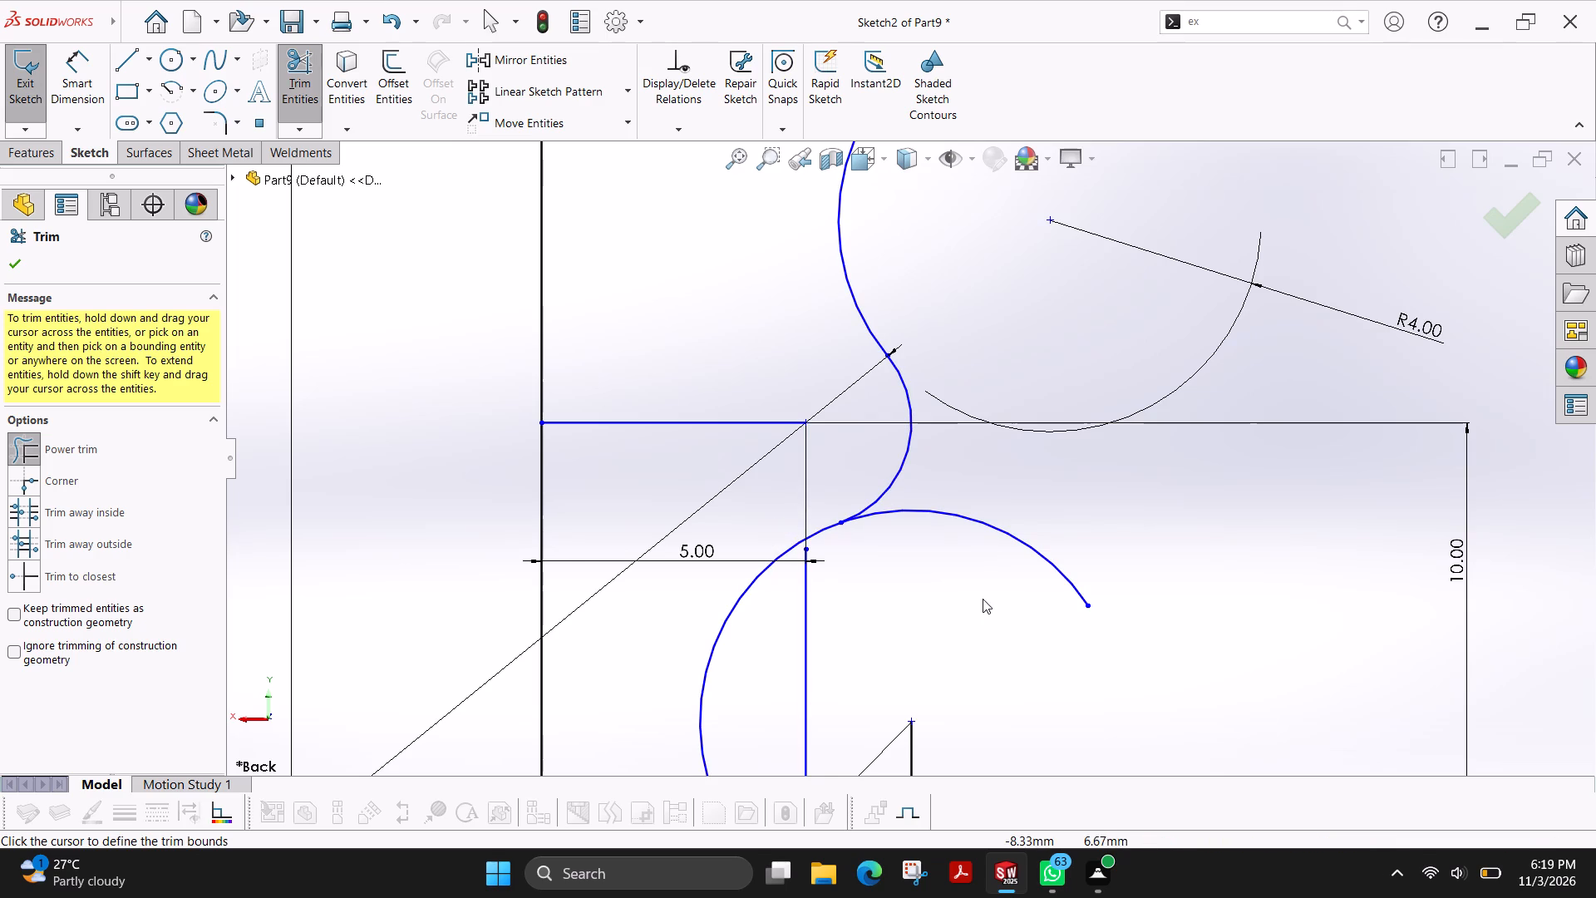
scroll(983, 599, up, 3)
key(Escape)
key(Escape)
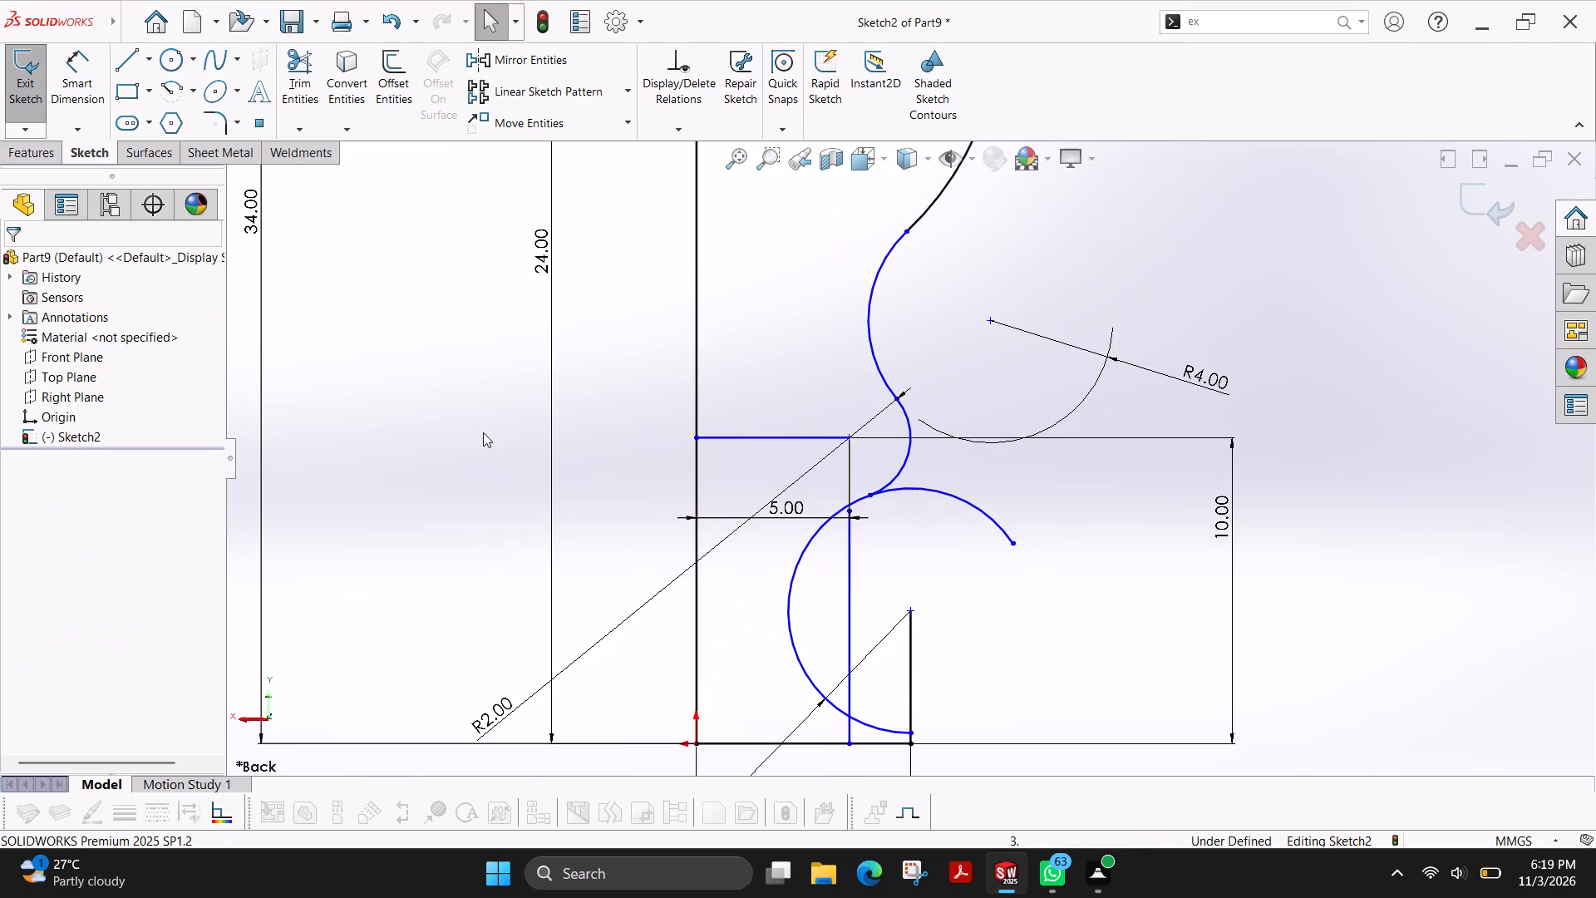
click(308, 78)
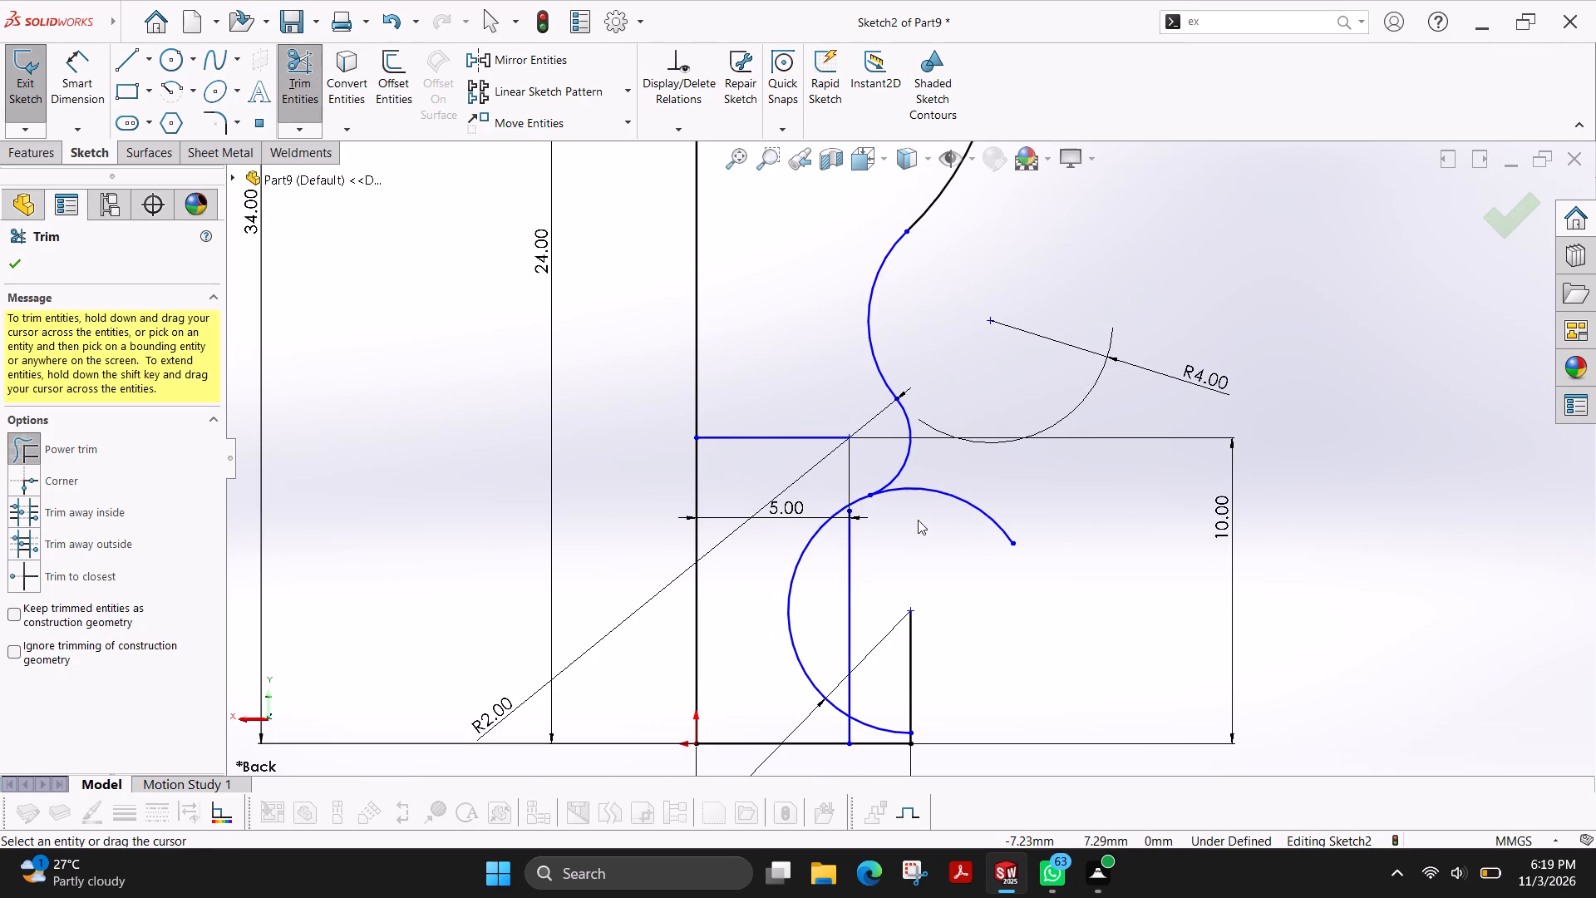
drag(952, 517, 957, 464)
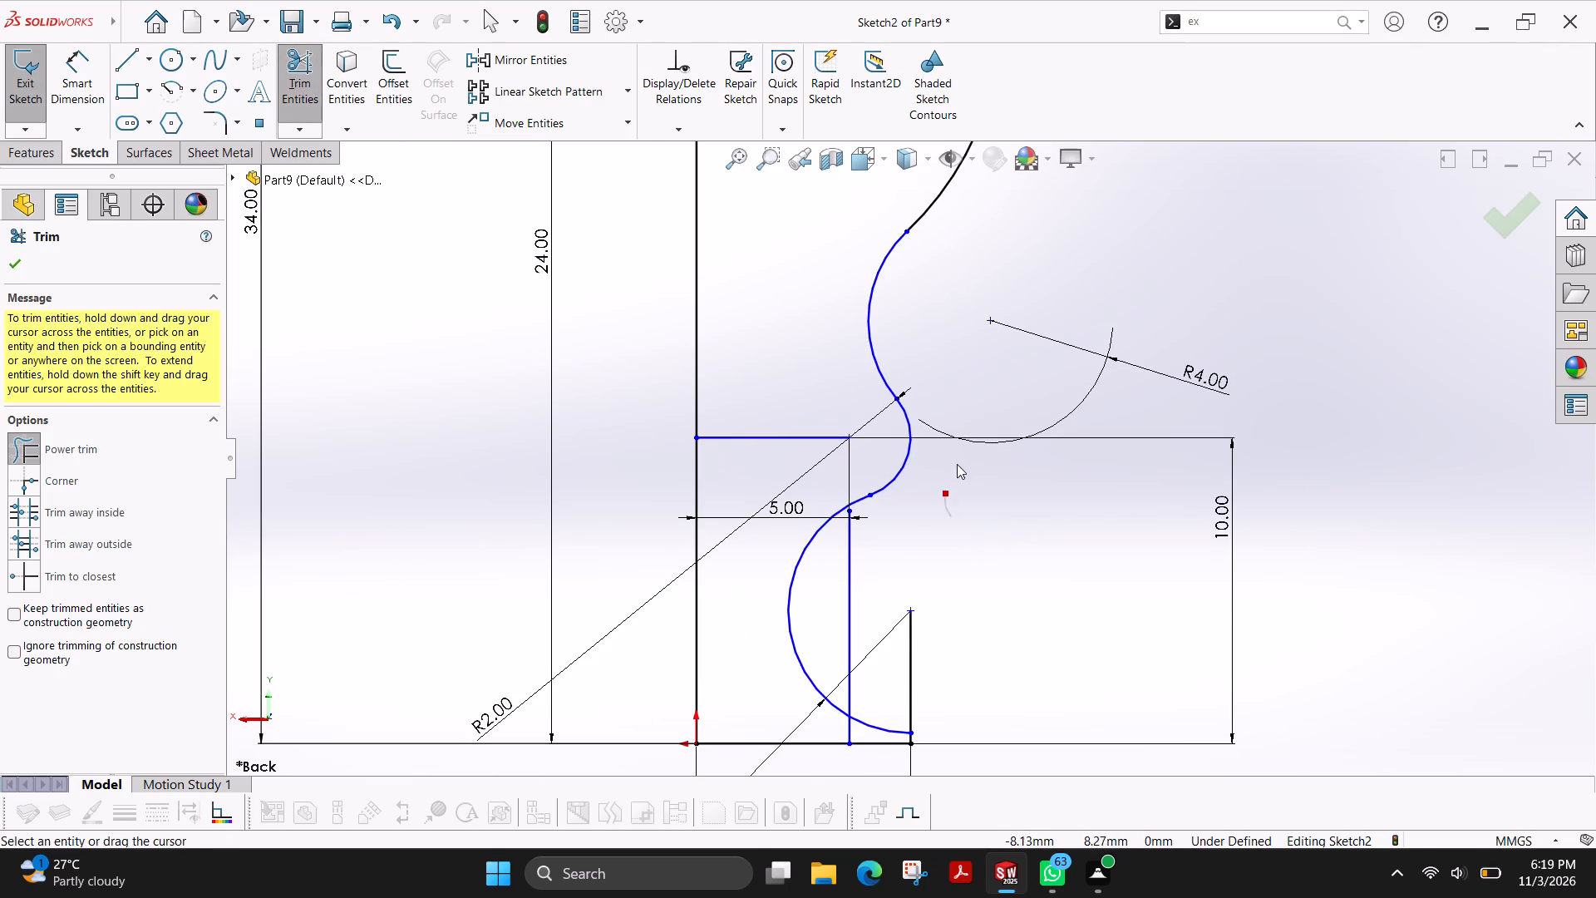
drag(957, 464, 964, 458)
Examine the trimmed profile from the large arc down to the base for leftover segments.
scroll(905, 624, up, 2)
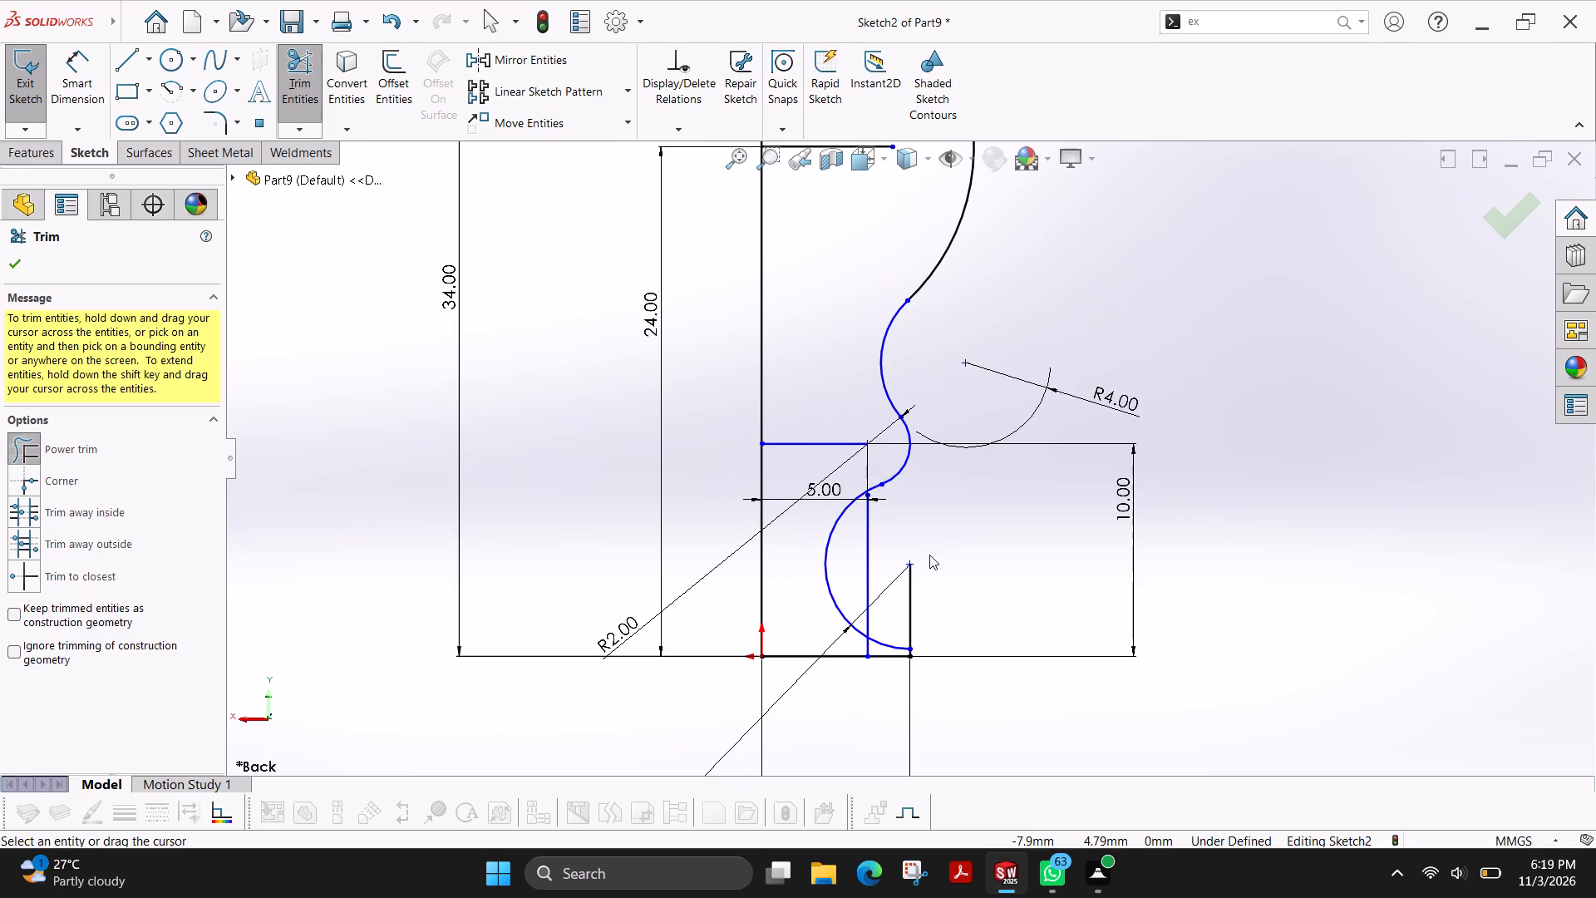
scroll(897, 629, up, 7)
scroll(893, 501, down, 6)
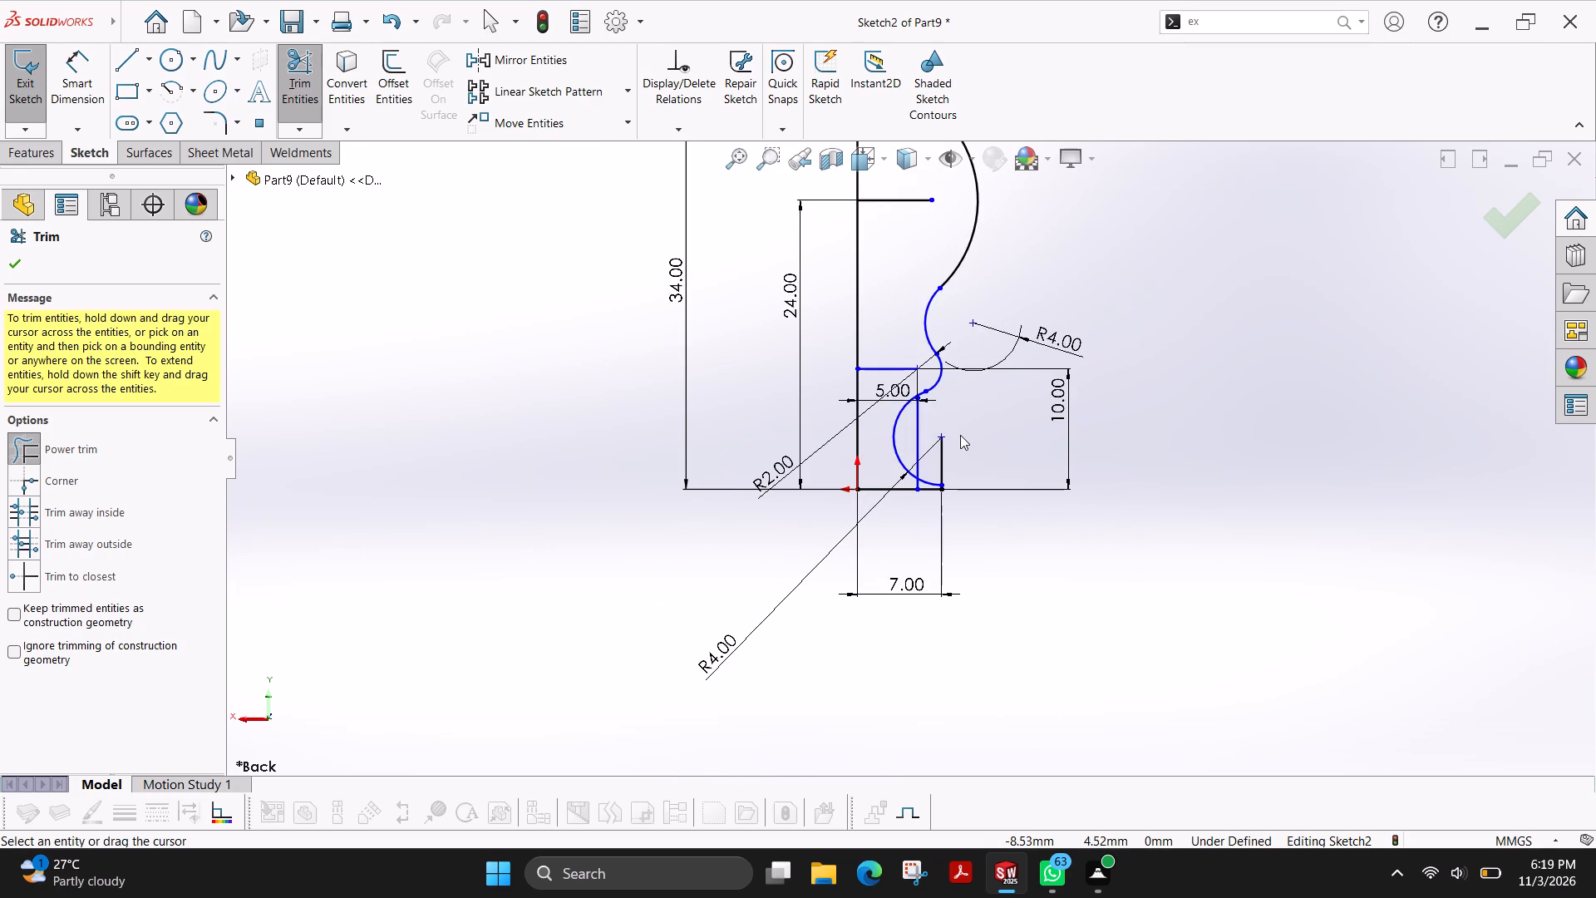
scroll(948, 429, down, 4)
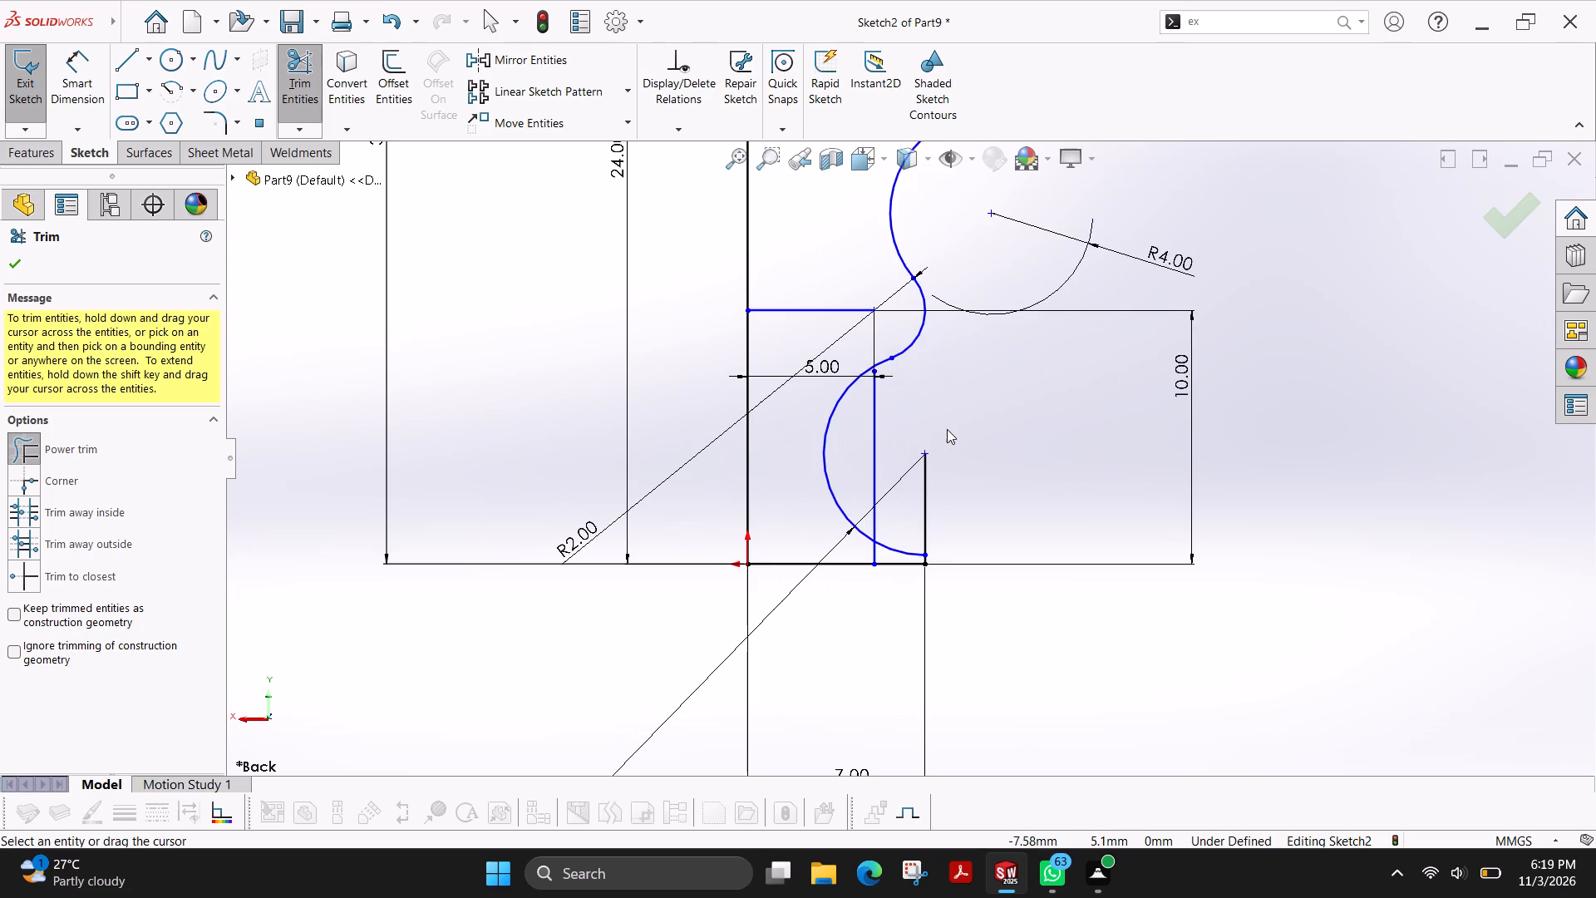
scroll(947, 429, up, 7)
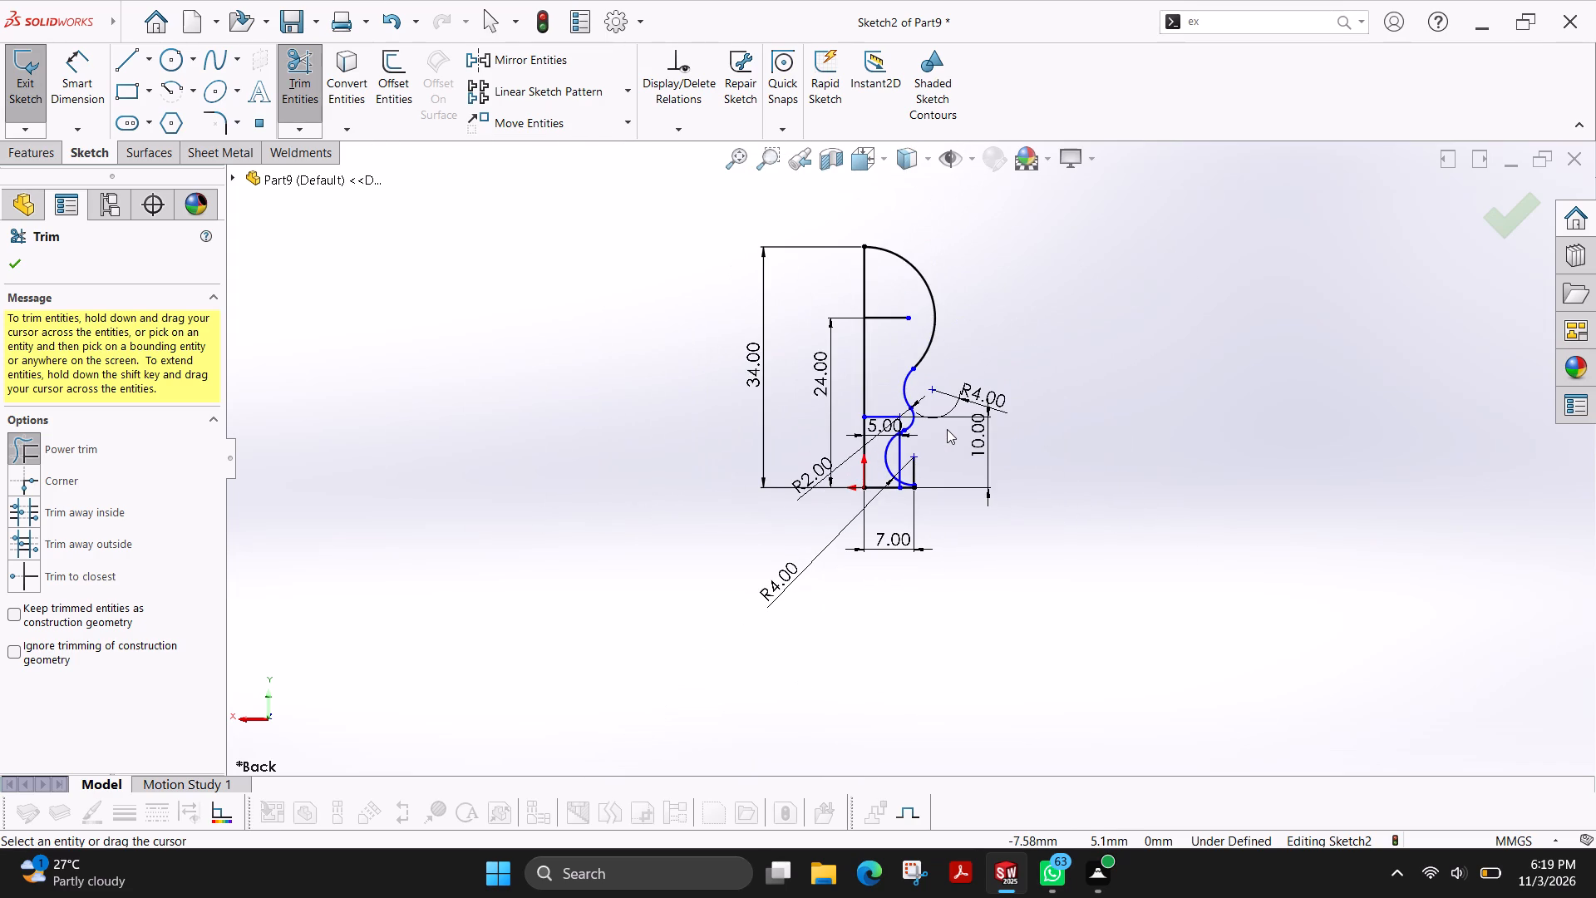
scroll(947, 429, down, 1)
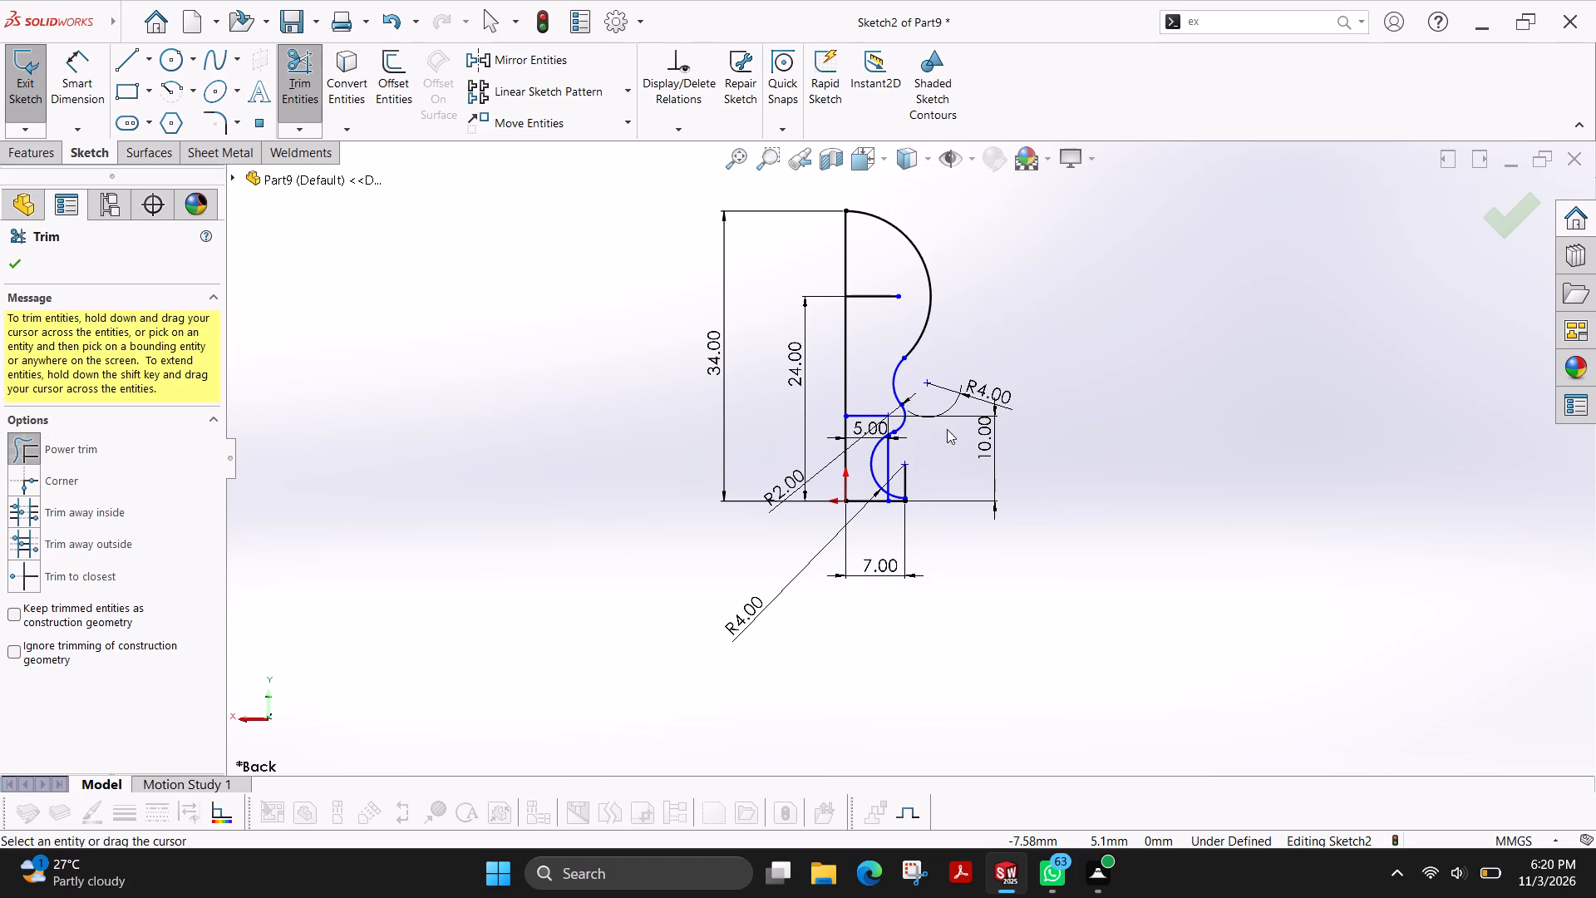
scroll(947, 429, down, 4)
scroll(947, 429, up, 4)
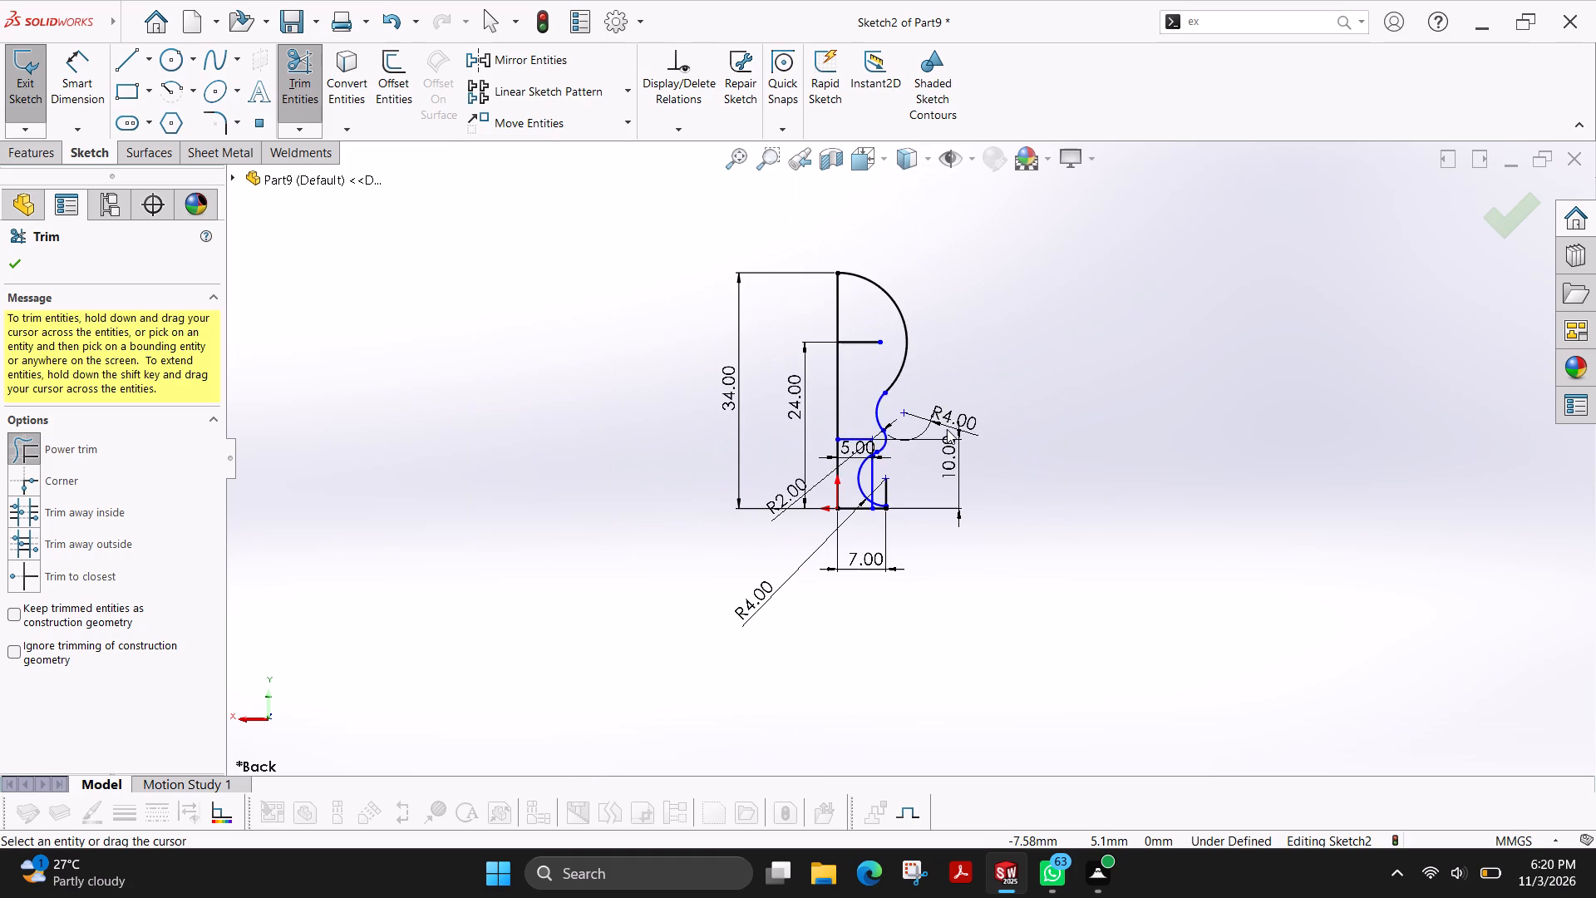
scroll(947, 429, down, 3)
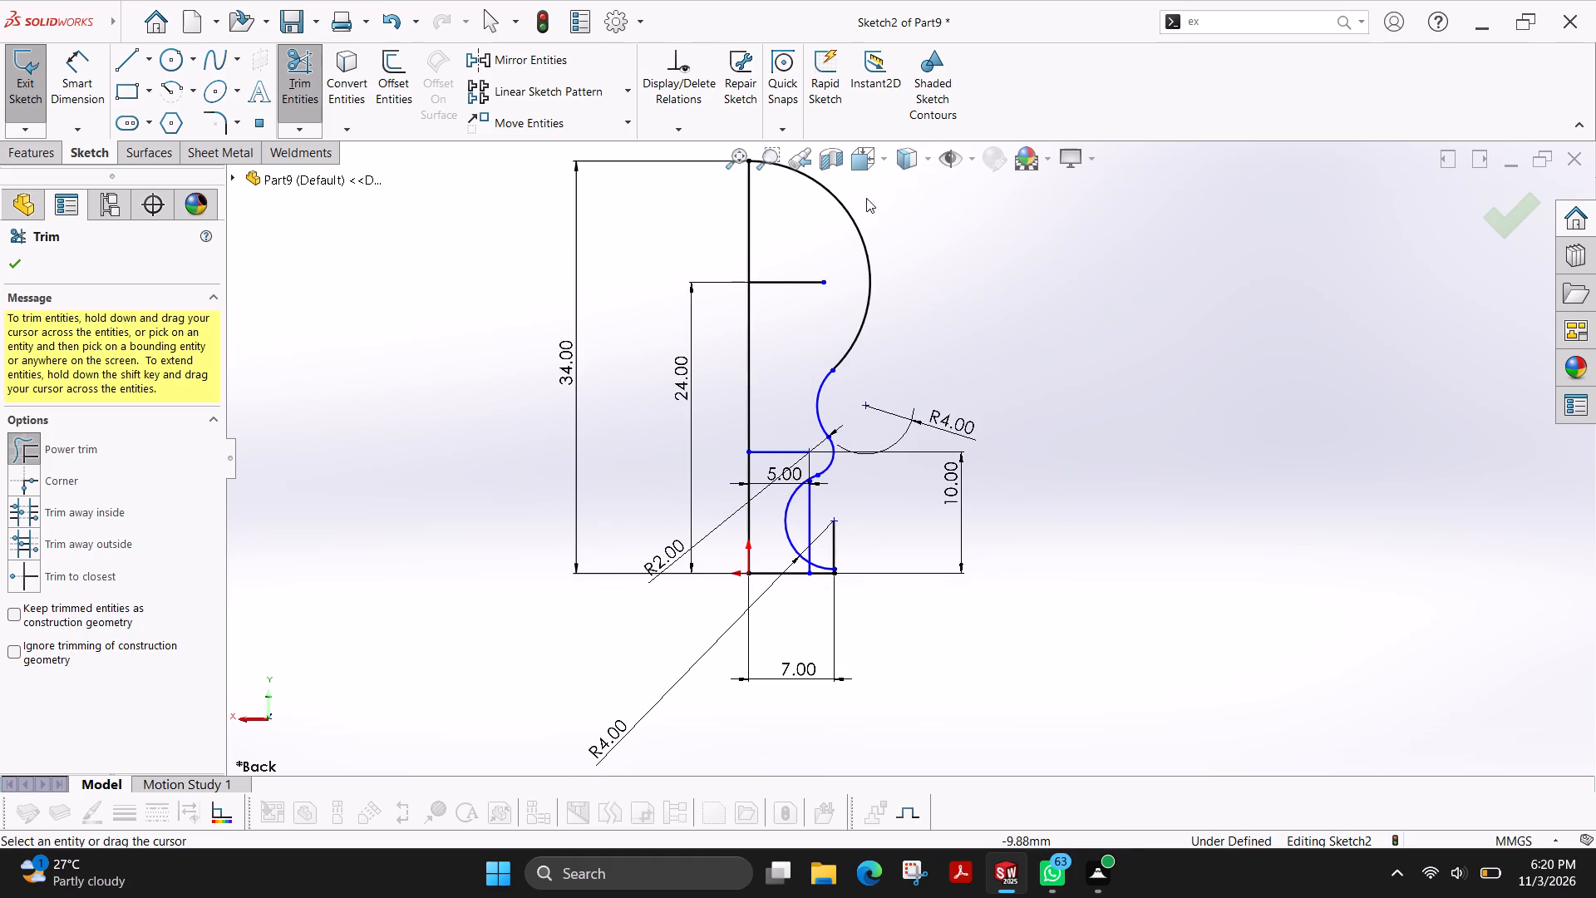
scroll(763, 580, down, 2)
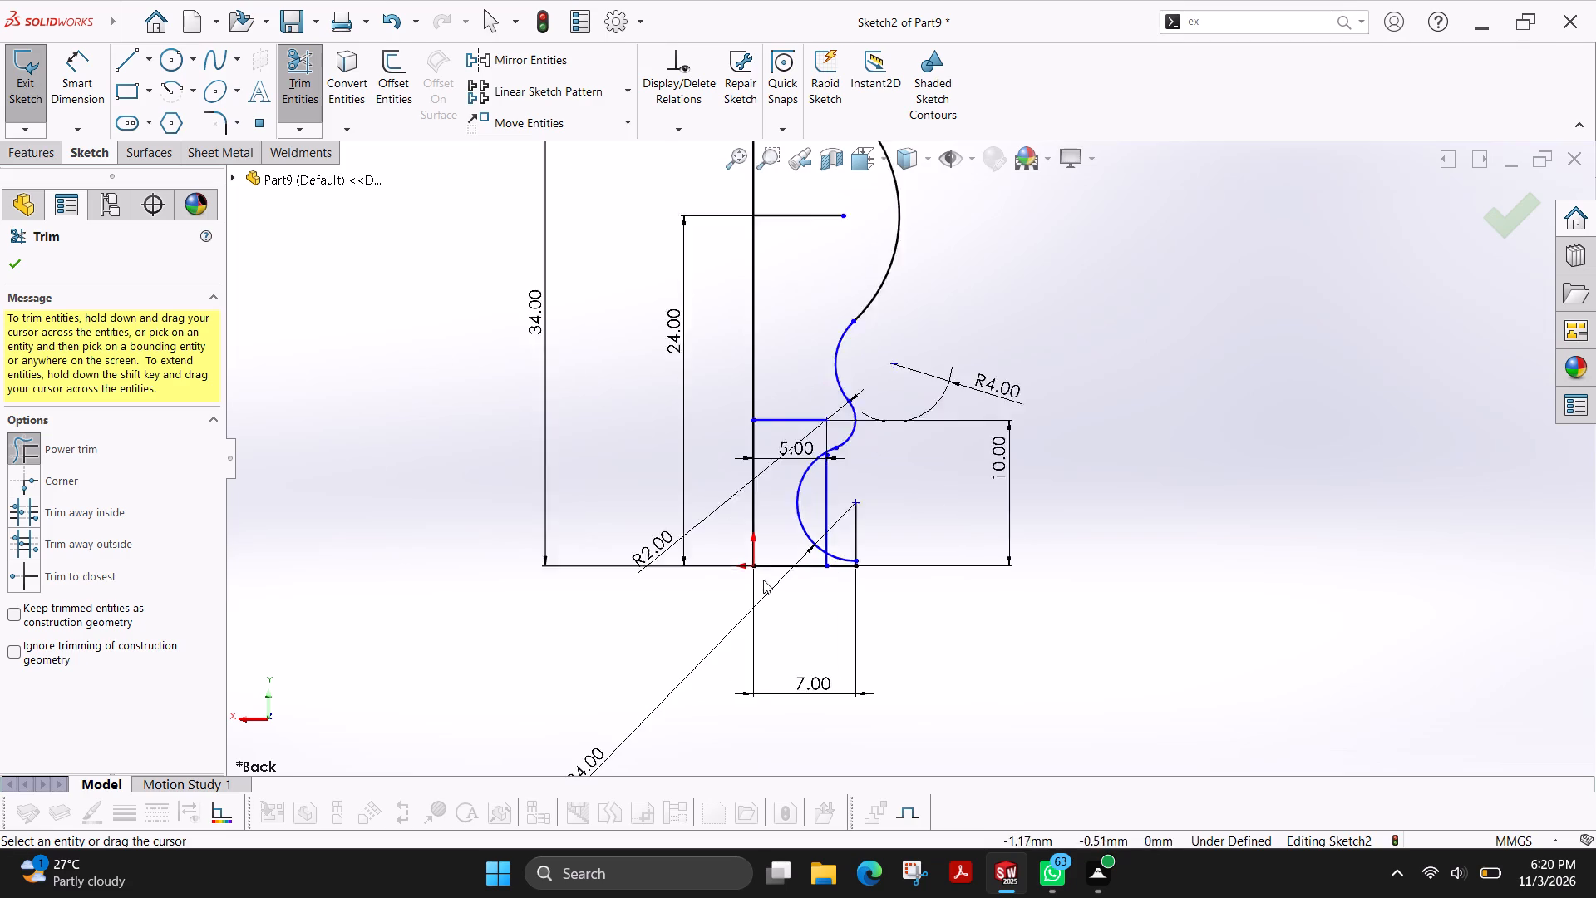
scroll(763, 580, down, 2)
scroll(891, 532, down, 4)
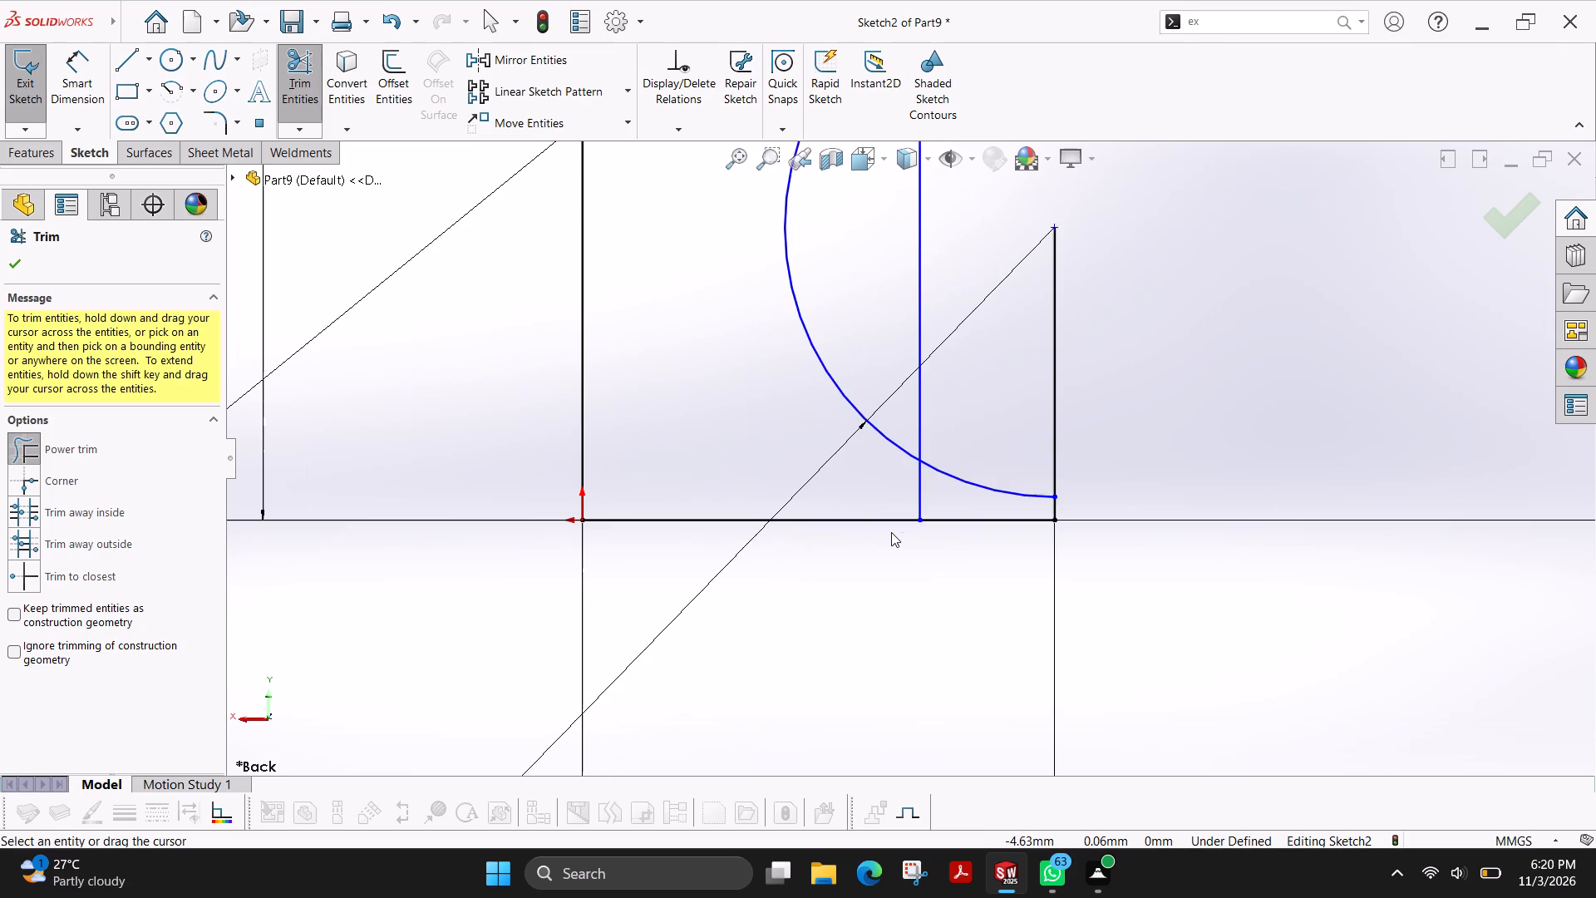
scroll(972, 426, up, 4)
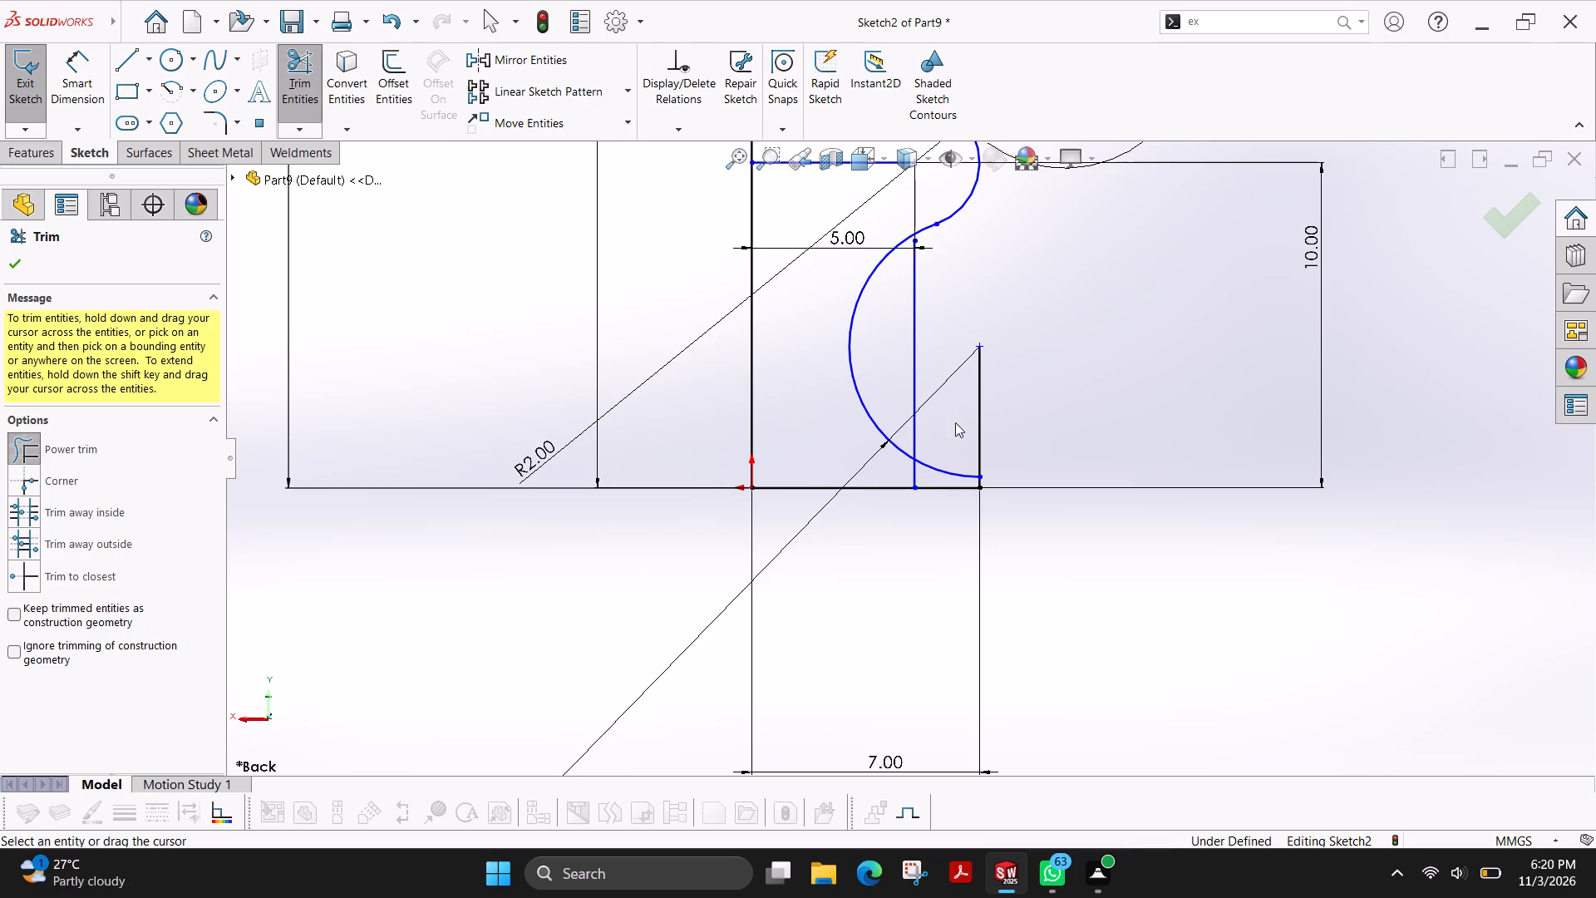
Trim away the remaining inner vertical line and the horizontal line at 10 mm height, leaving the arc profile.
scroll(944, 418, up, 3)
scroll(938, 414, down, 2)
drag(910, 348, 907, 350)
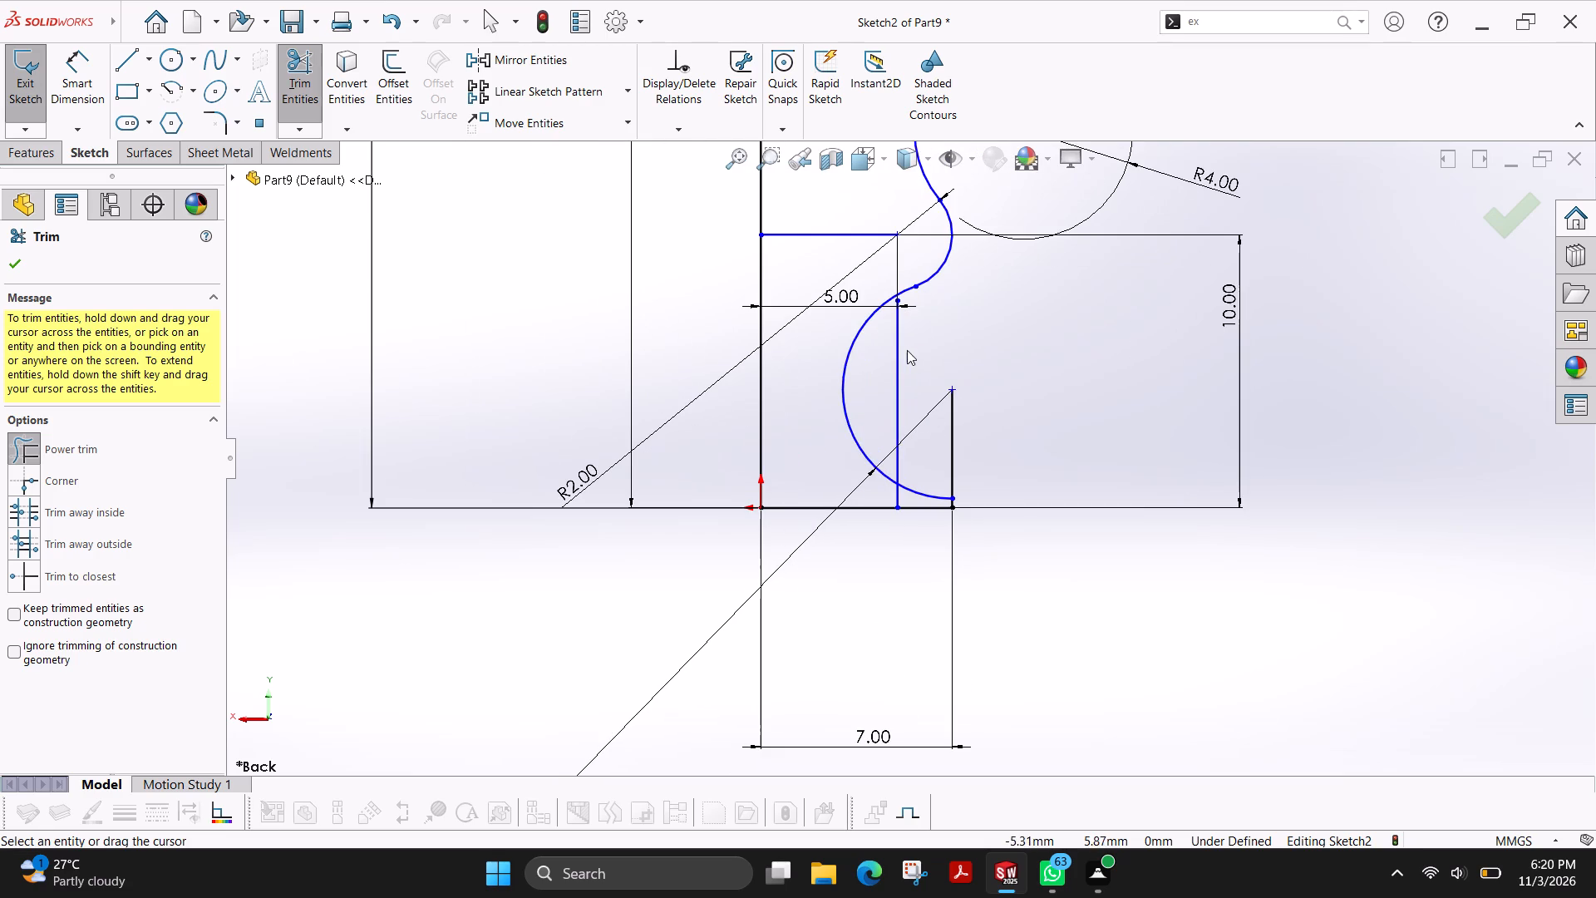
drag(907, 350, 885, 372)
scroll(889, 511, down, 5)
drag(898, 454, 932, 465)
scroll(830, 364, up, 6)
drag(858, 217, 840, 254)
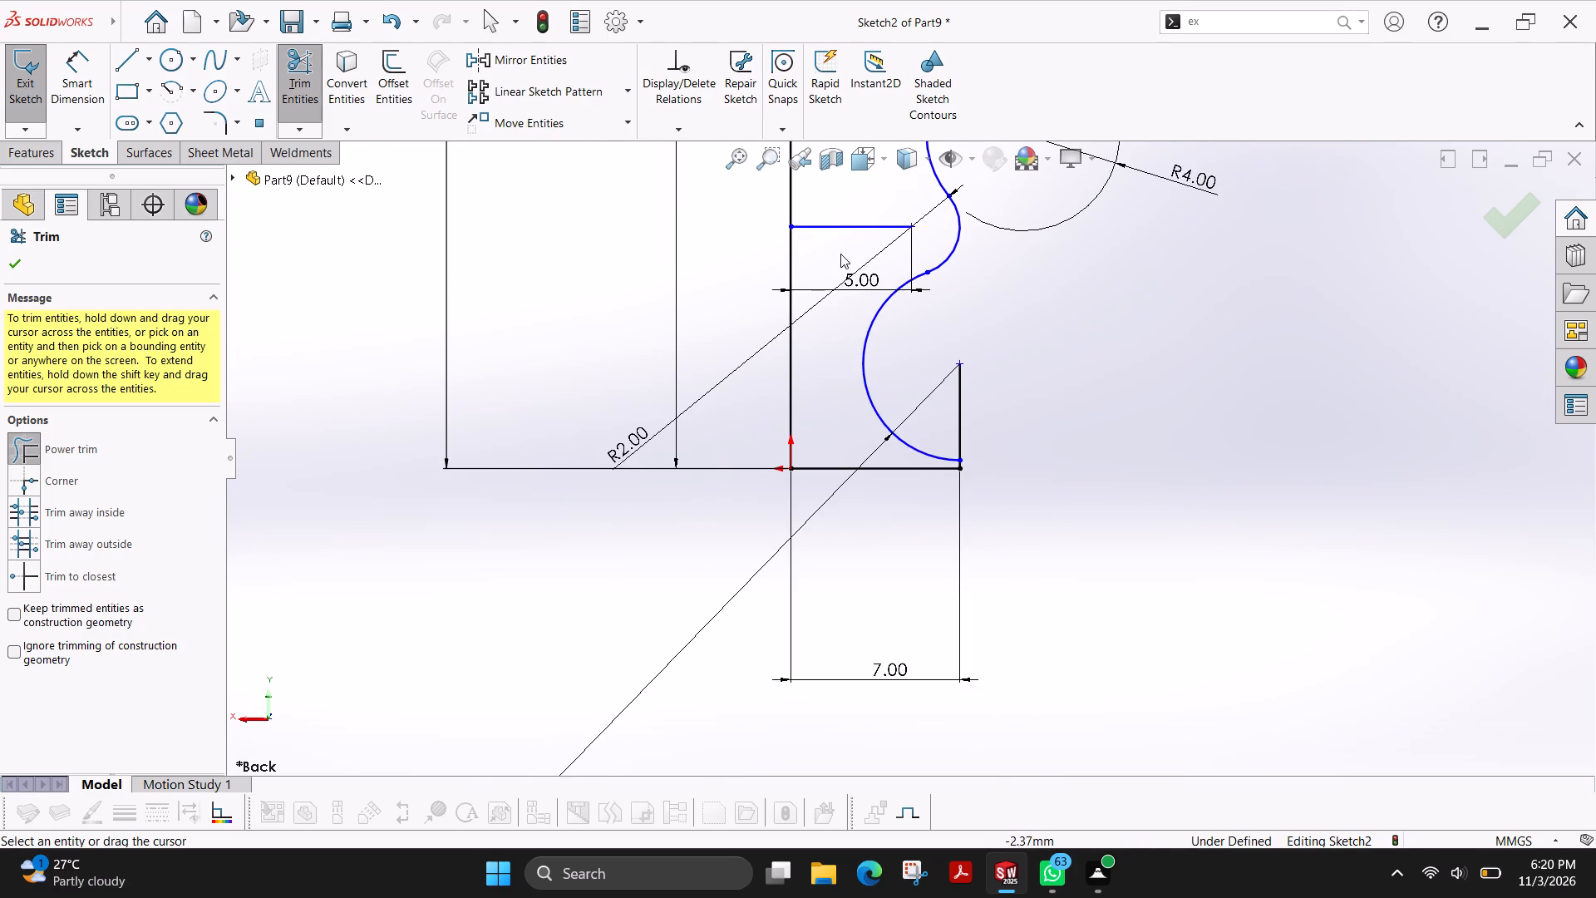
drag(840, 254, 837, 259)
scroll(978, 387, up, 4)
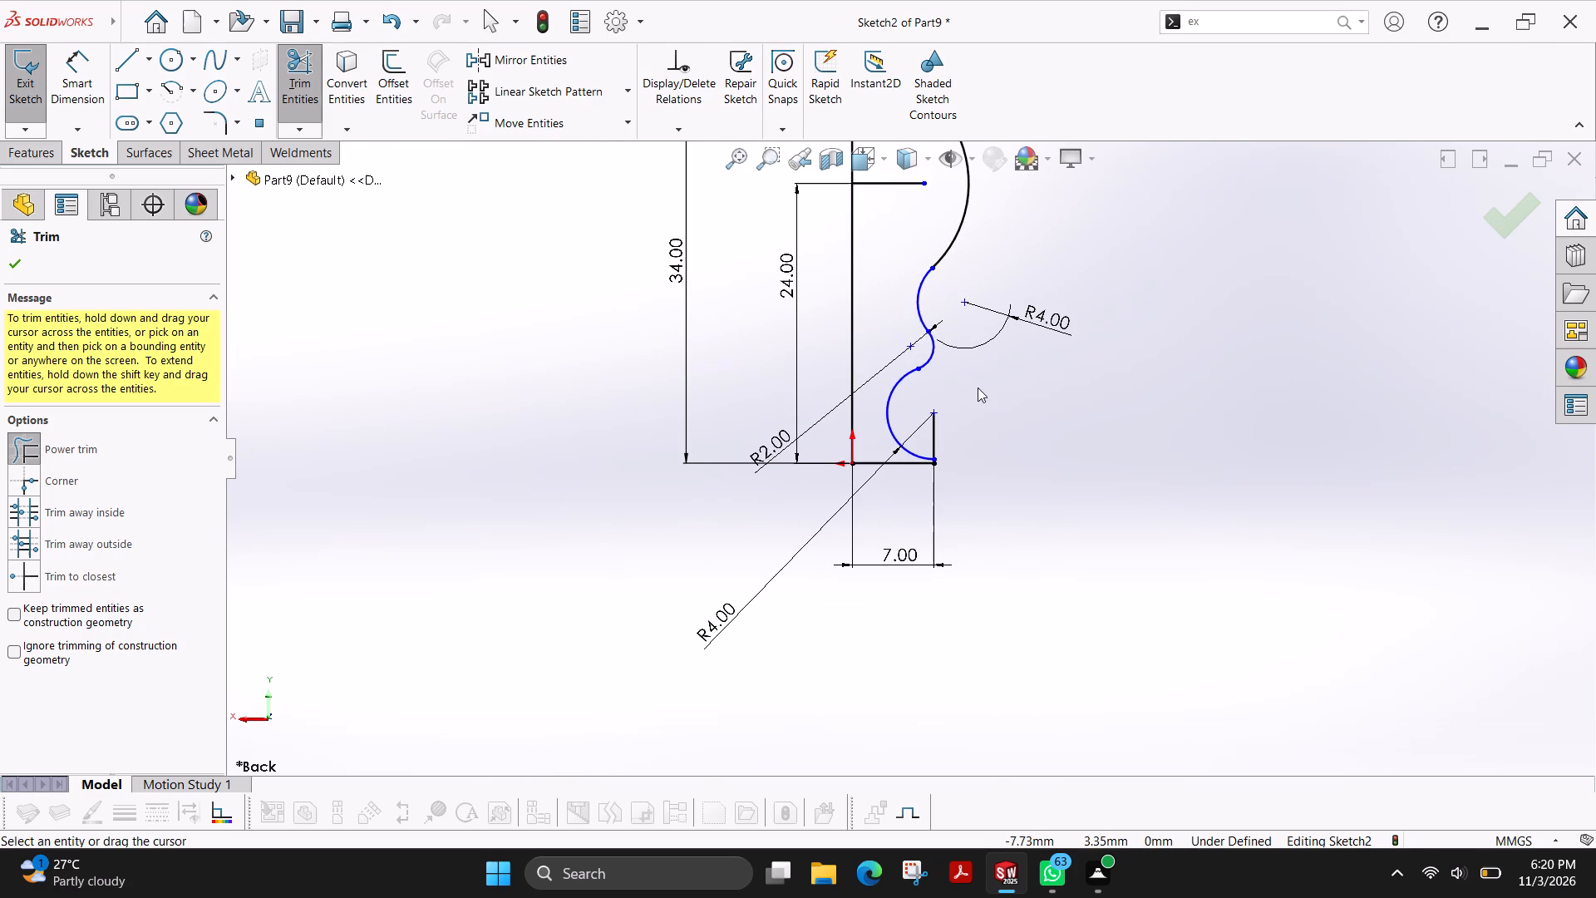
scroll(949, 390, down, 3)
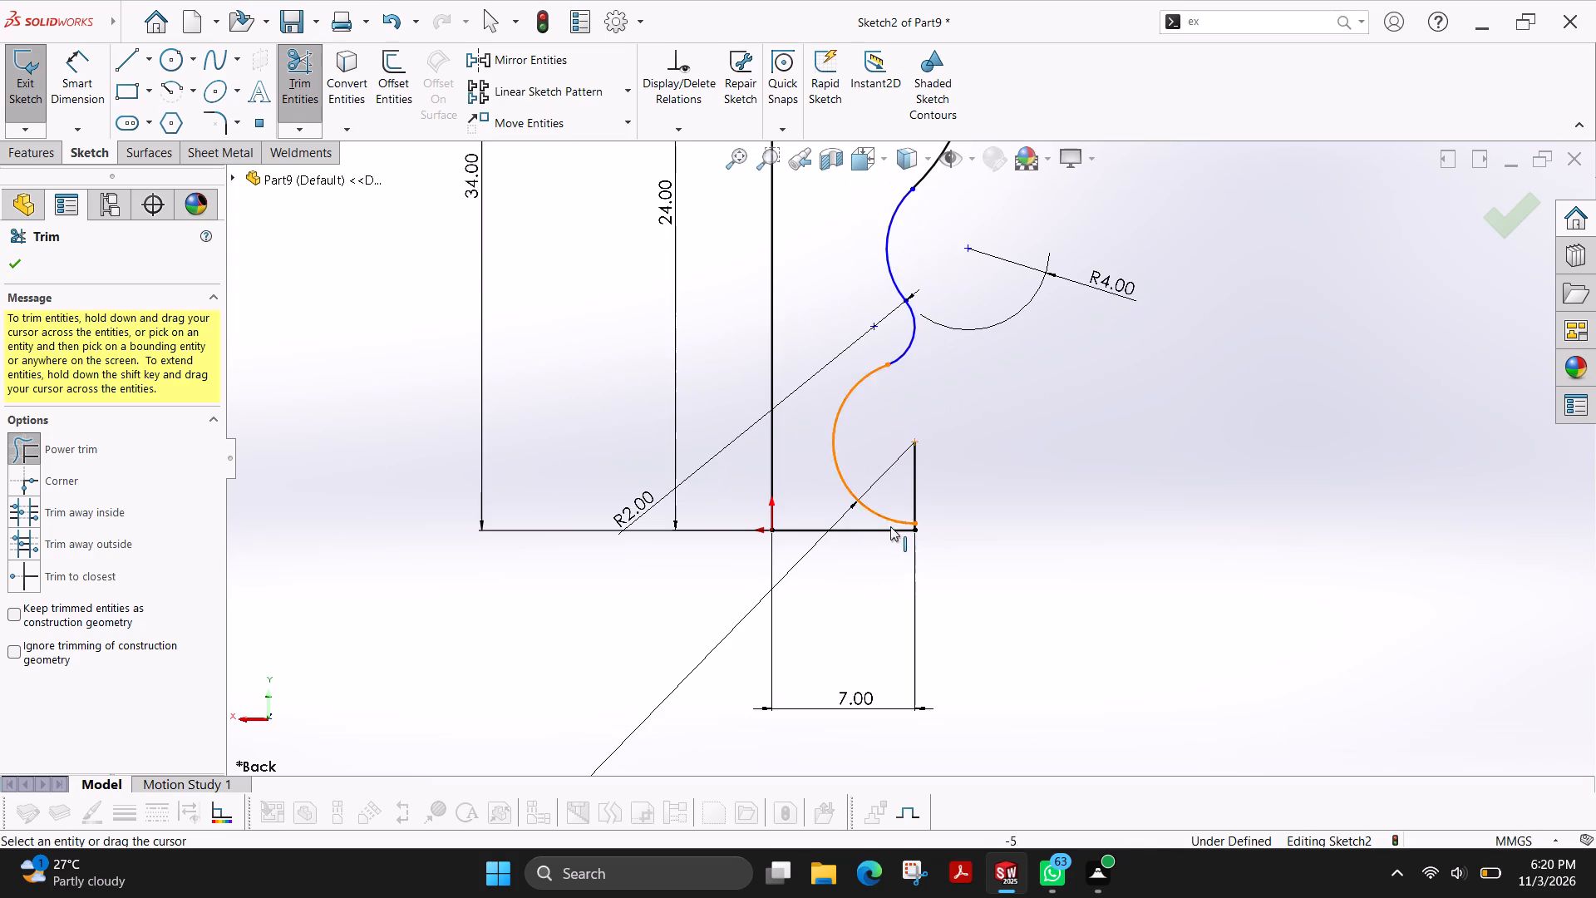
scroll(913, 527, down, 3)
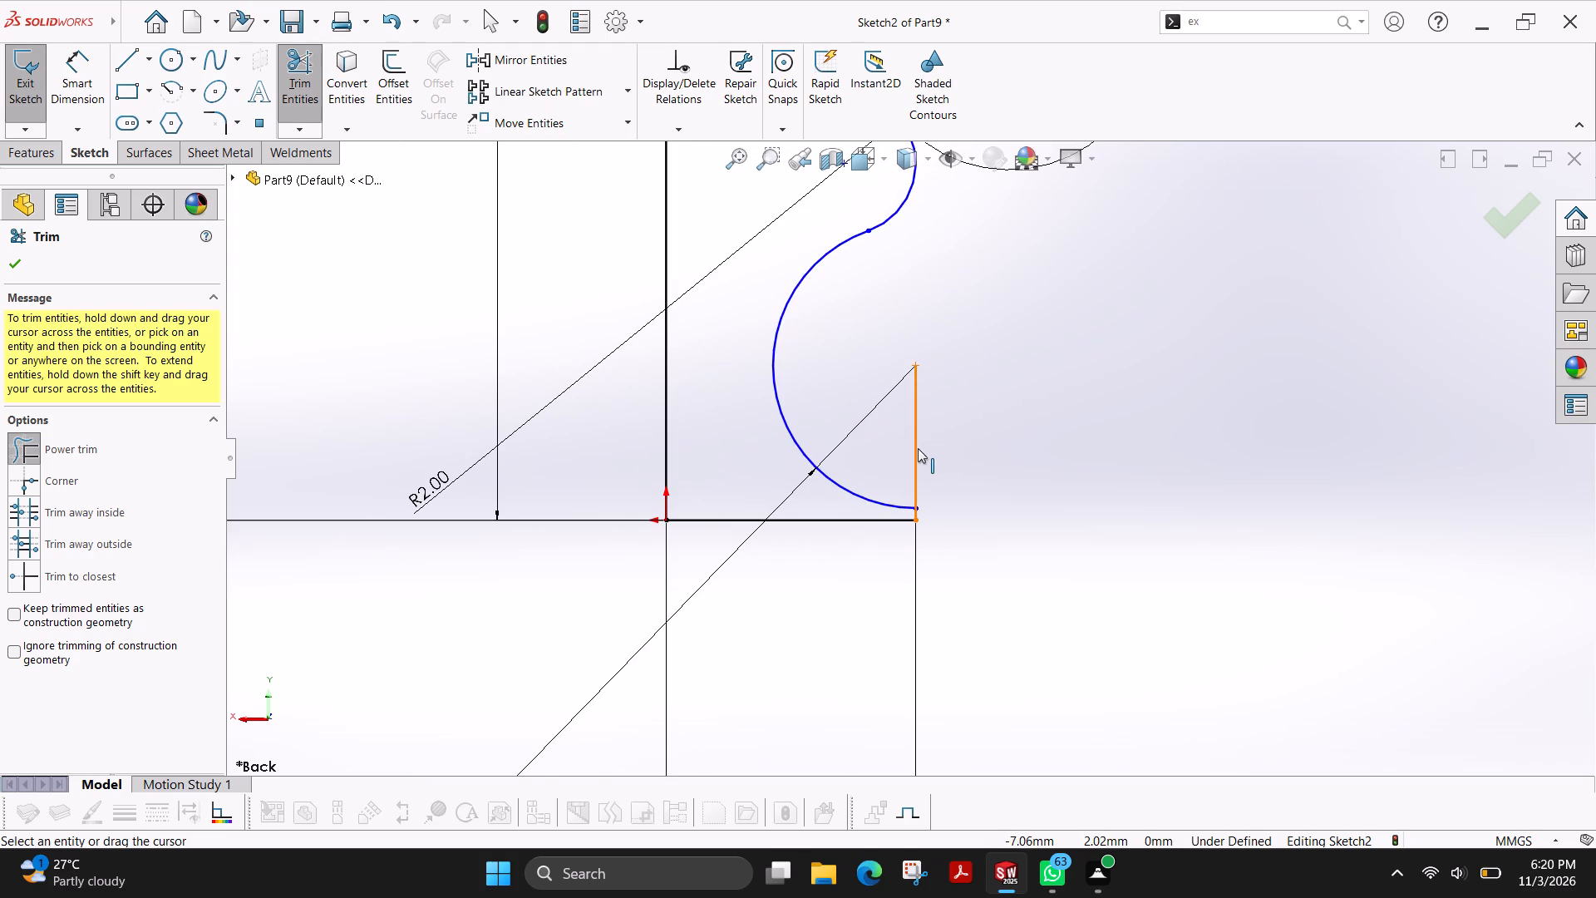
click(16, 265)
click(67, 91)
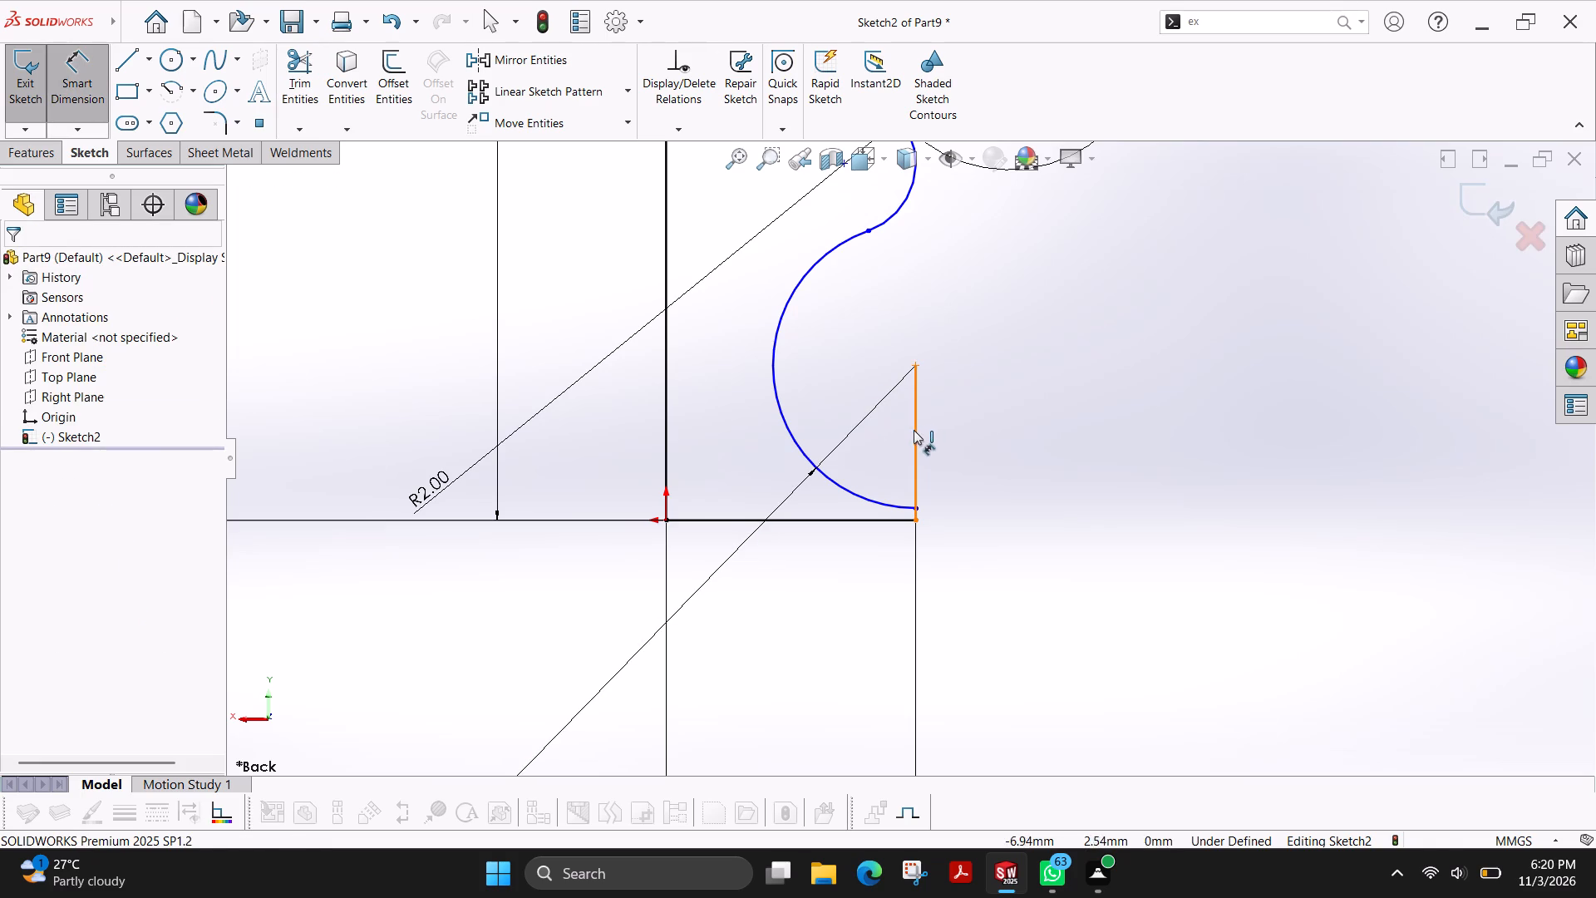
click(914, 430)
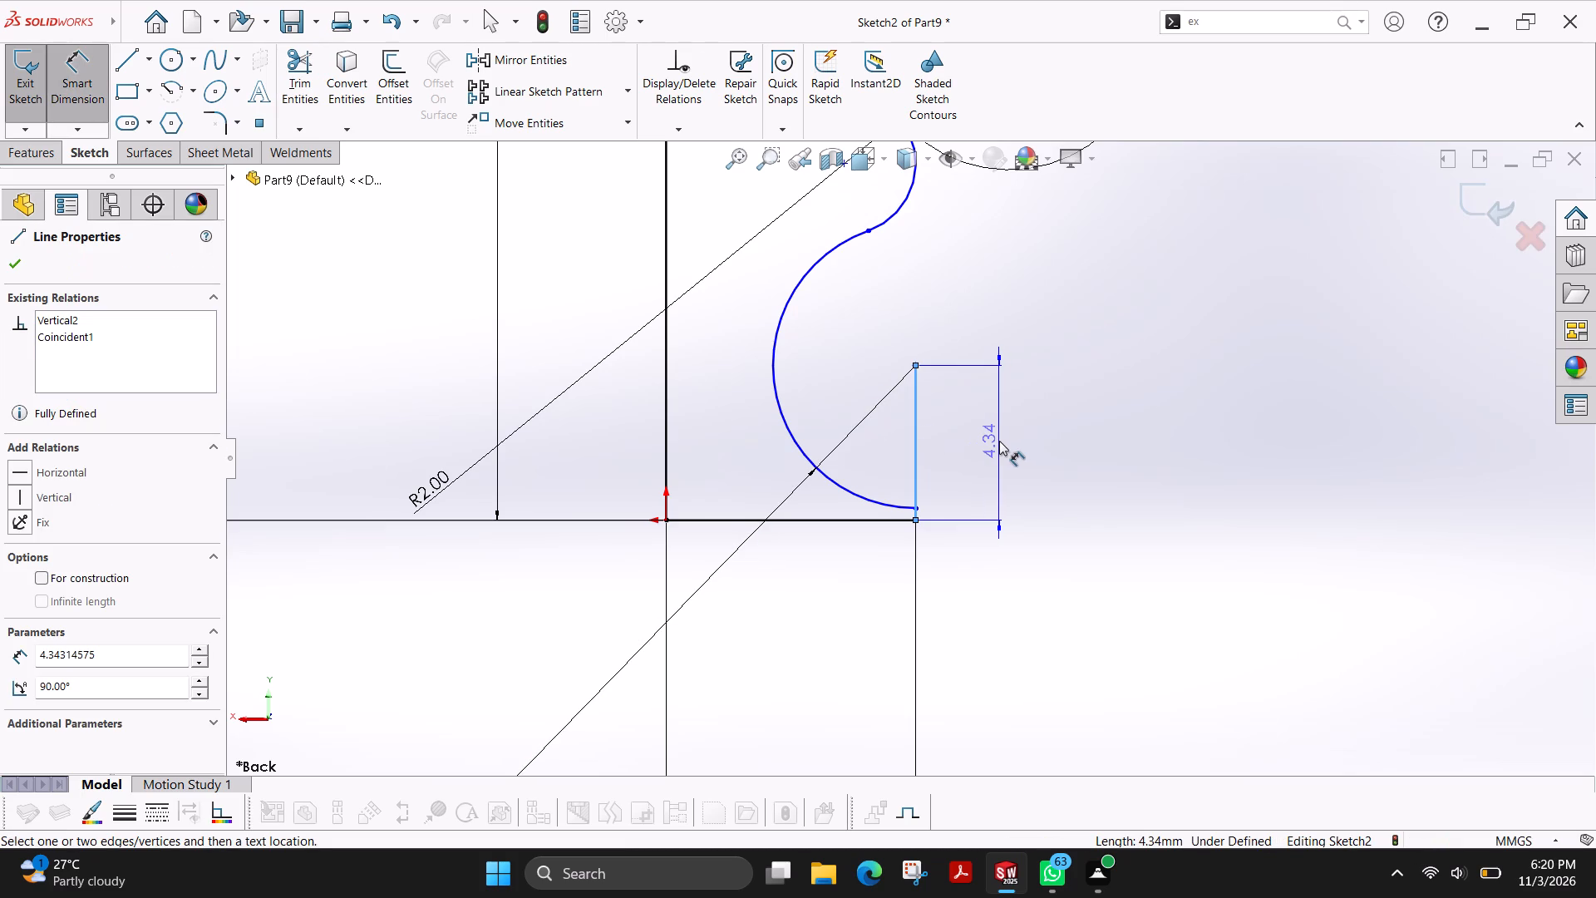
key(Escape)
Check the large upper arc's radius and inspect the profile from that arc down to the base.
scroll(955, 386, up, 6)
scroll(988, 308, down, 3)
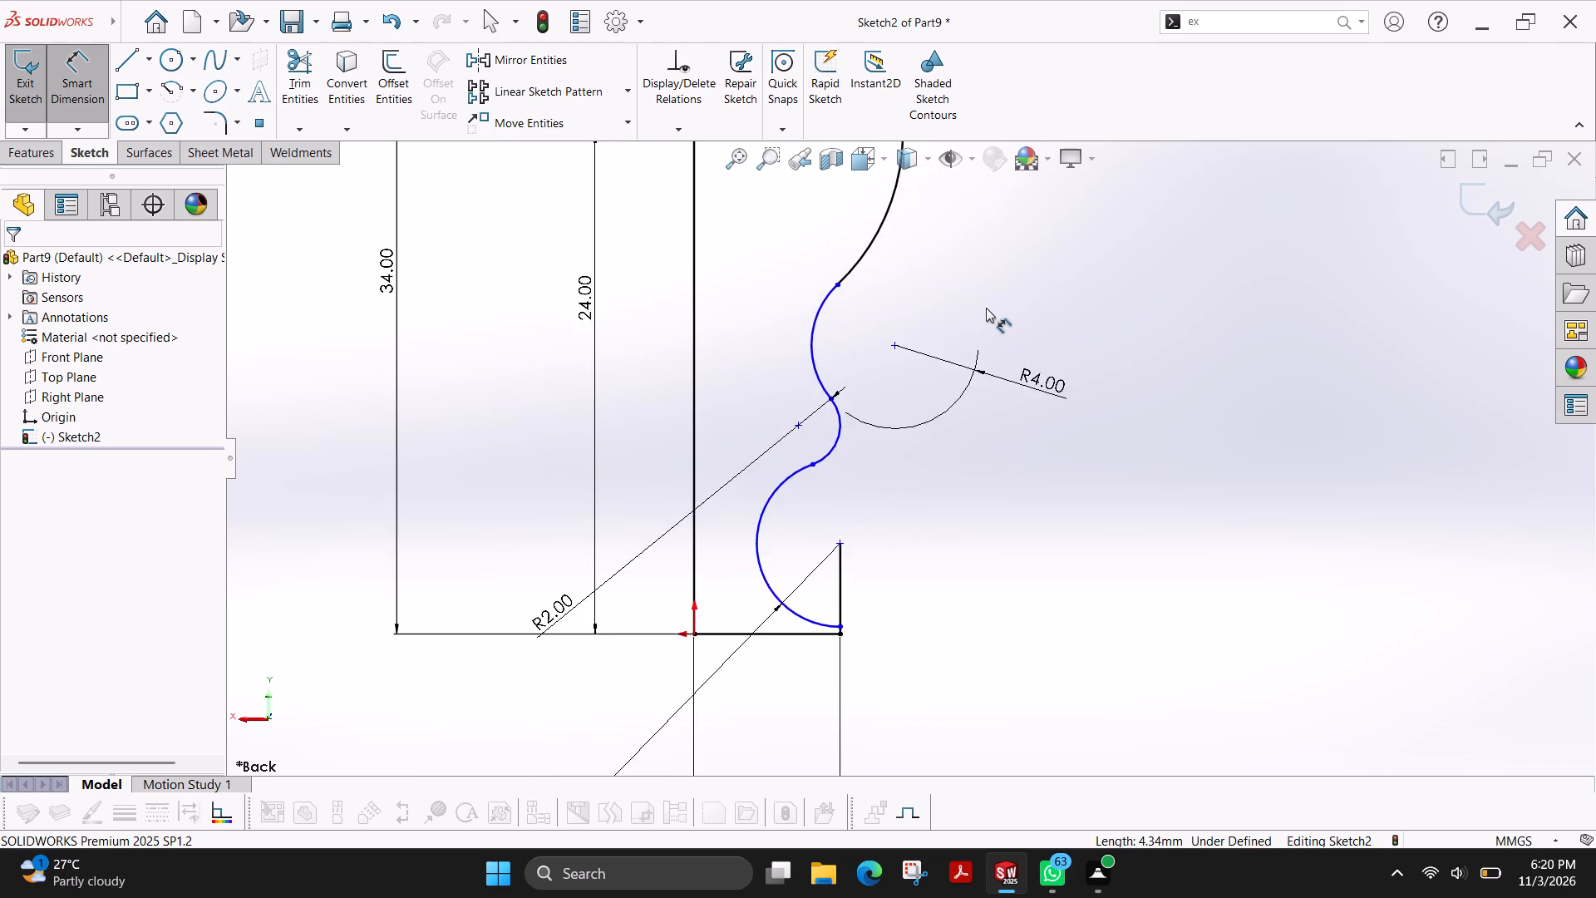
scroll(986, 308, up, 5)
scroll(930, 498, down, 3)
scroll(916, 432, up, 3)
scroll(926, 396, down, 2)
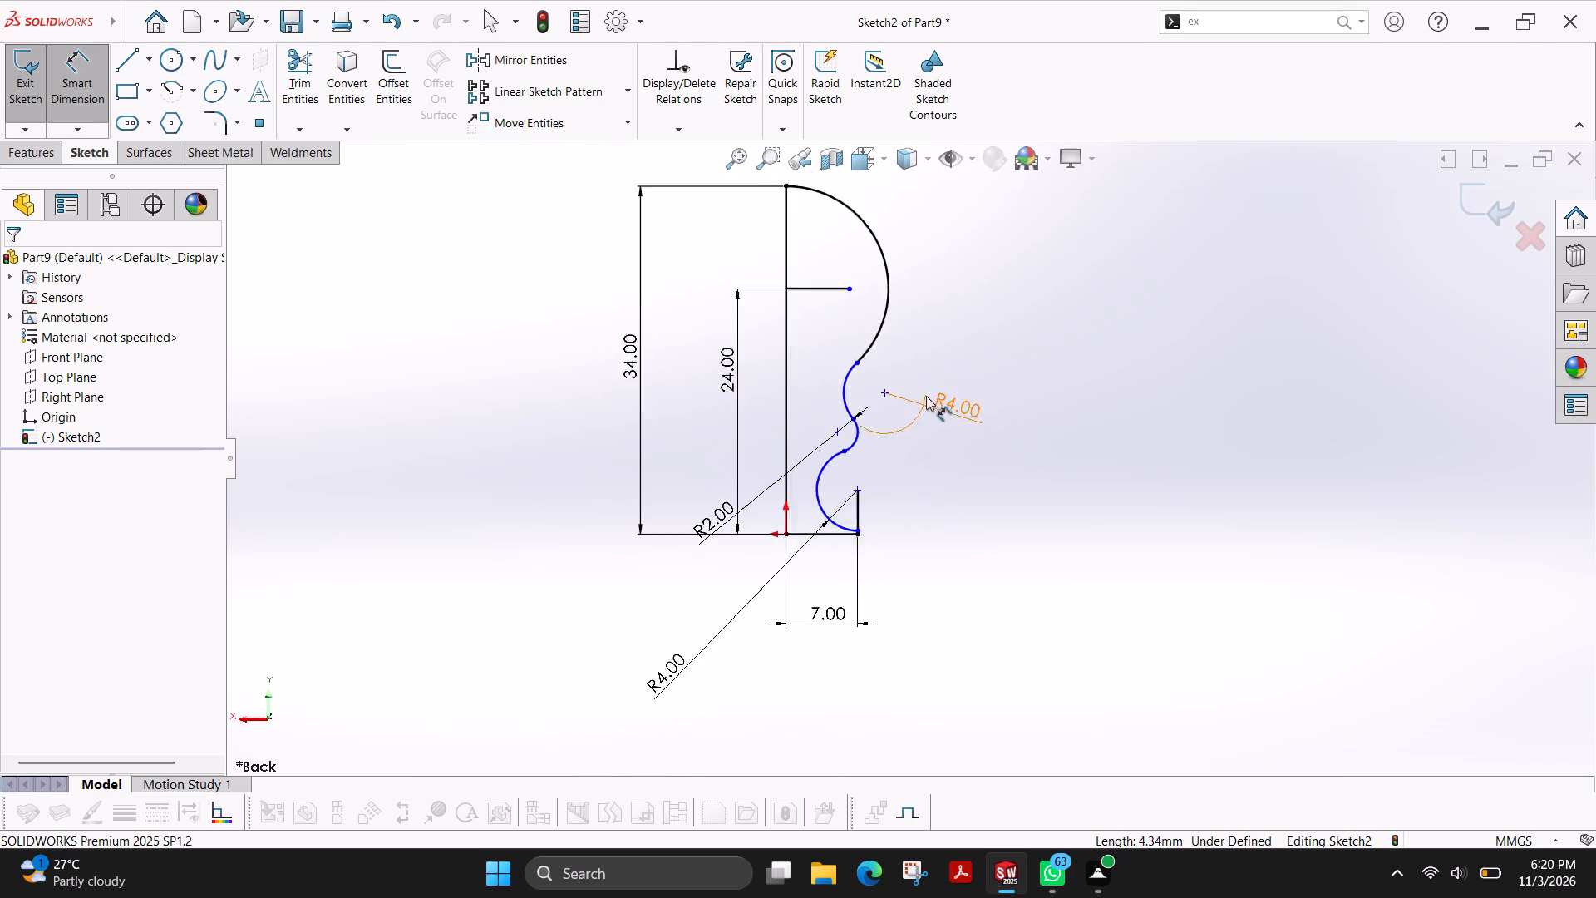
scroll(853, 300, down, 2)
scroll(853, 300, up, 2)
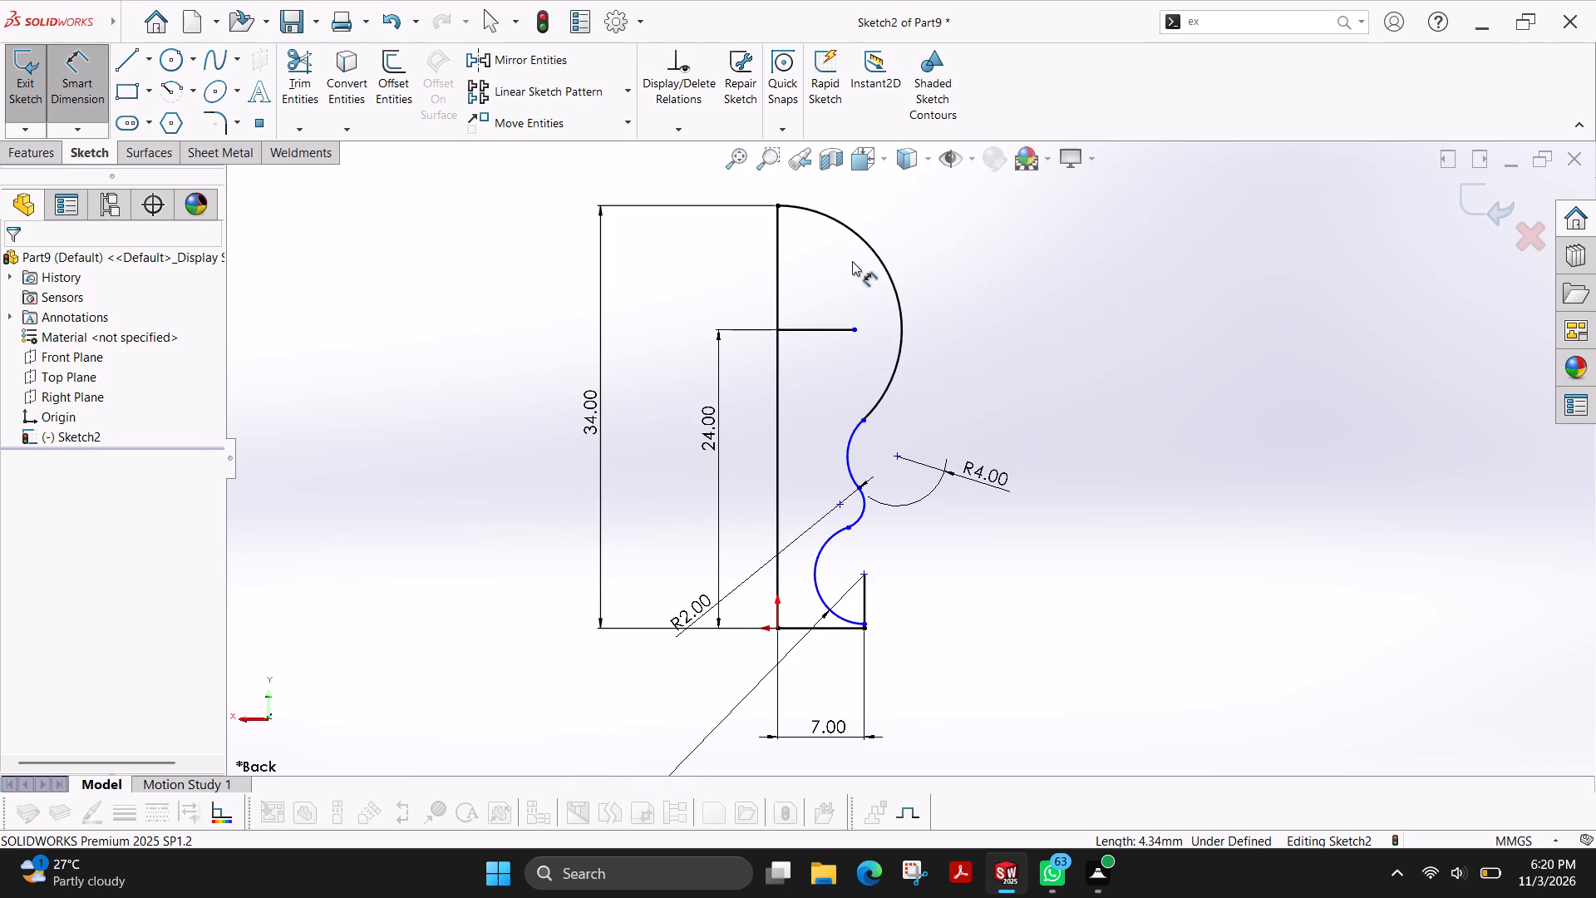
click(880, 263)
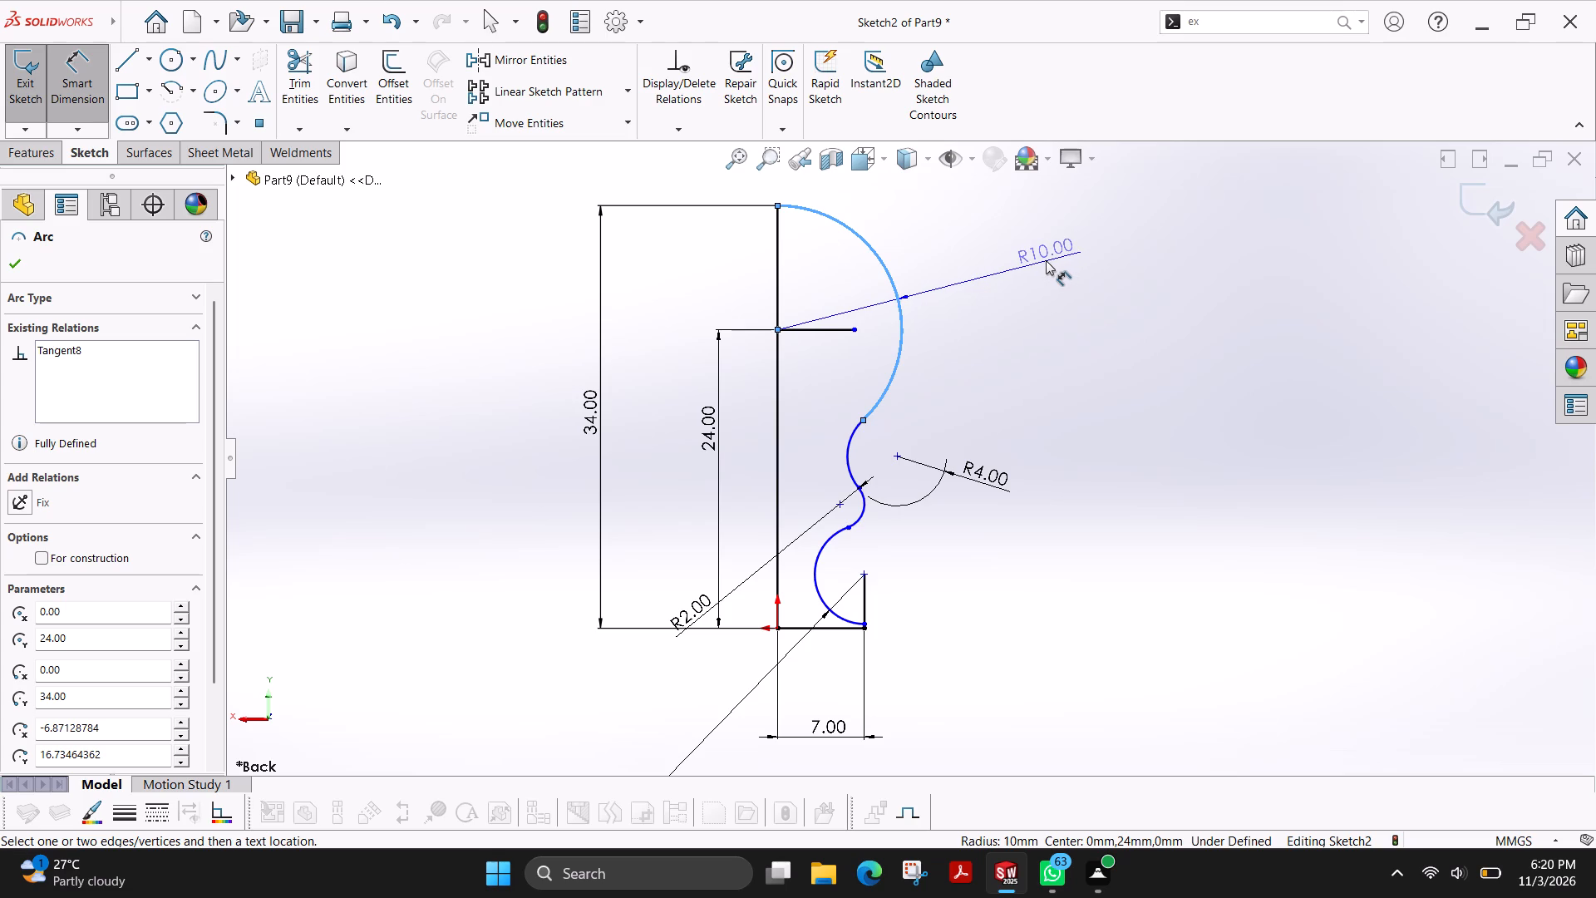
key(Escape)
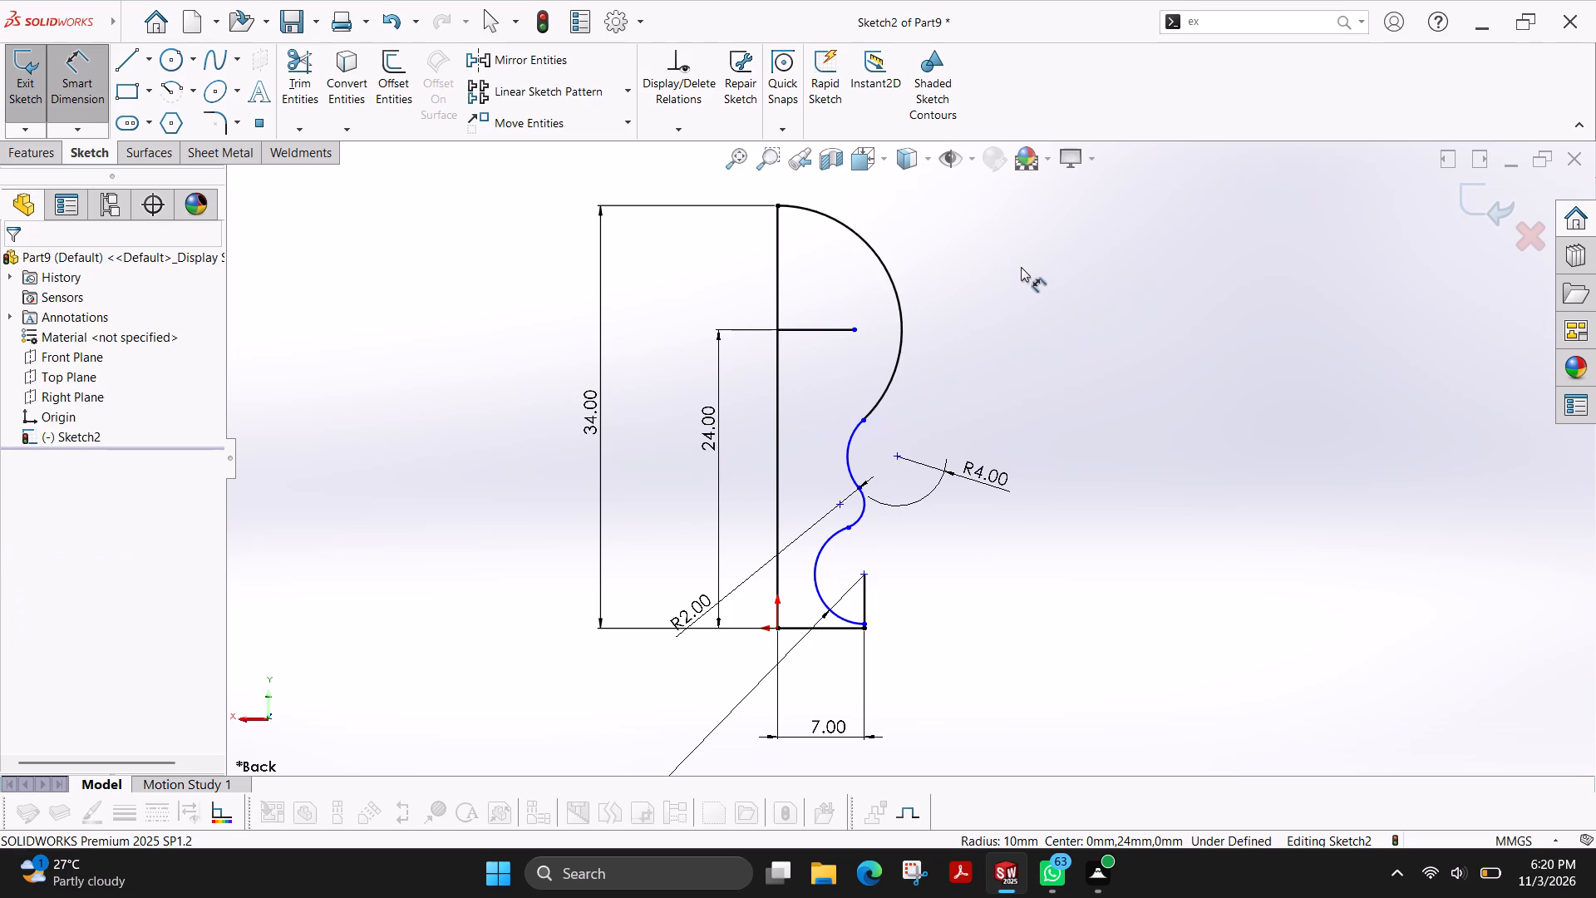
scroll(890, 549, down, 2)
scroll(857, 609, up, 4)
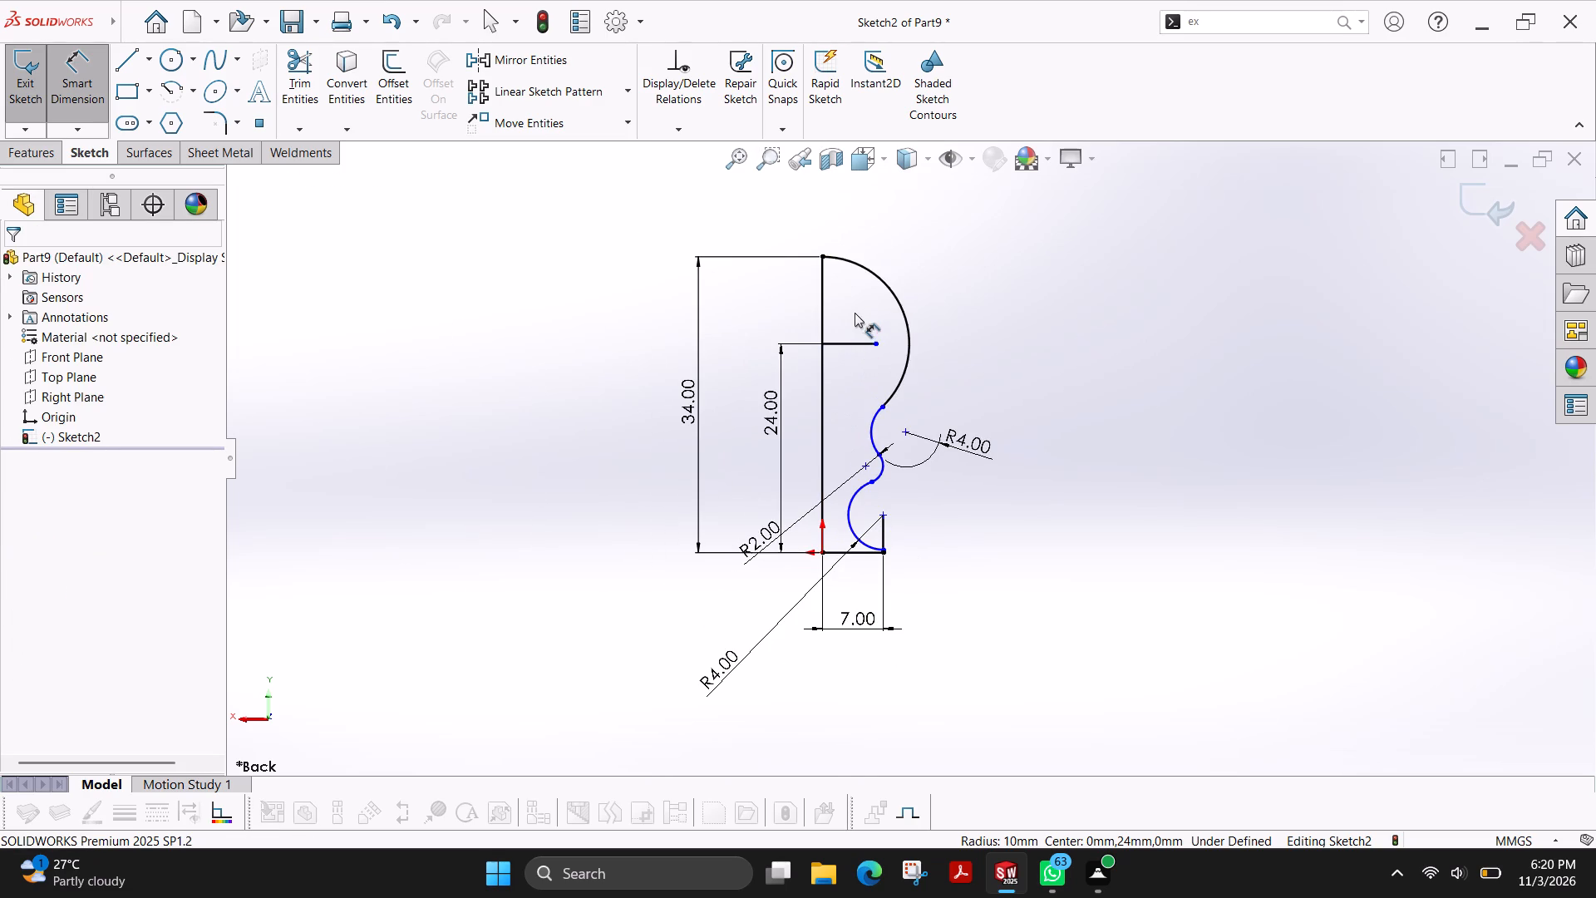
scroll(855, 313, down, 3)
scroll(914, 581, up, 3)
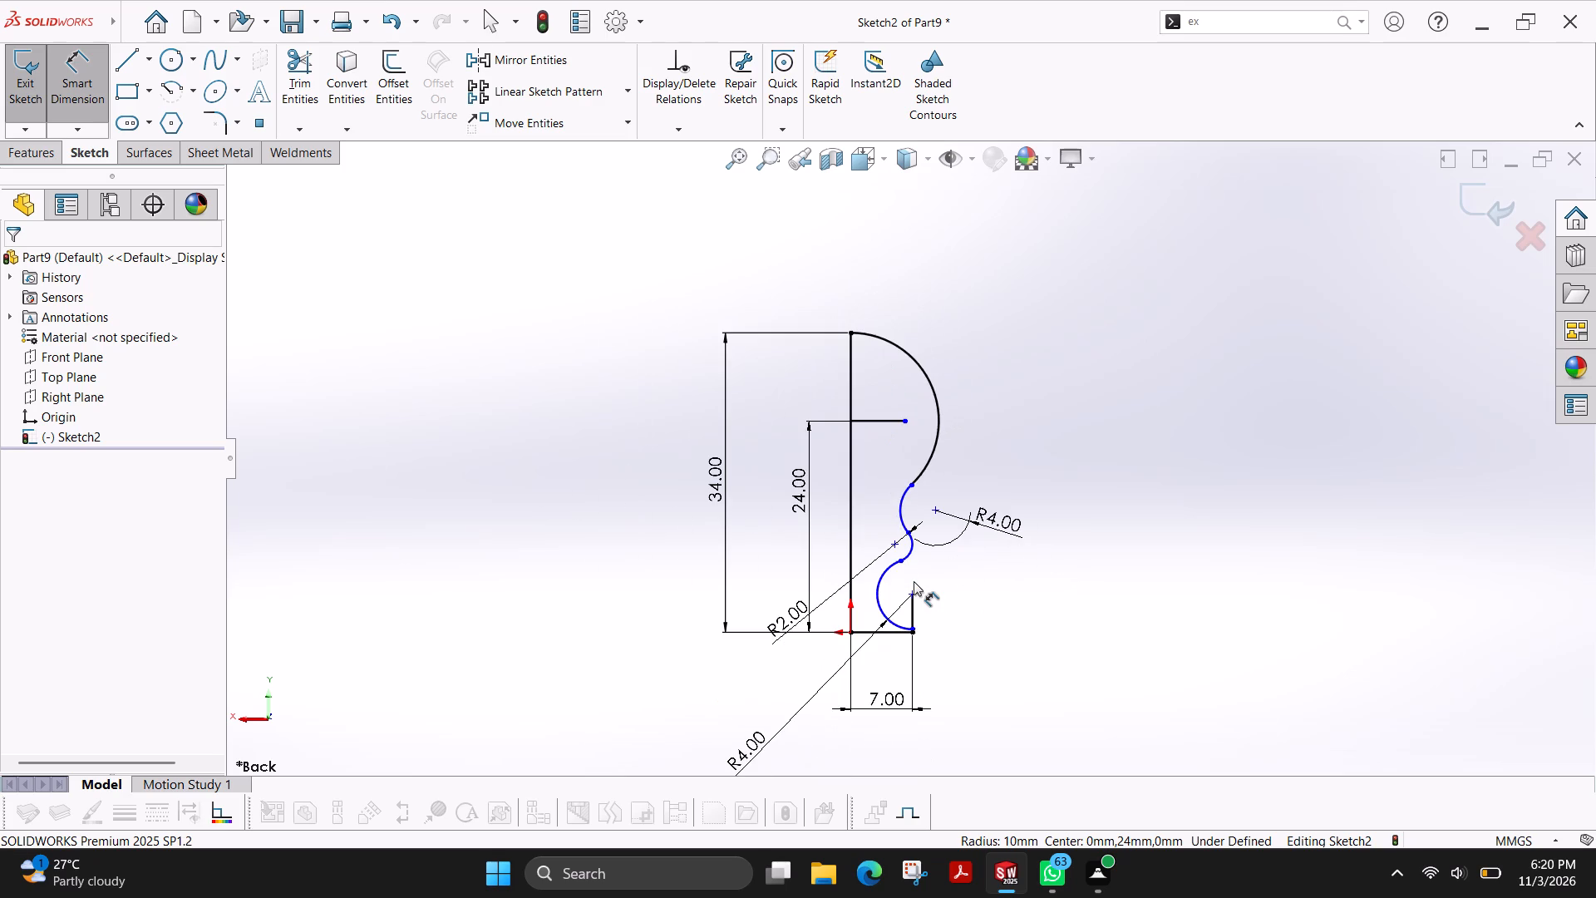
scroll(901, 504, down, 2)
scroll(917, 663, up, 2)
scroll(917, 663, down, 2)
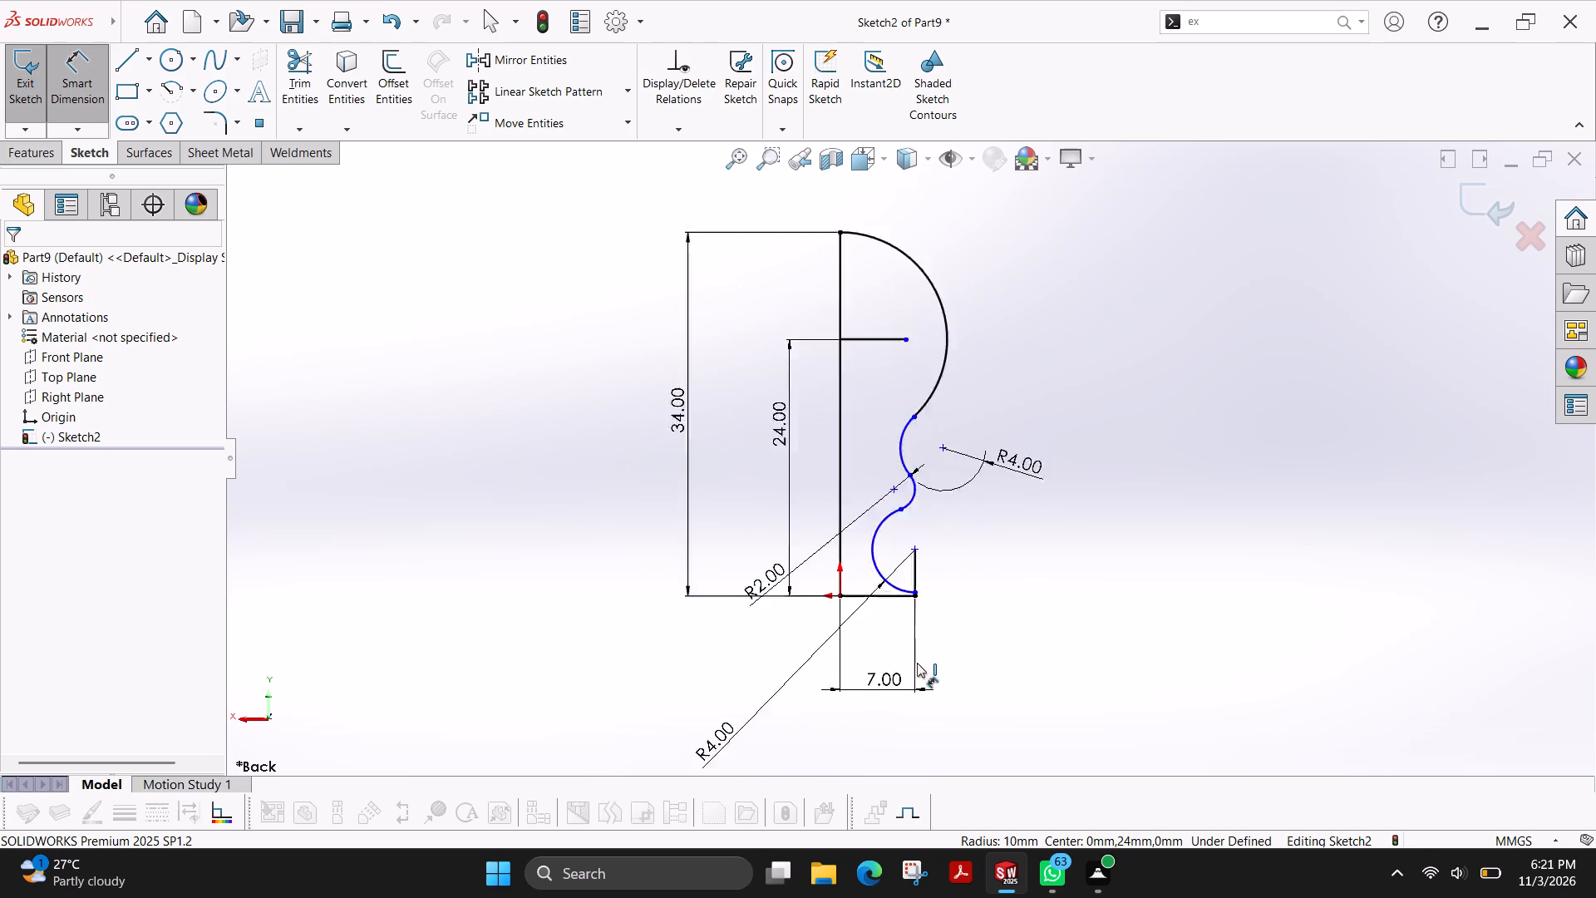
Dimension the short vertical line rising from the base's outer end to the lower arc's centre as 6 mm.
scroll(917, 663, down, 3)
scroll(889, 412, down, 2)
scroll(836, 323, down, 4)
scroll(991, 496, up, 3)
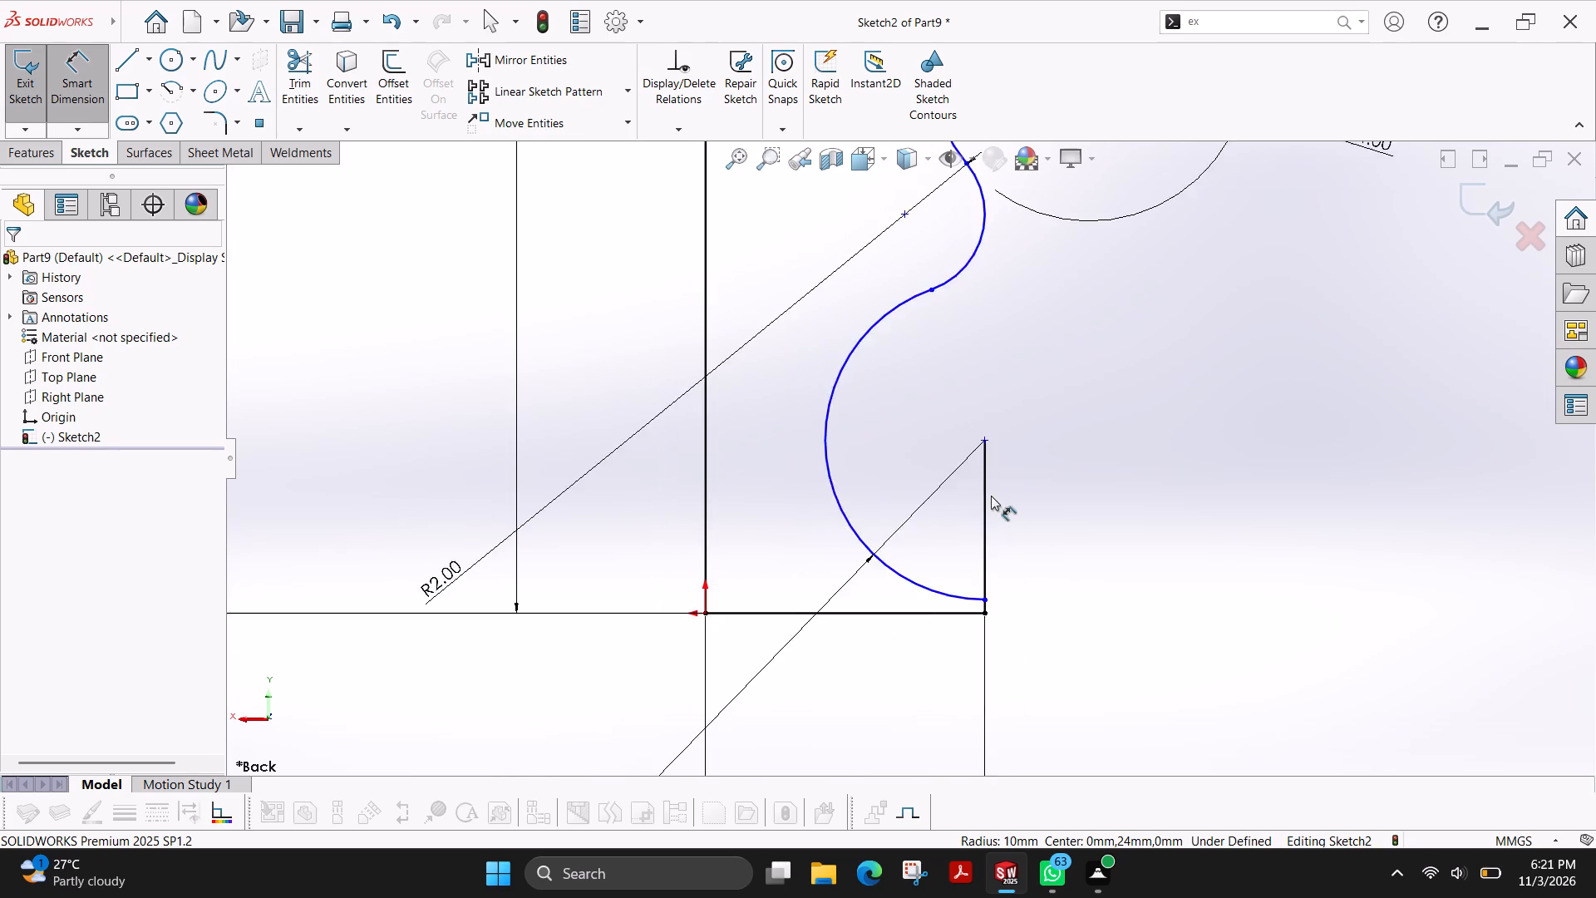
scroll(991, 496, down, 1)
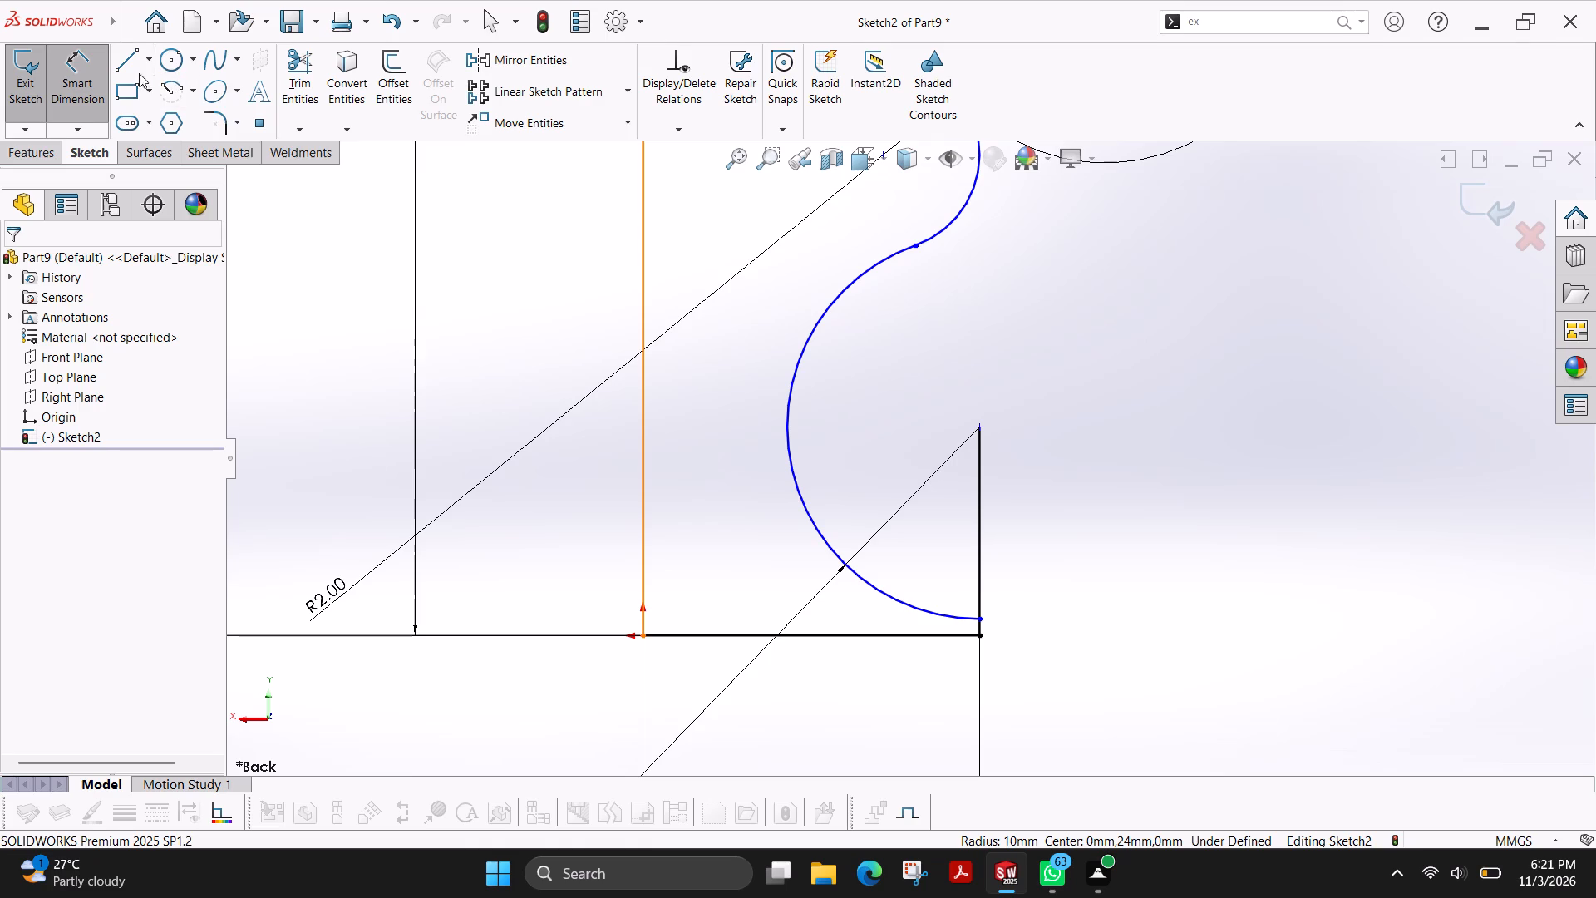
scroll(958, 543, down, 2)
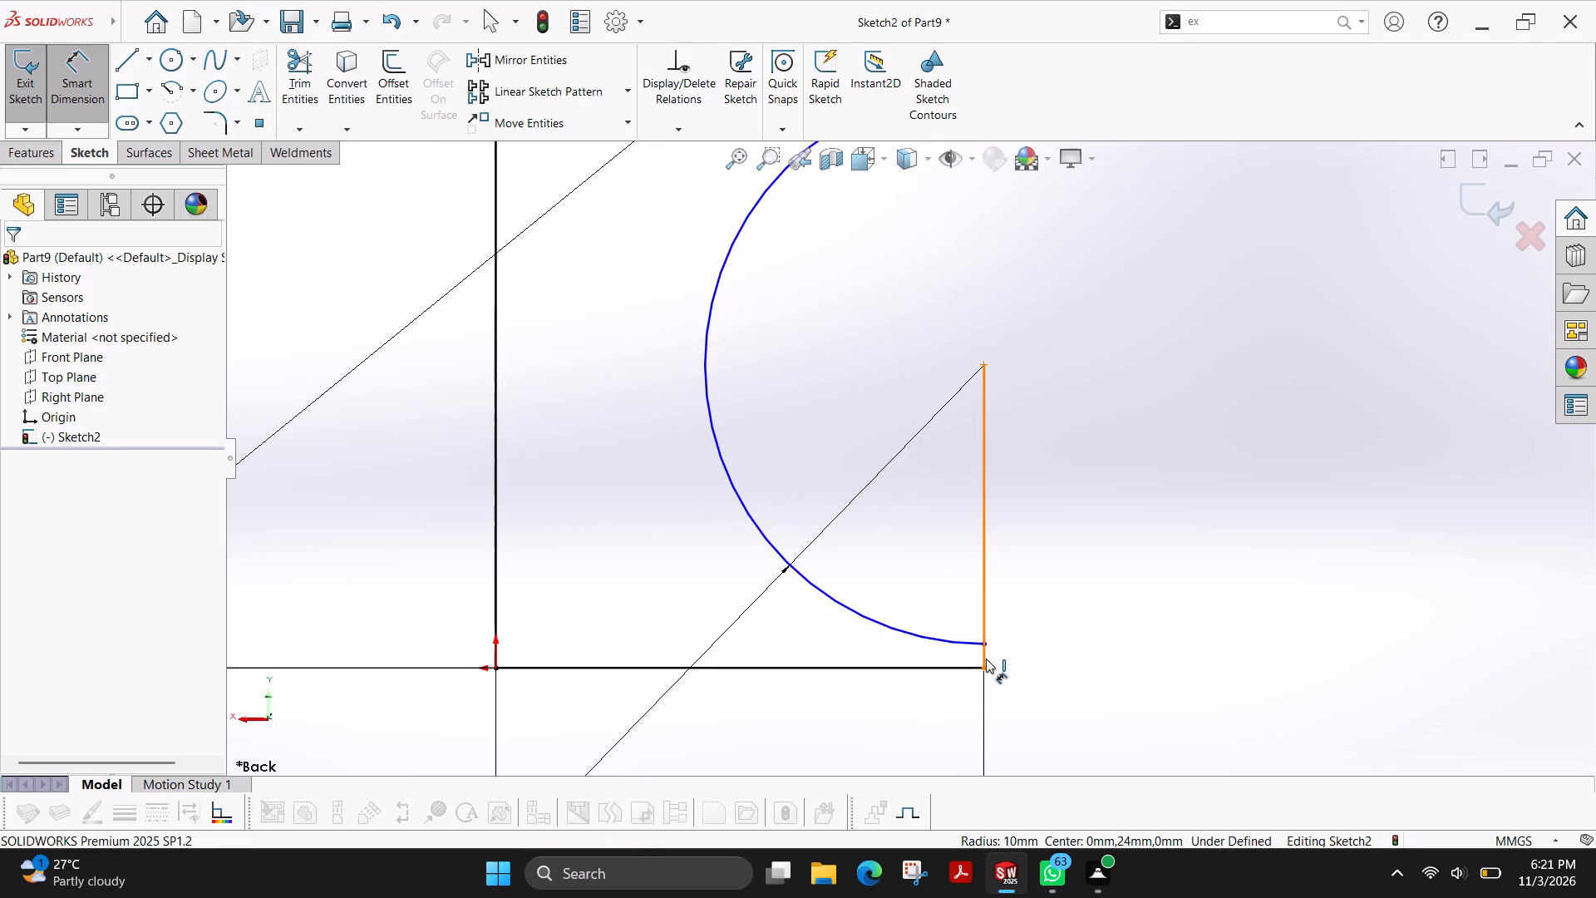
scroll(957, 470, up, 2)
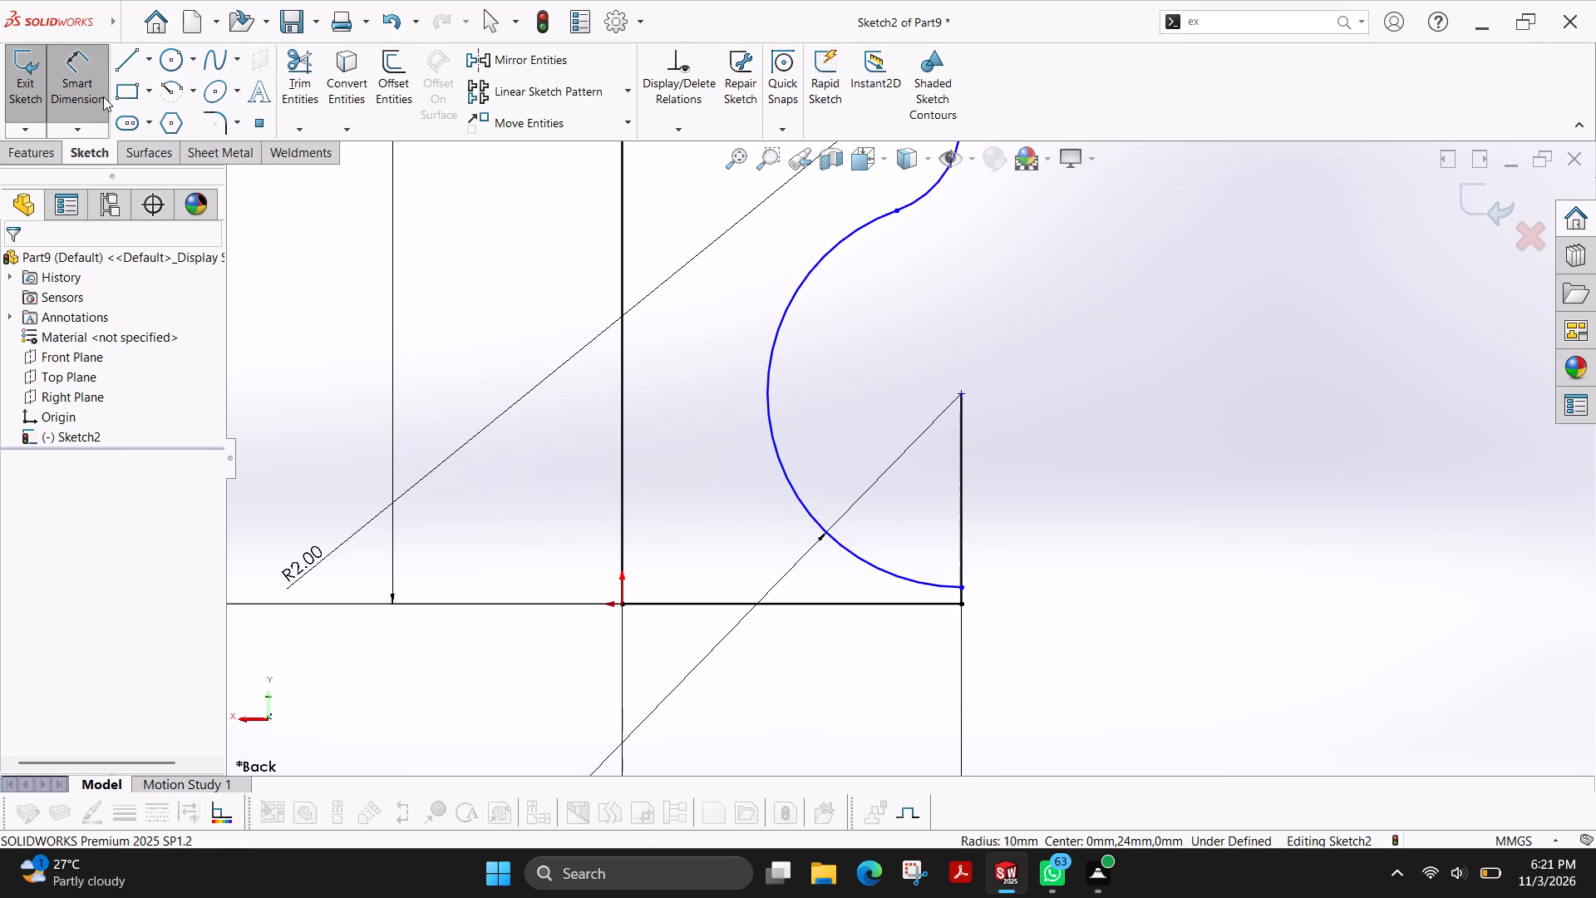
click(81, 75)
click(93, 76)
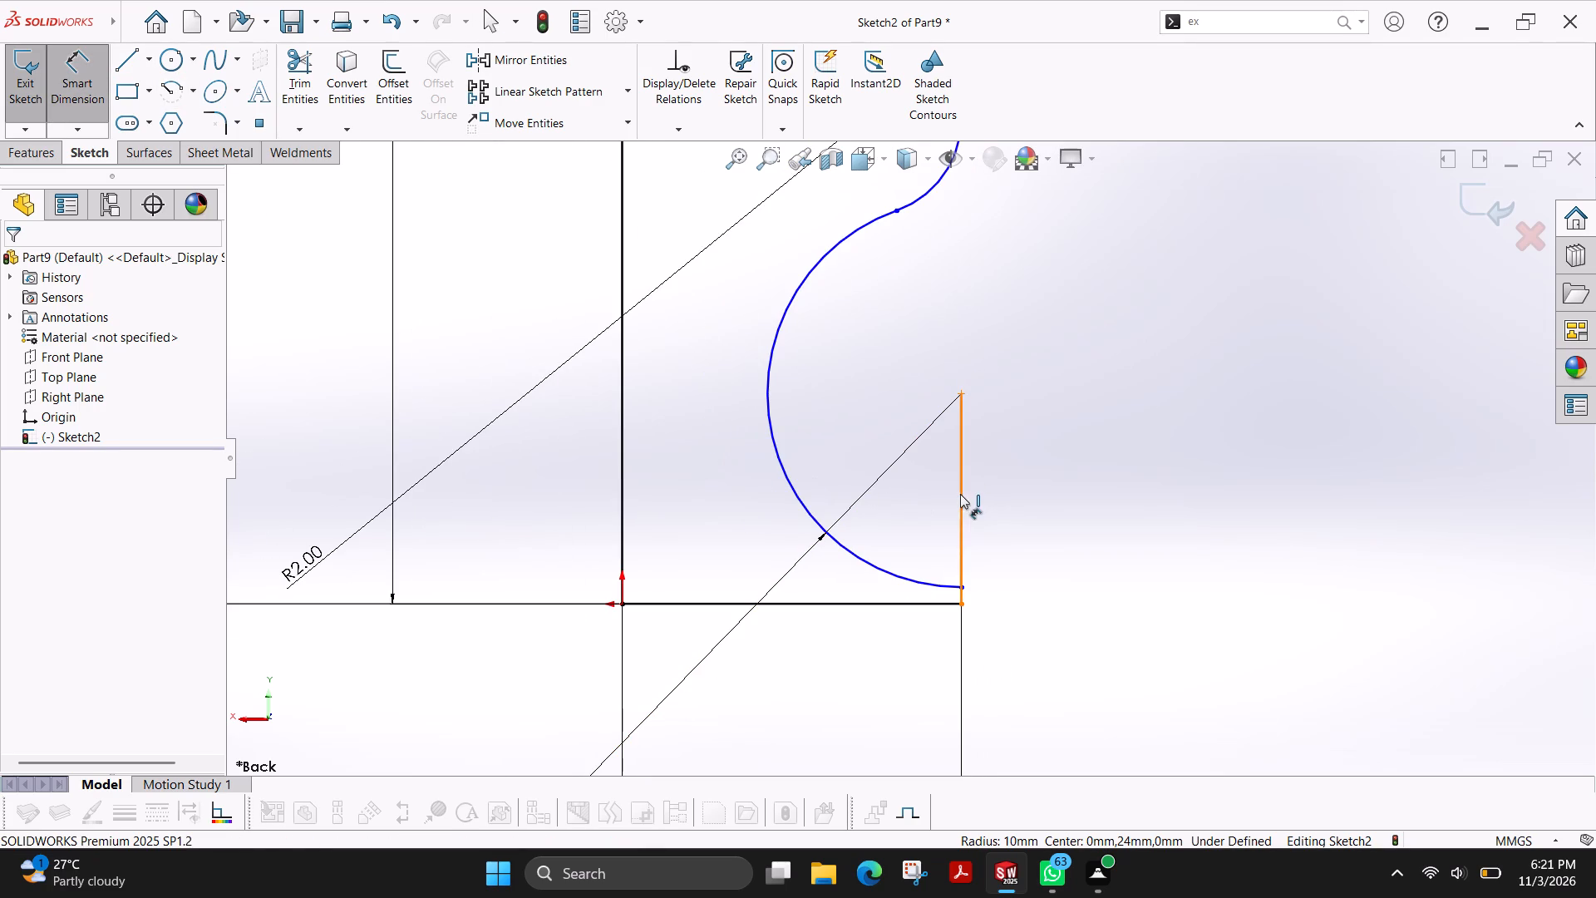
click(960, 494)
click(1107, 498)
key(6)
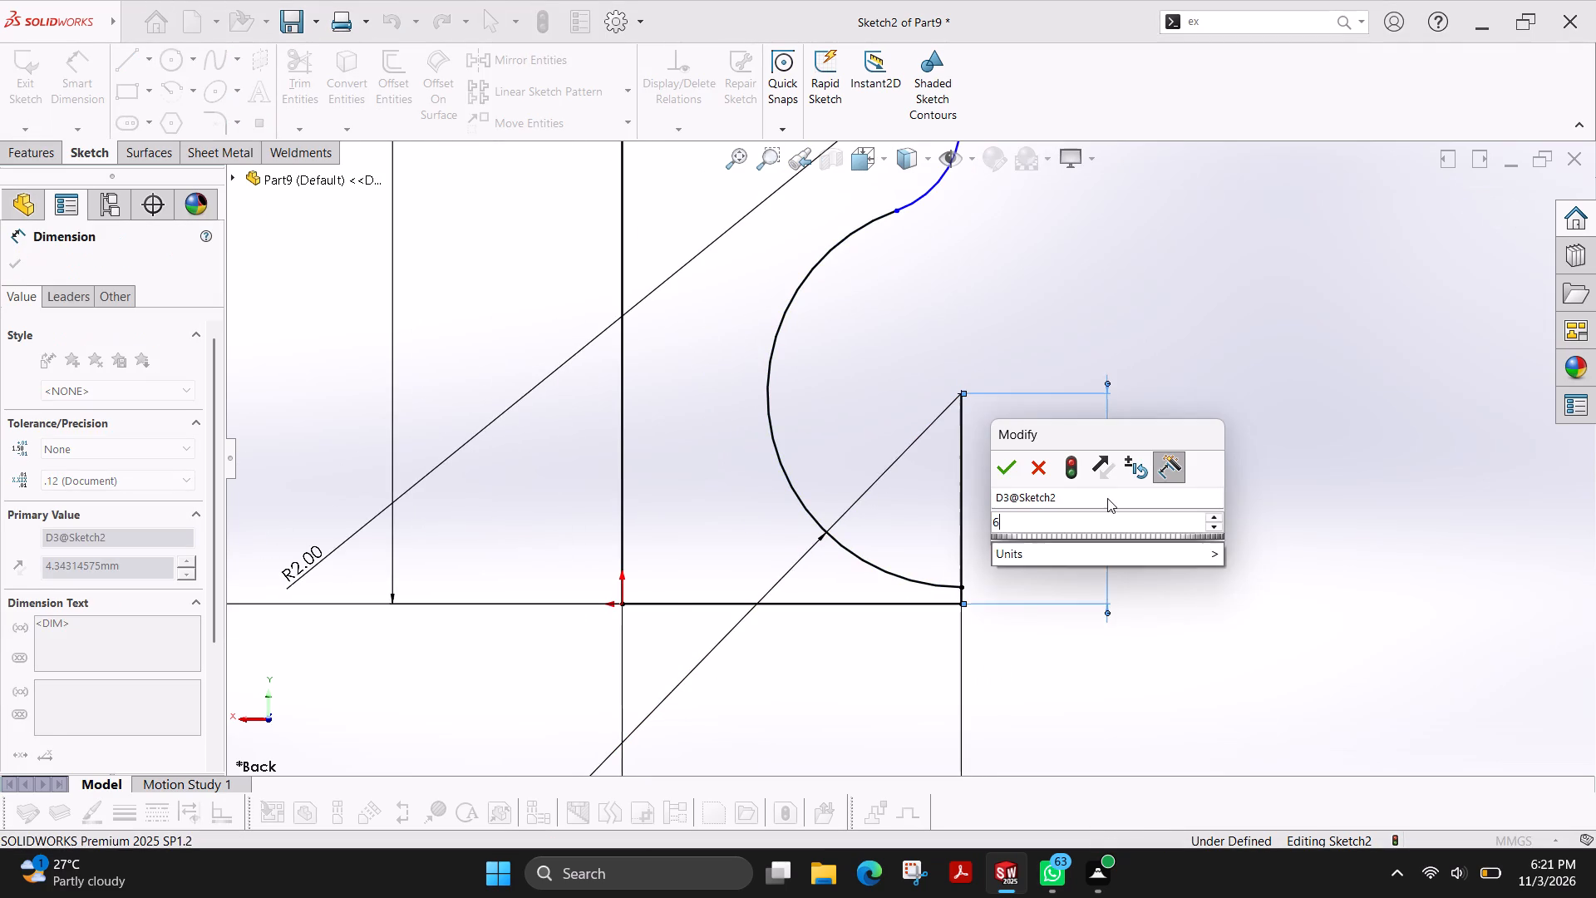
key(Return)
Examine the full profile and its dimensions, from the large upper arc down to the short vertical line.
scroll(1076, 470, up, 4)
scroll(918, 318, up, 3)
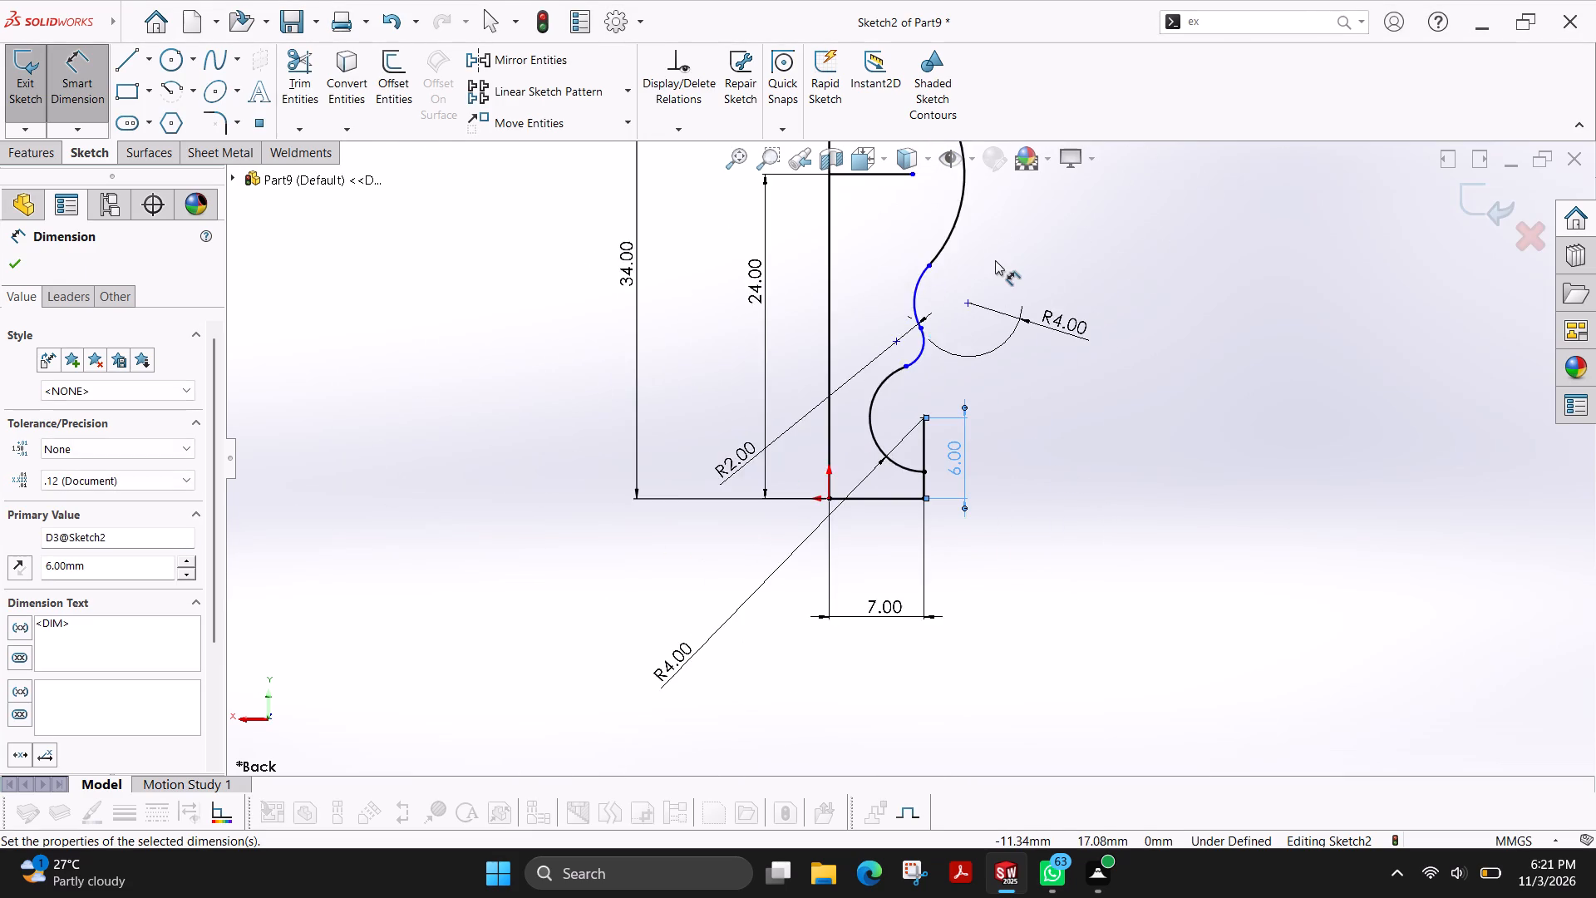
scroll(995, 260, up, 3)
scroll(980, 266, down, 2)
scroll(860, 560, up, 3)
scroll(922, 522, down, 2)
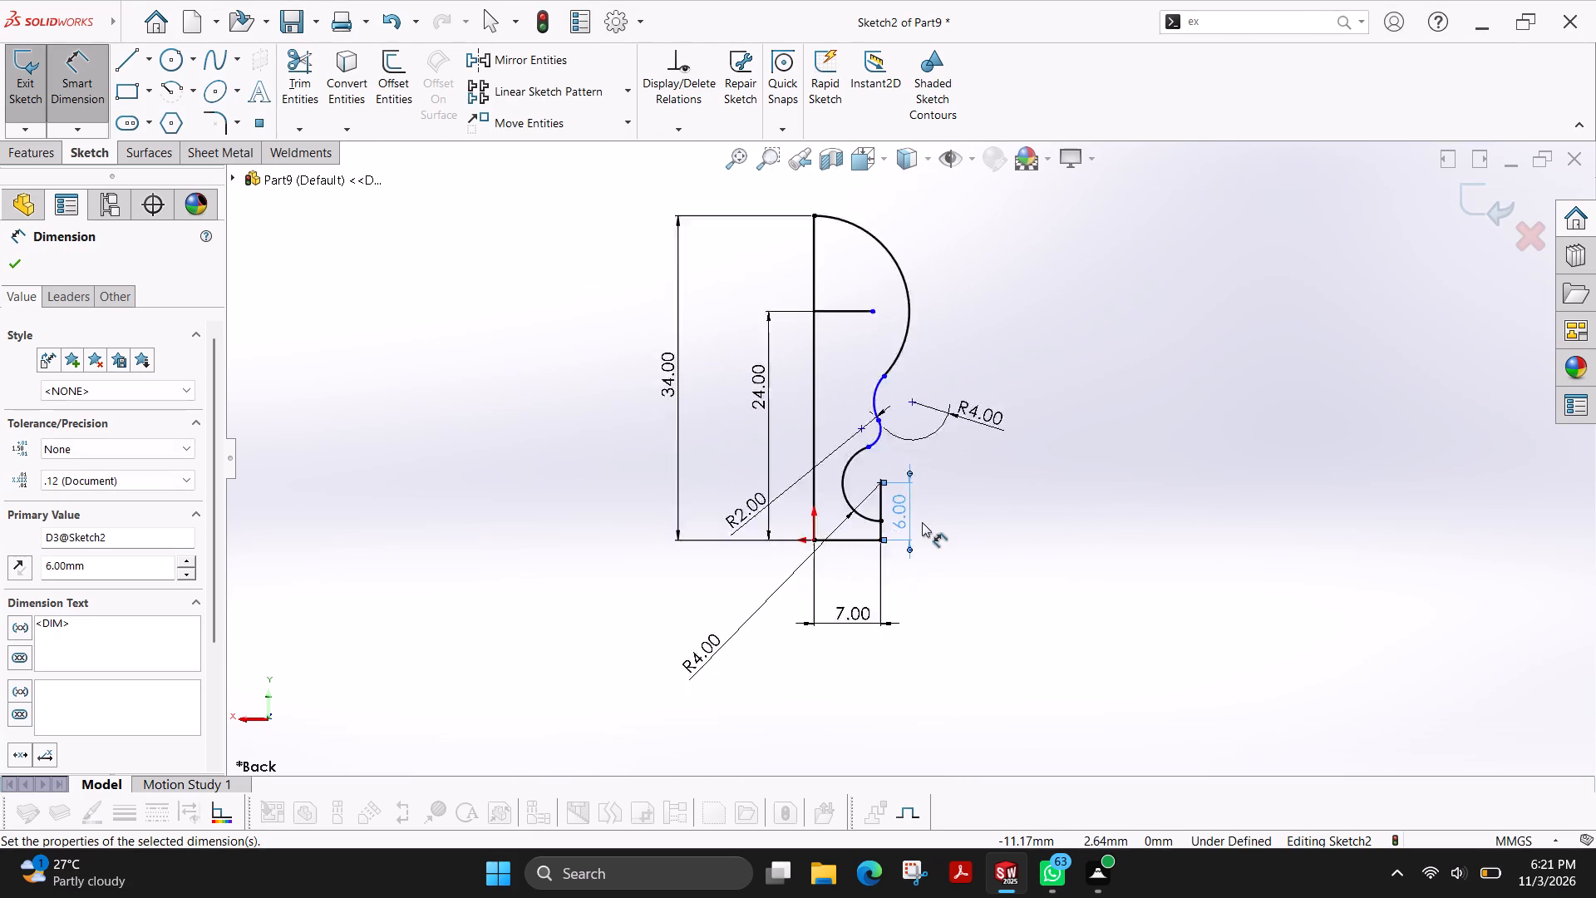
scroll(922, 522, down, 3)
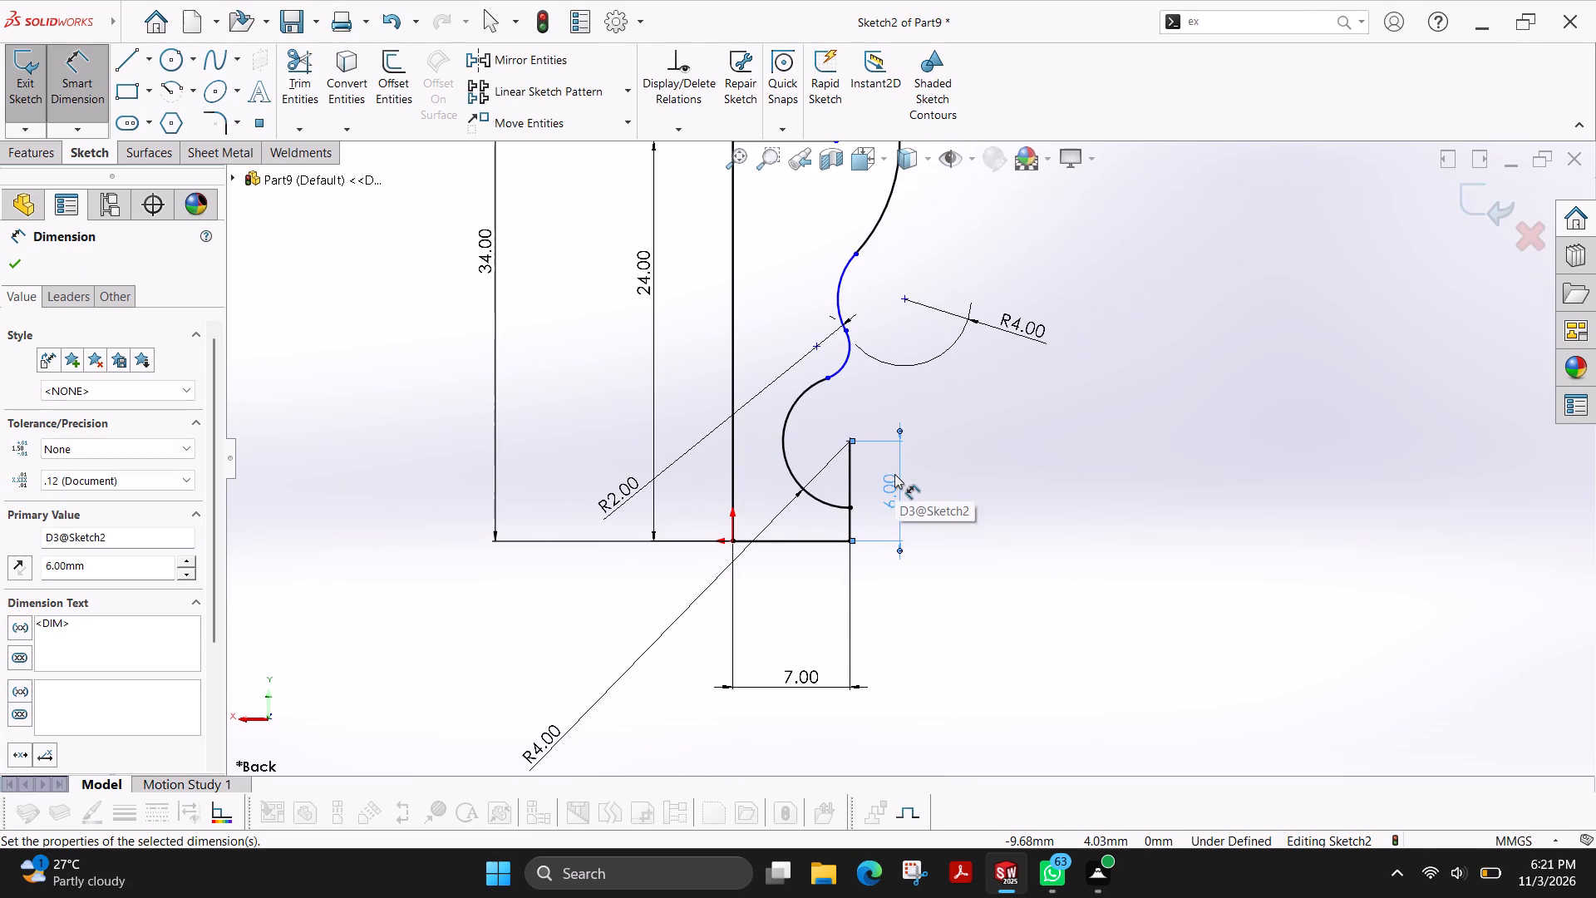
scroll(855, 353, up, 3)
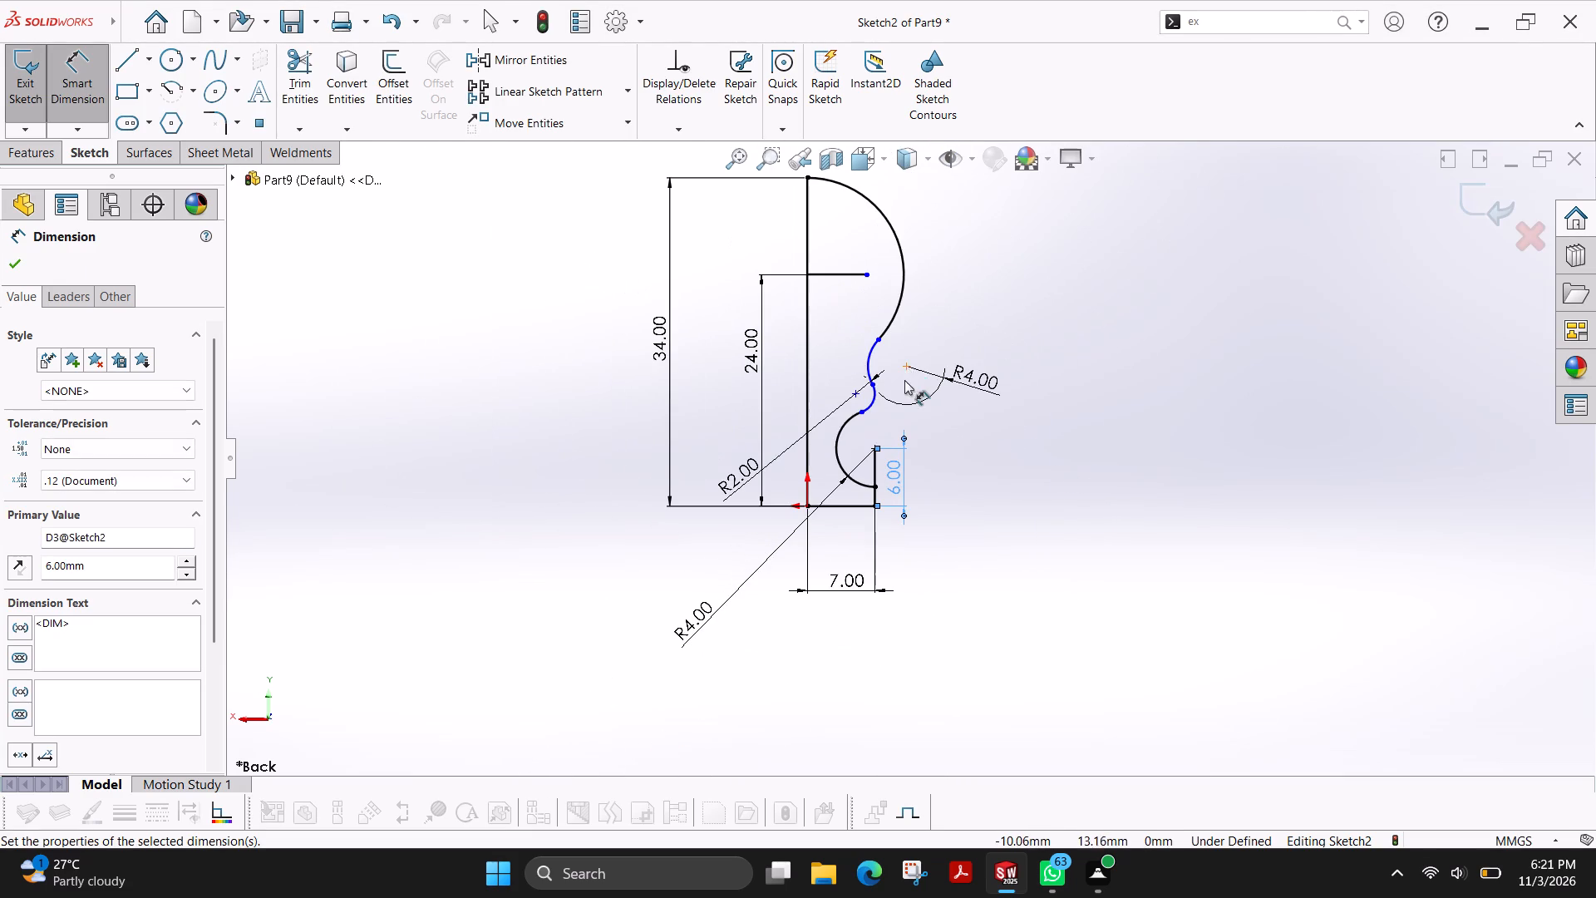
scroll(919, 273, down, 1)
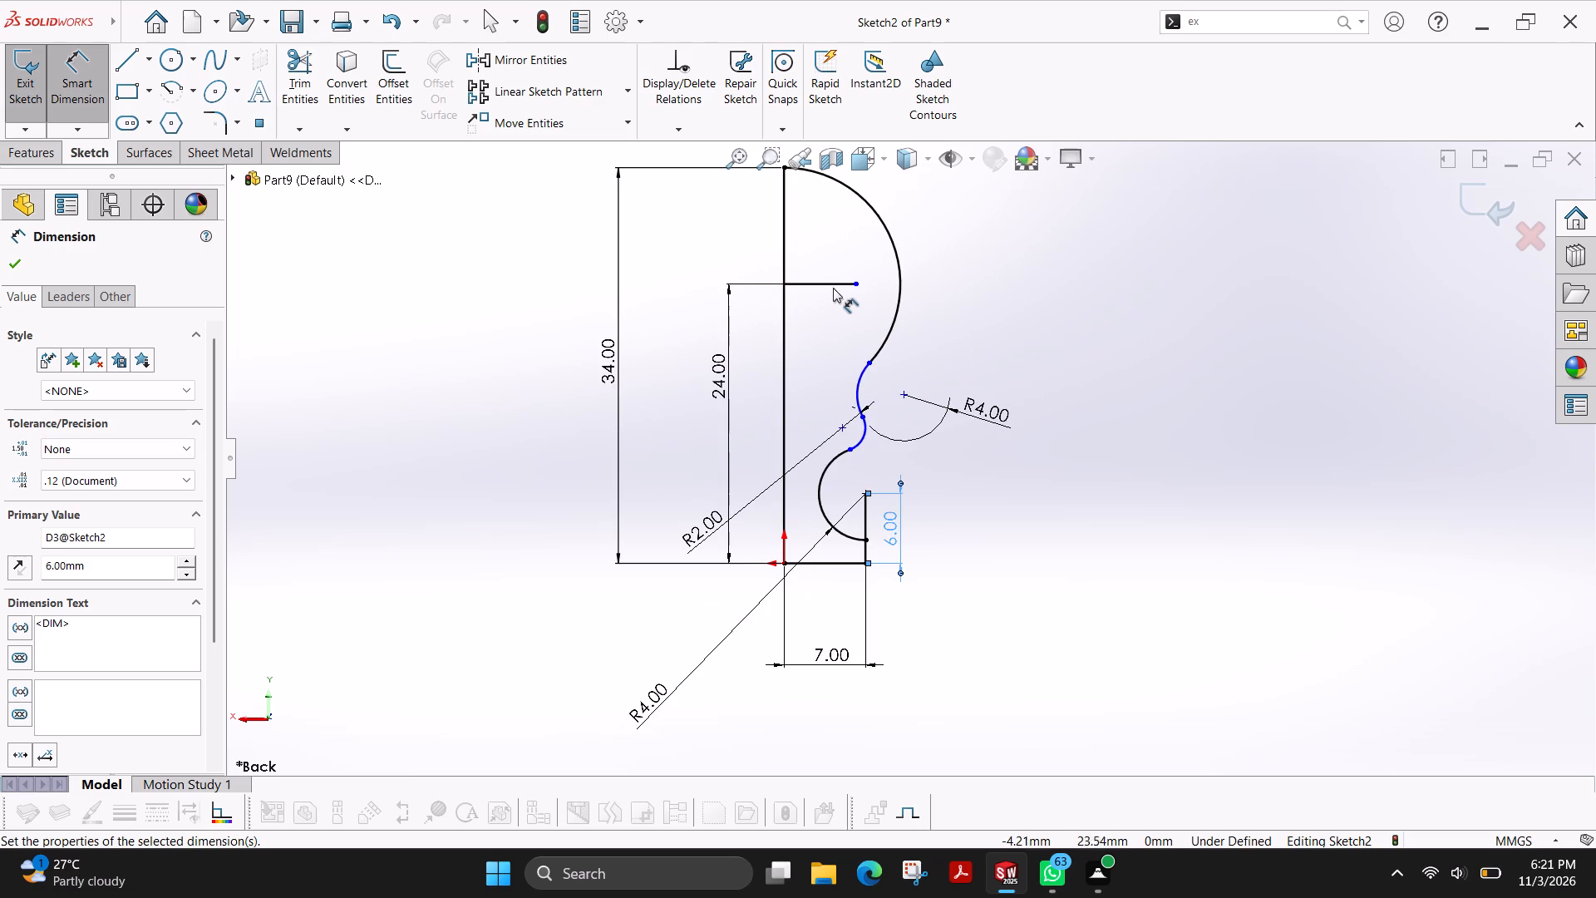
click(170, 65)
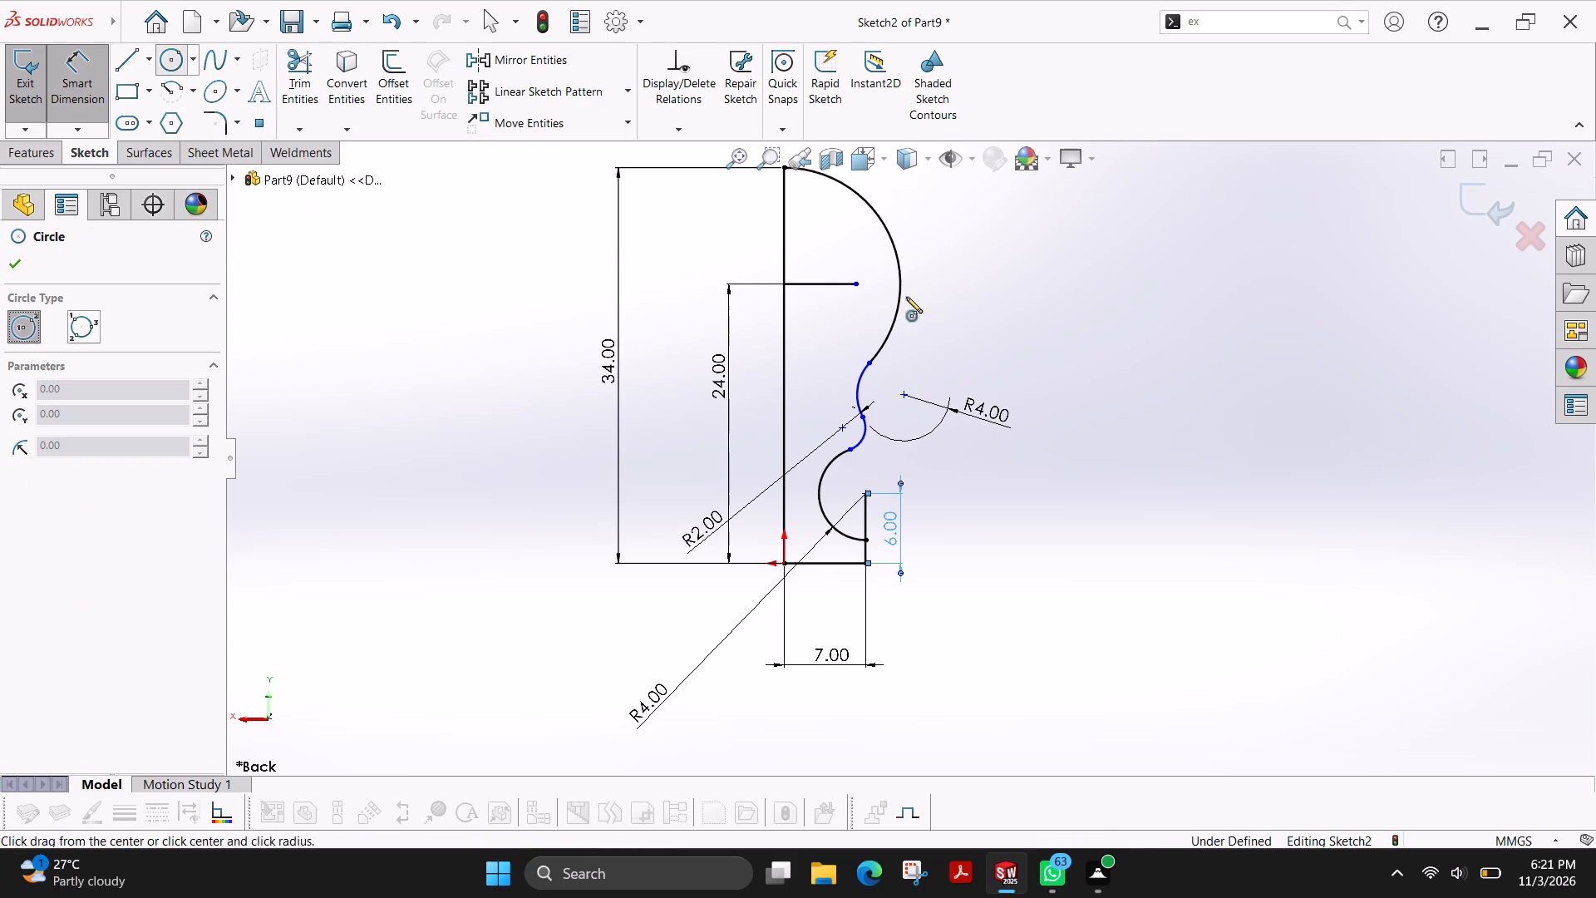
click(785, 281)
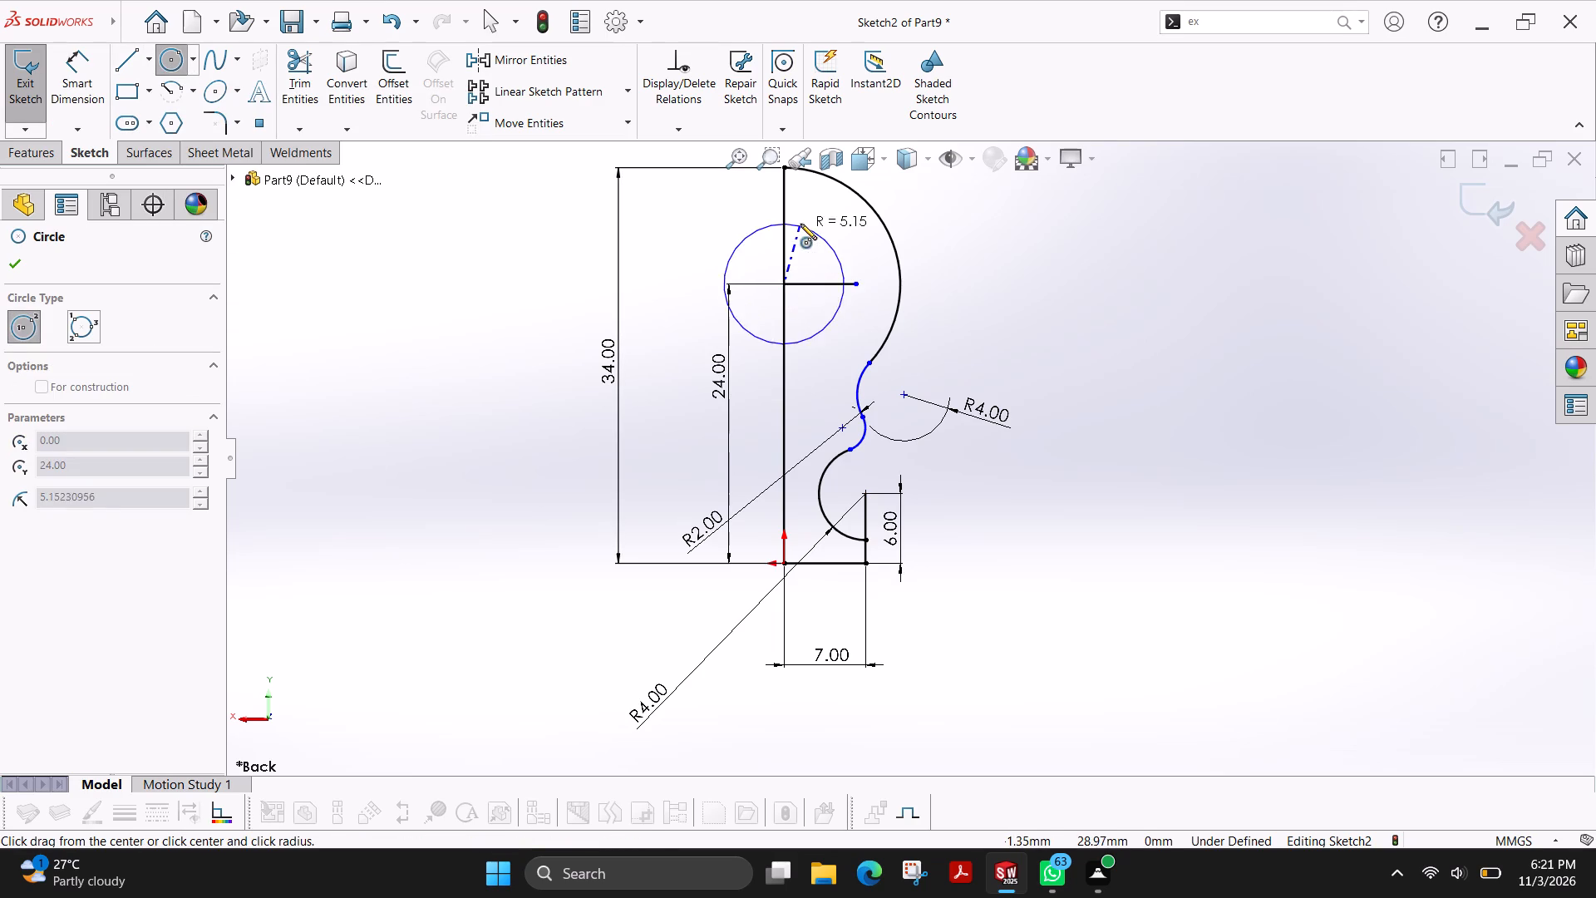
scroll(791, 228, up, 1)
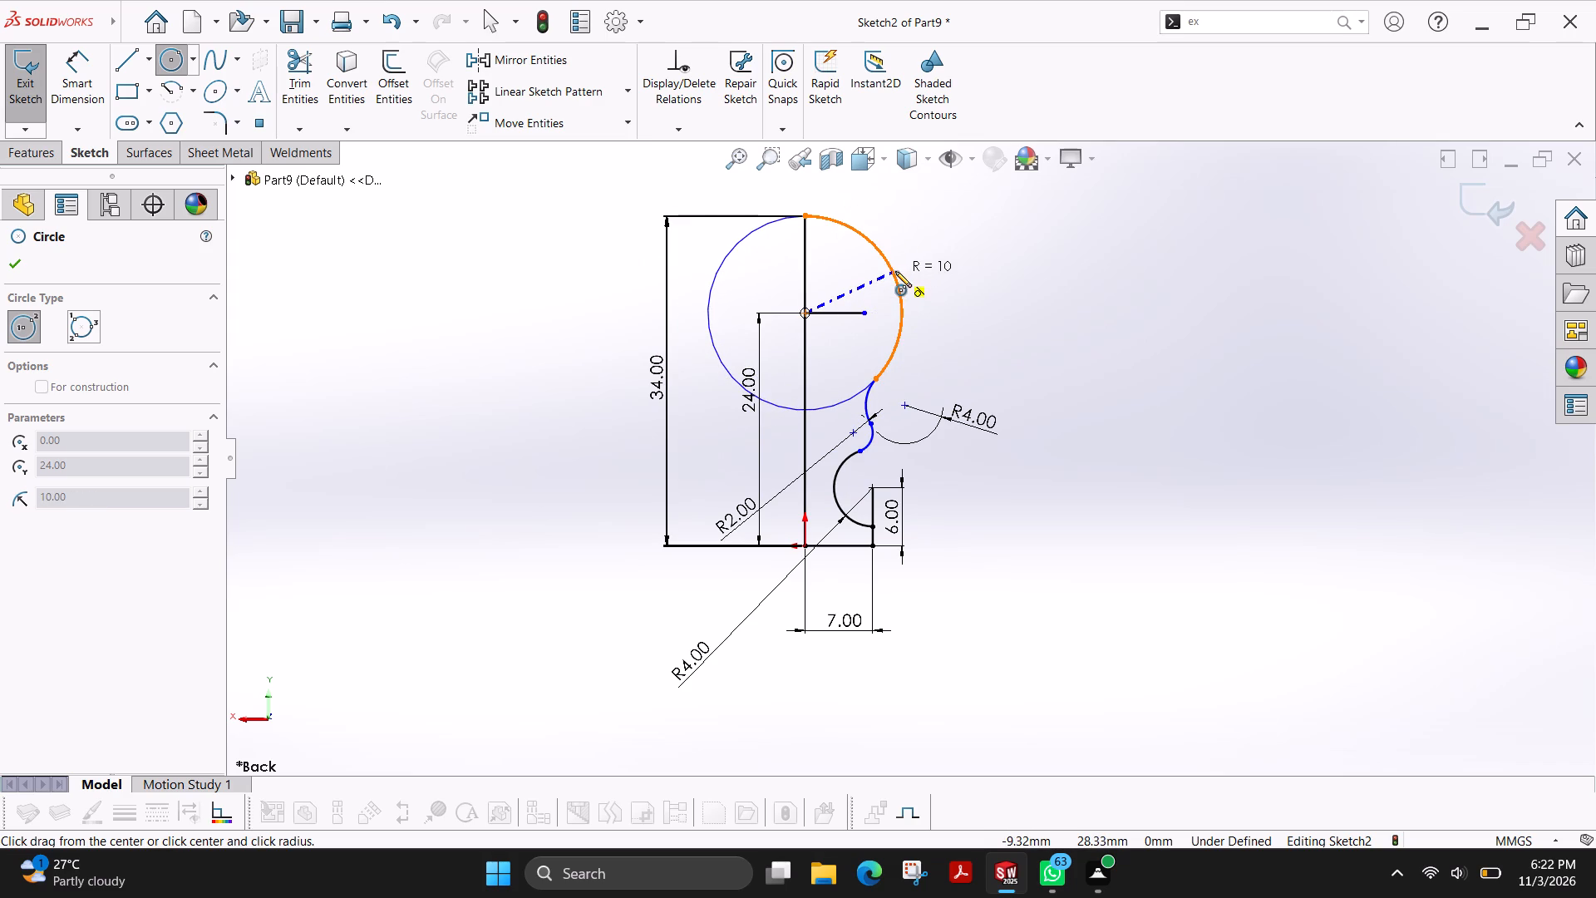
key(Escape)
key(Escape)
Power-trim the part of the short vertical line above the lower 4 mm arc's end point.
scroll(914, 442, down, 1)
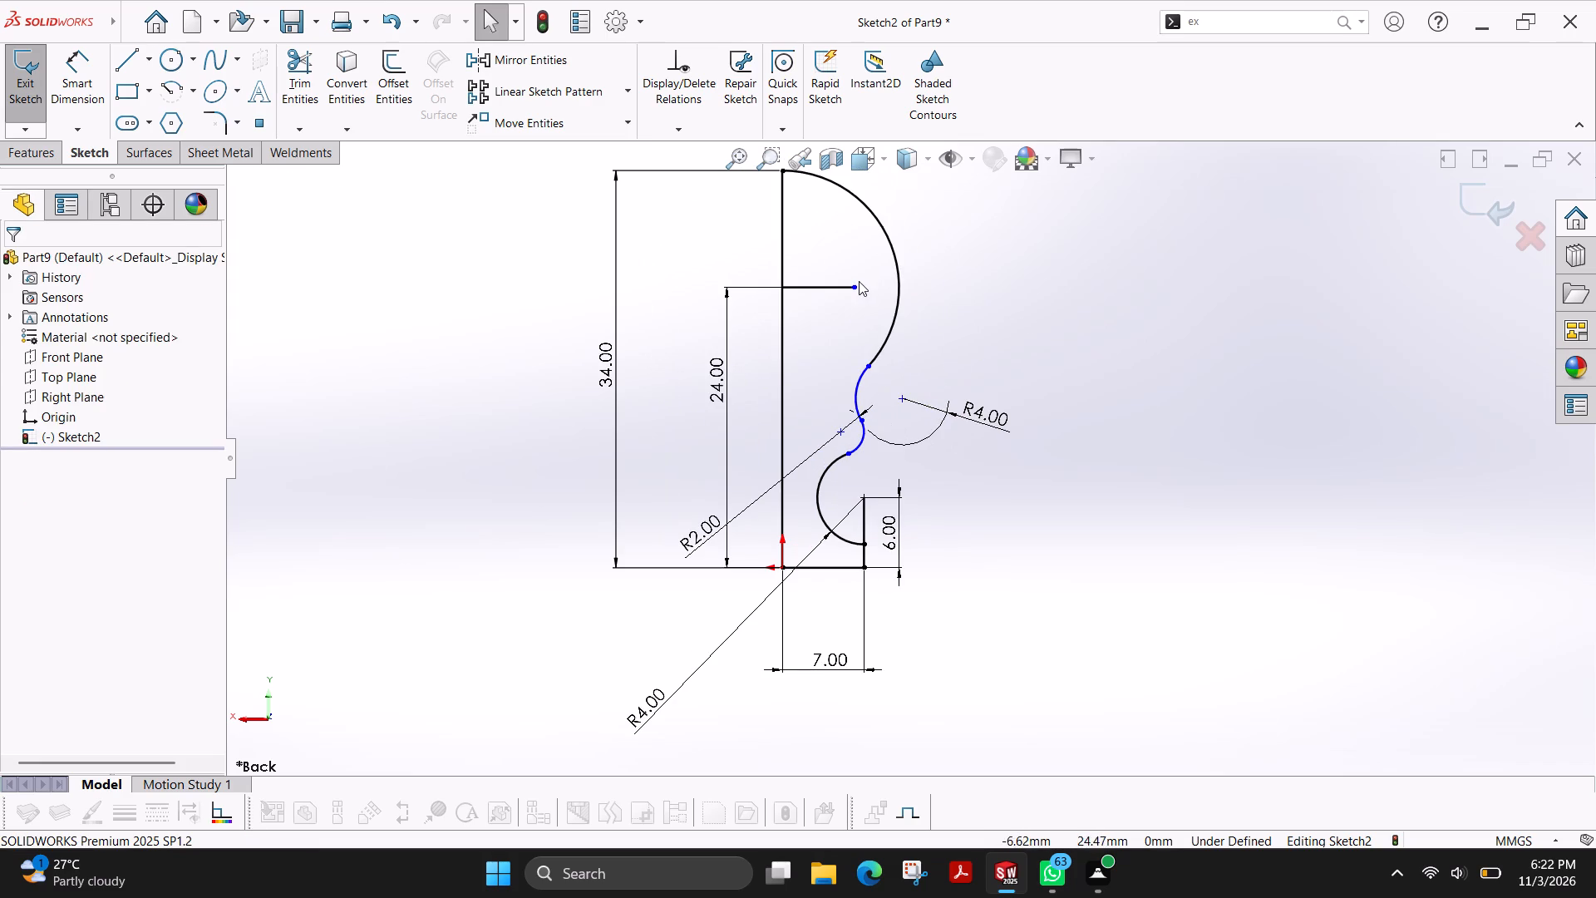
scroll(920, 490, down, 1)
scroll(849, 557, down, 1)
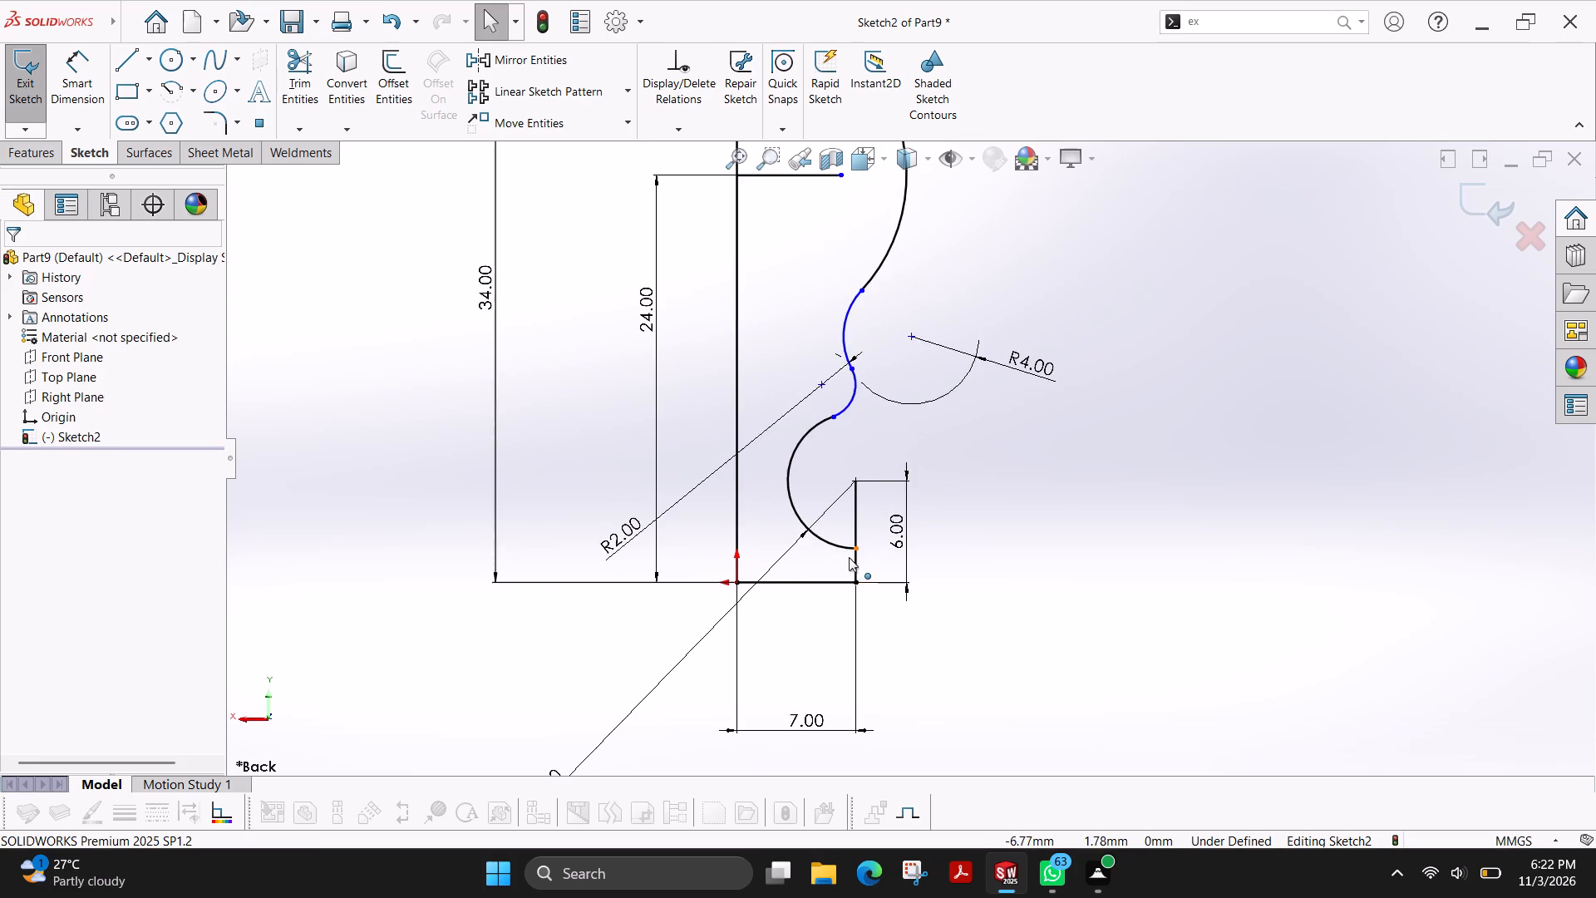
scroll(840, 525, up, 2)
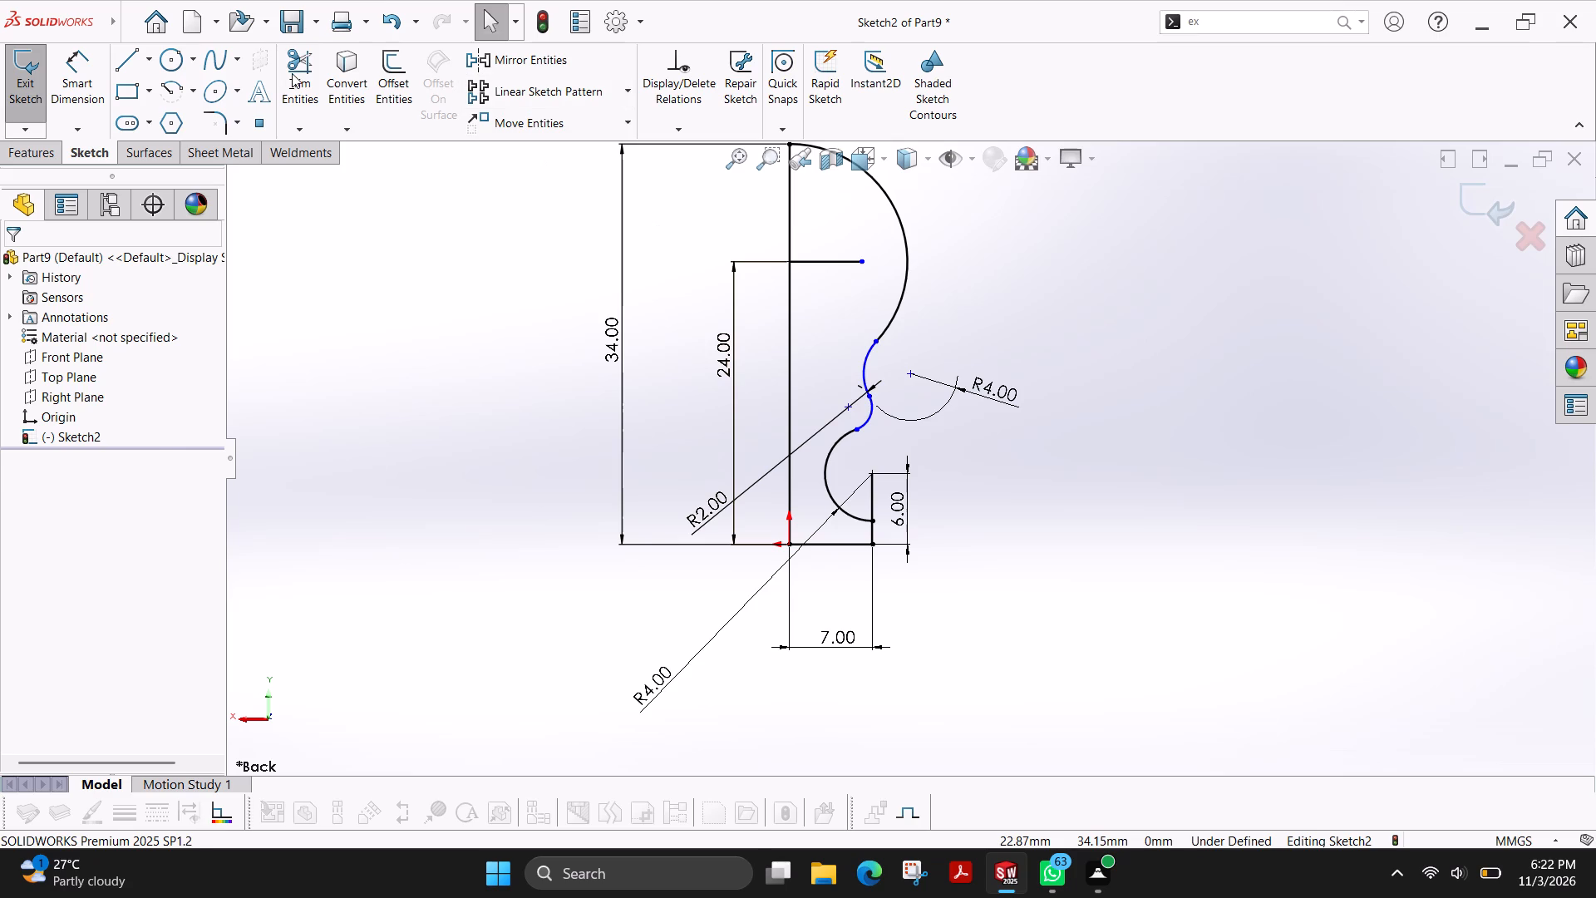
click(292, 73)
drag(860, 490, 882, 506)
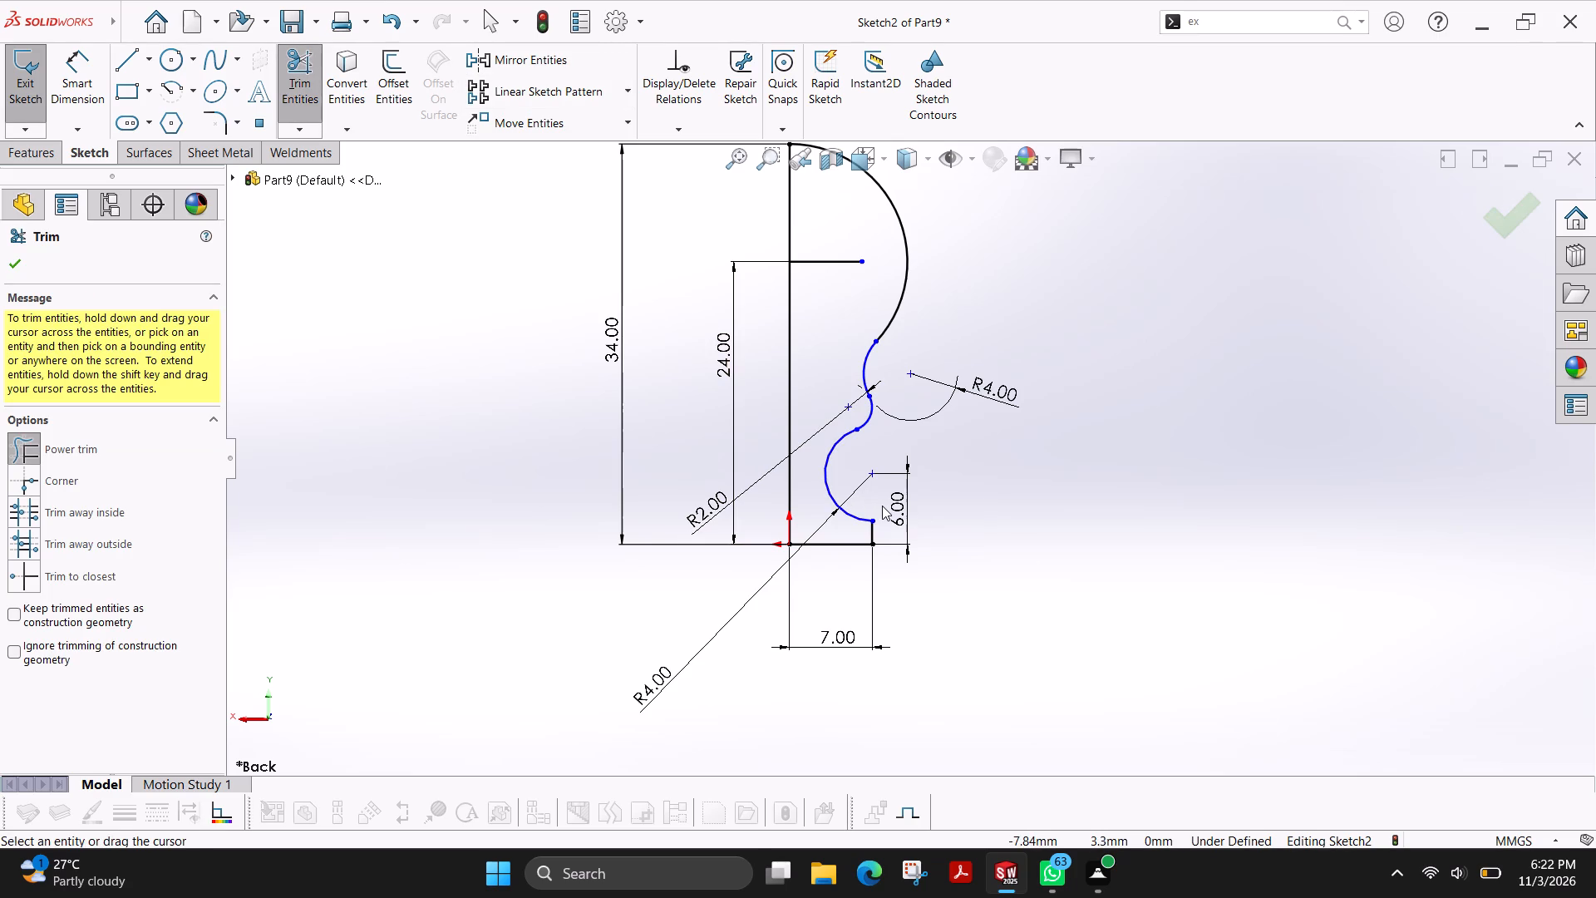
Power-trim the horizontal line at 24 mm height inside the large upper arc.
scroll(880, 508, down, 1)
scroll(911, 271, up, 2)
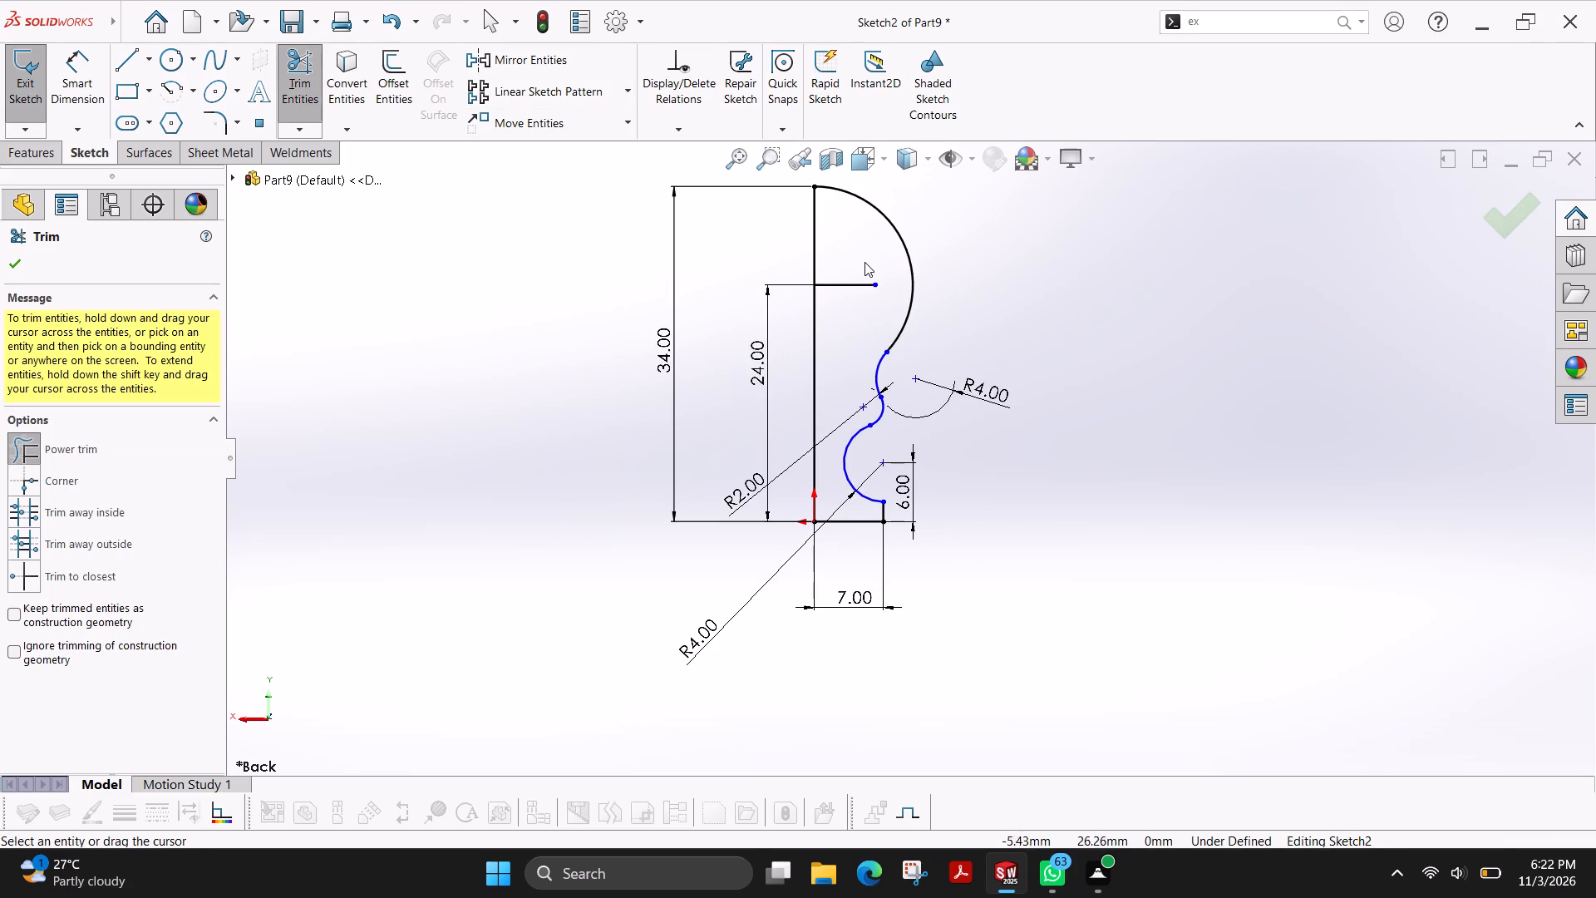
drag(855, 261, 841, 331)
scroll(936, 411, up, 2)
scroll(936, 411, down, 3)
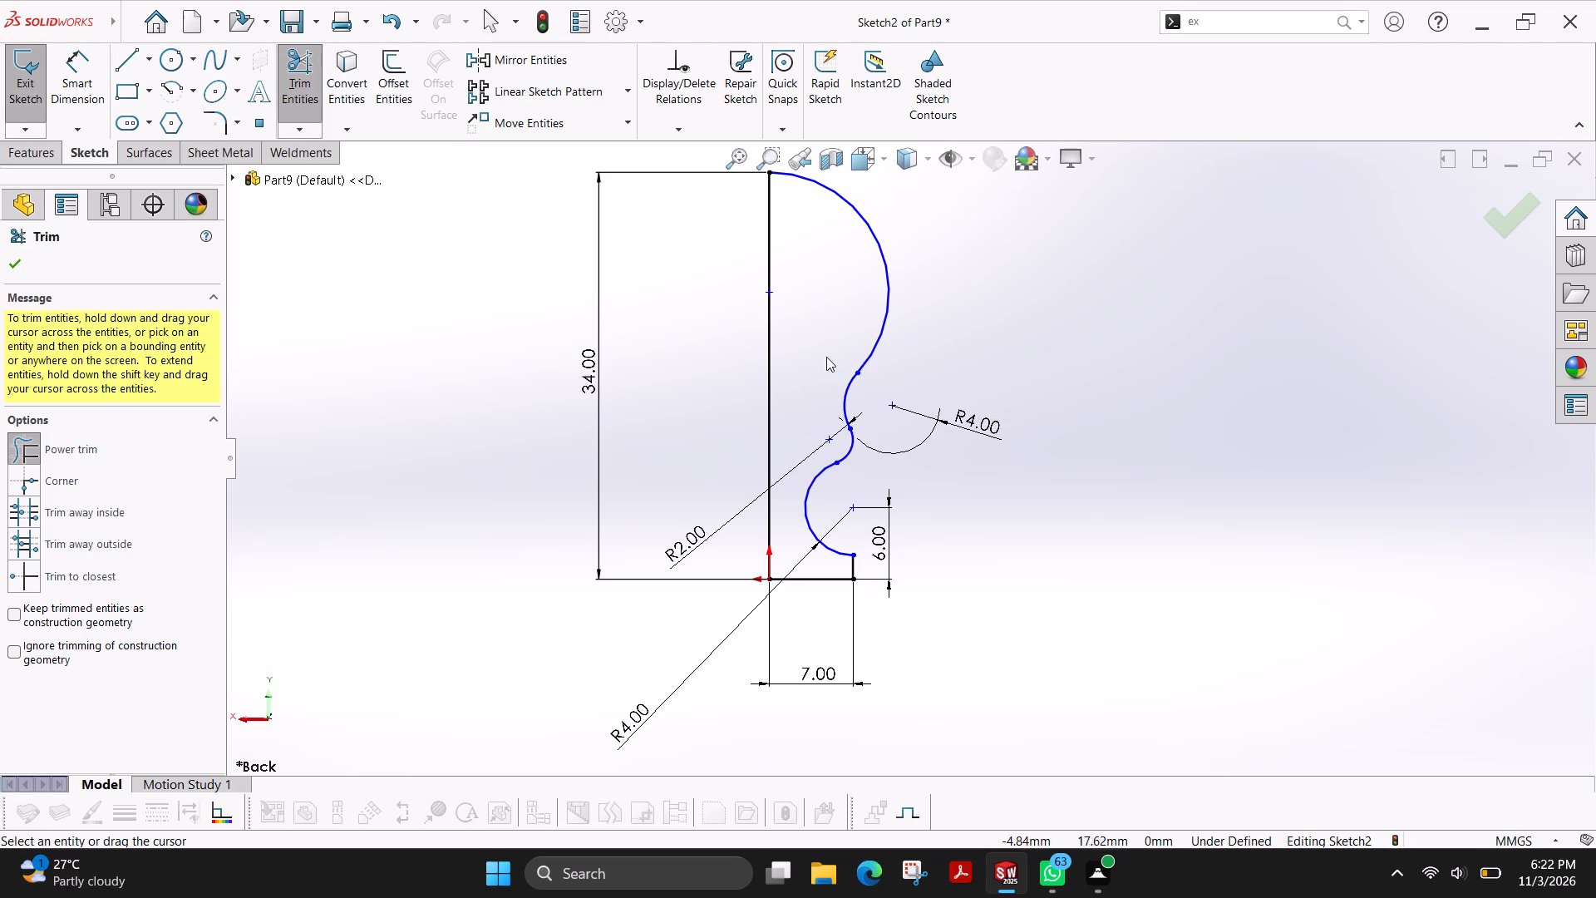
Examine the trimmed profile along its arc junctions and down to the base for gaps or leftover segments.
scroll(820, 271, up, 2)
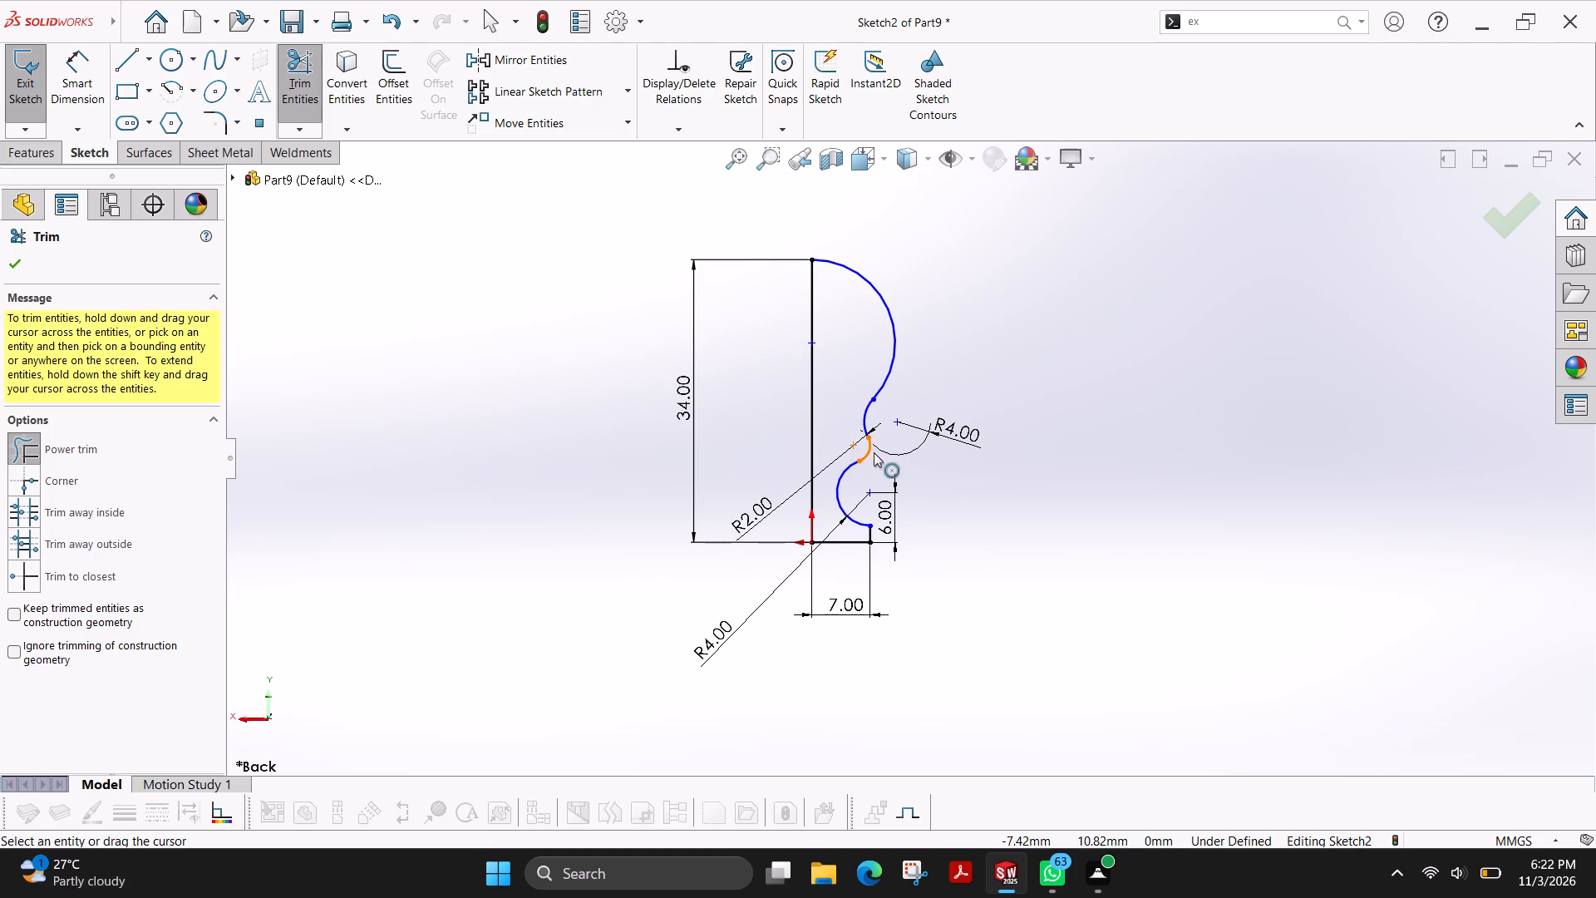
scroll(870, 527, down, 4)
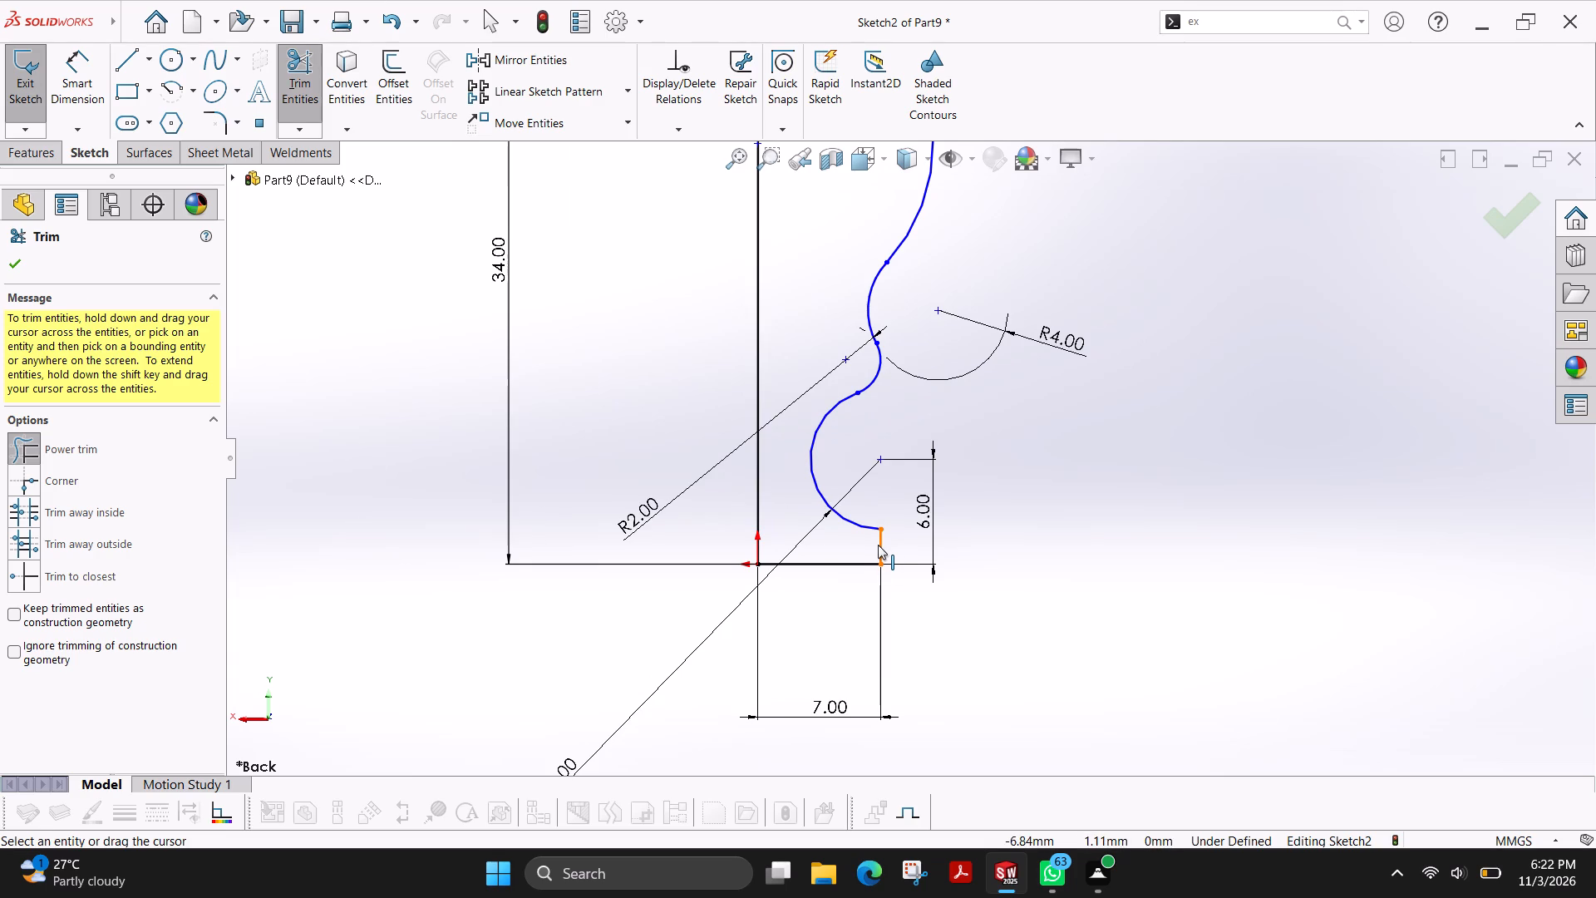
scroll(889, 389, up, 3)
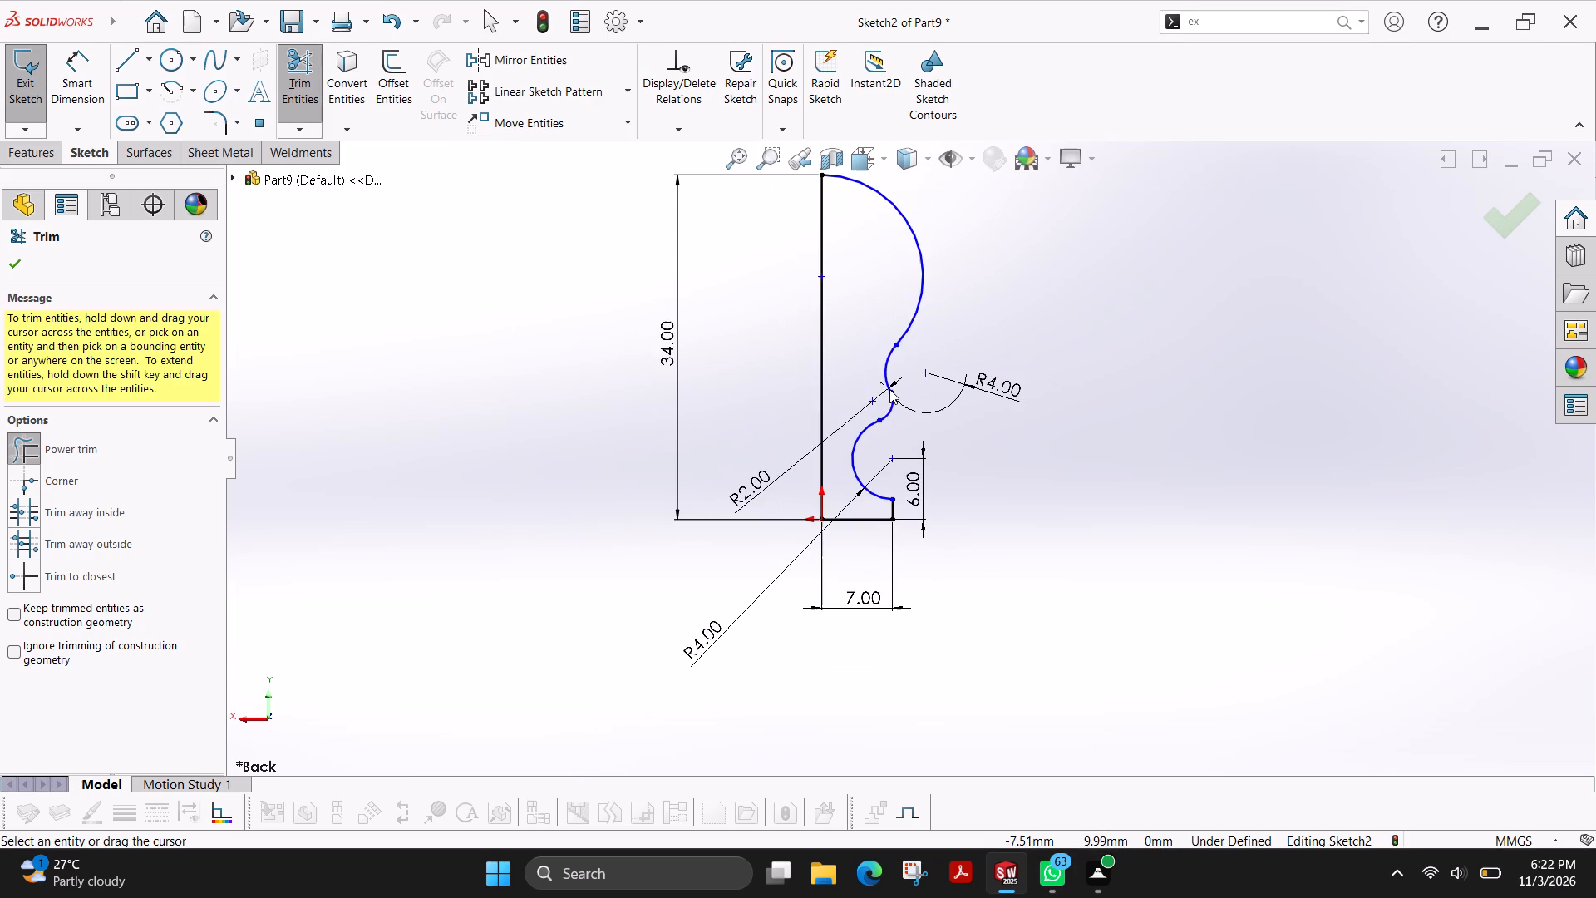
click(130, 64)
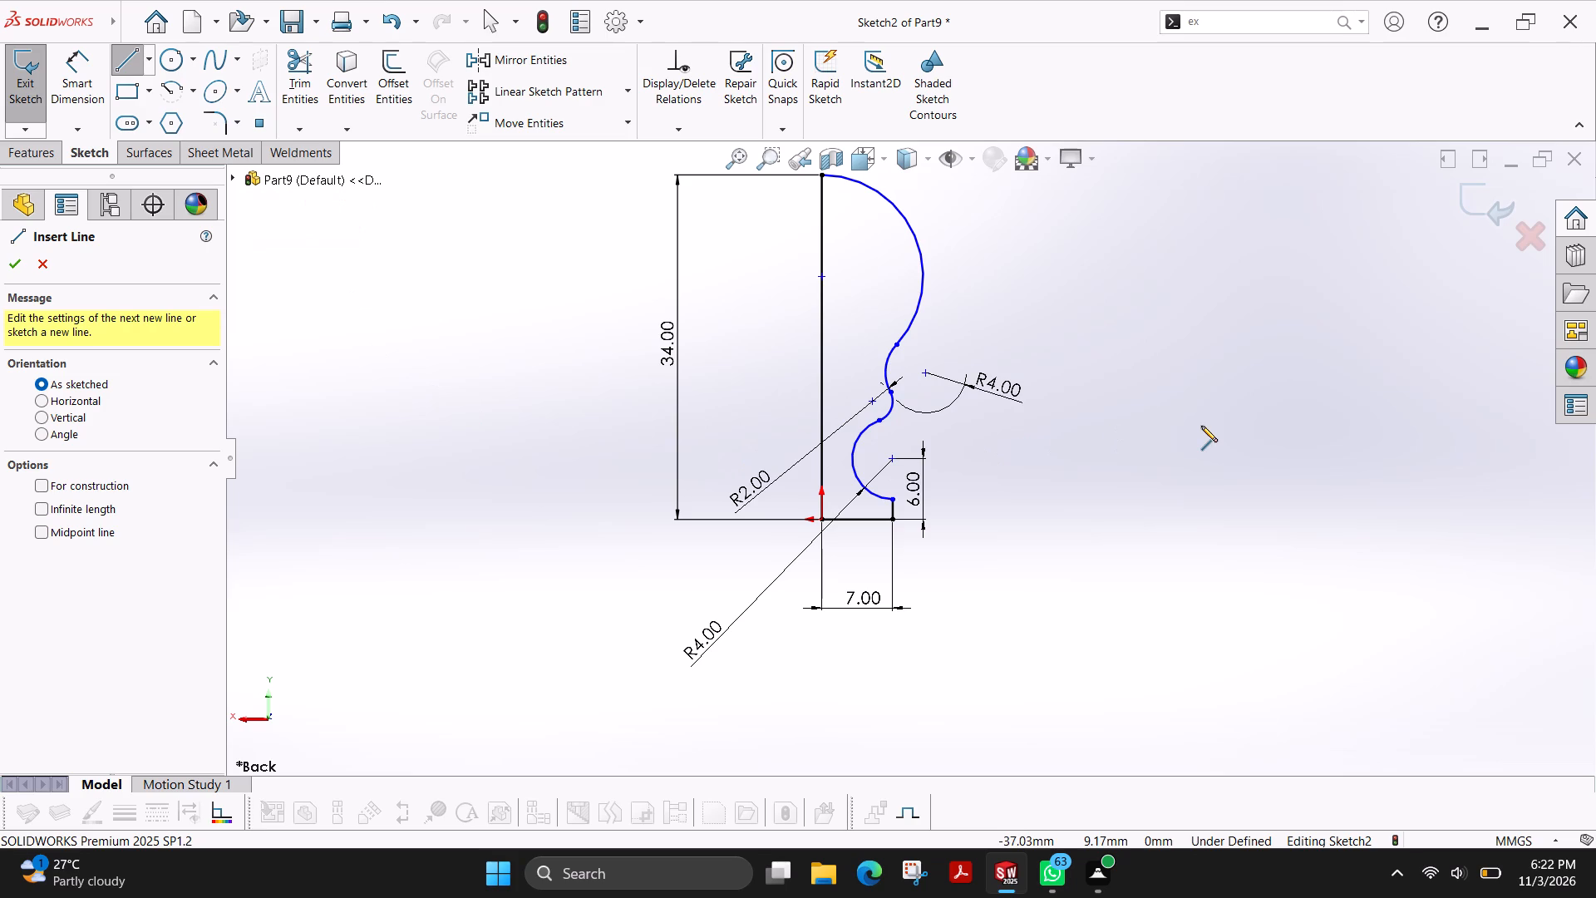
key(Escape)
scroll(894, 473, down, 3)
scroll(884, 458, up, 3)
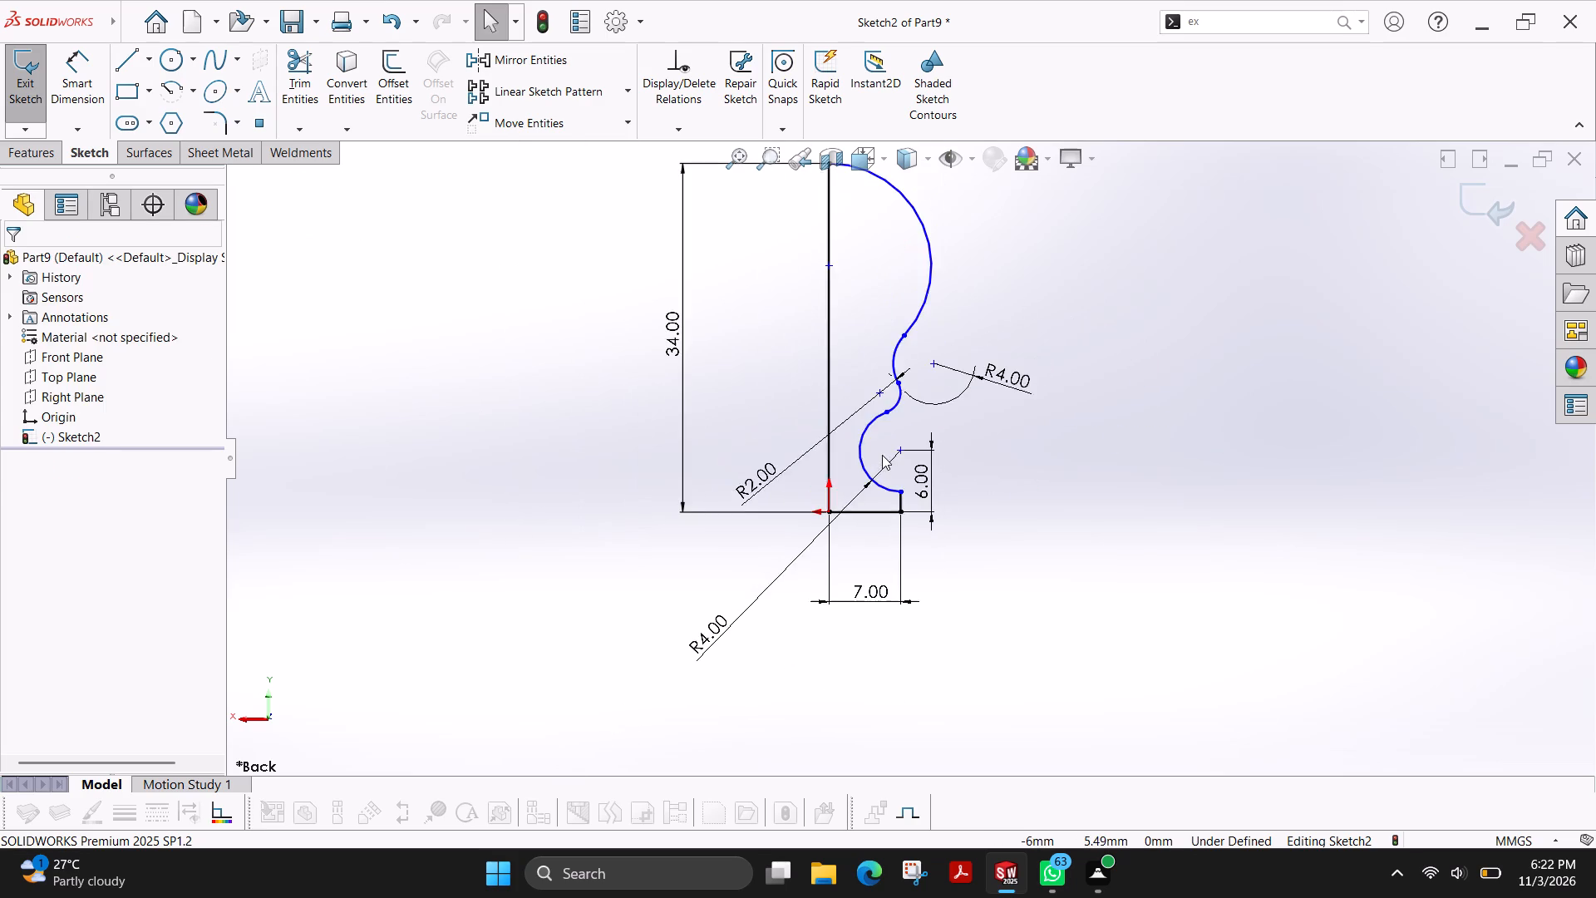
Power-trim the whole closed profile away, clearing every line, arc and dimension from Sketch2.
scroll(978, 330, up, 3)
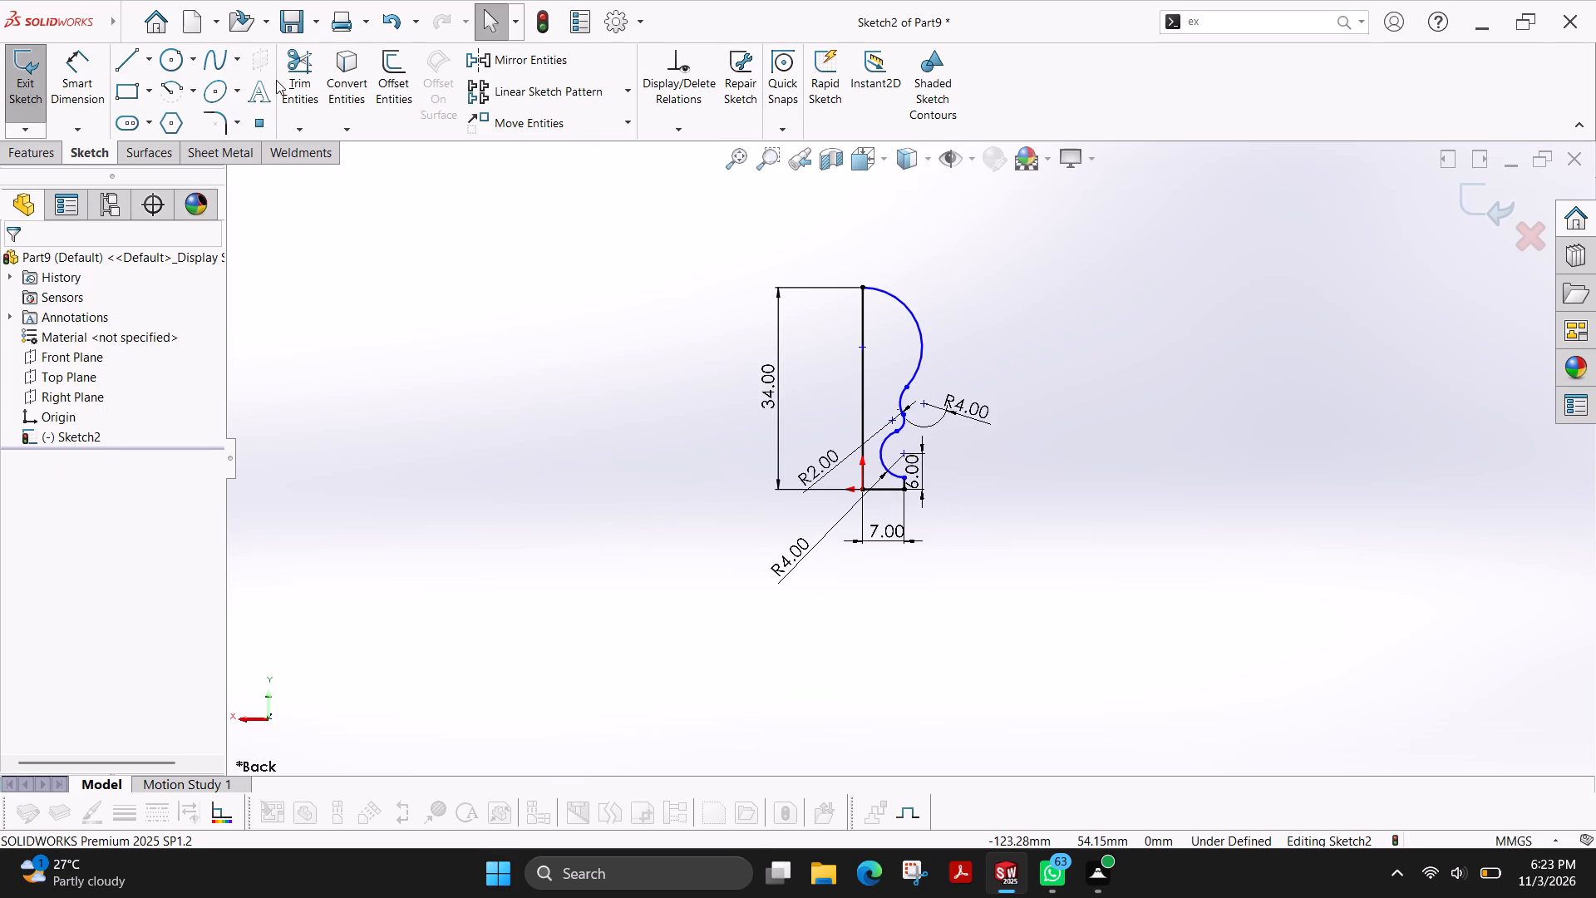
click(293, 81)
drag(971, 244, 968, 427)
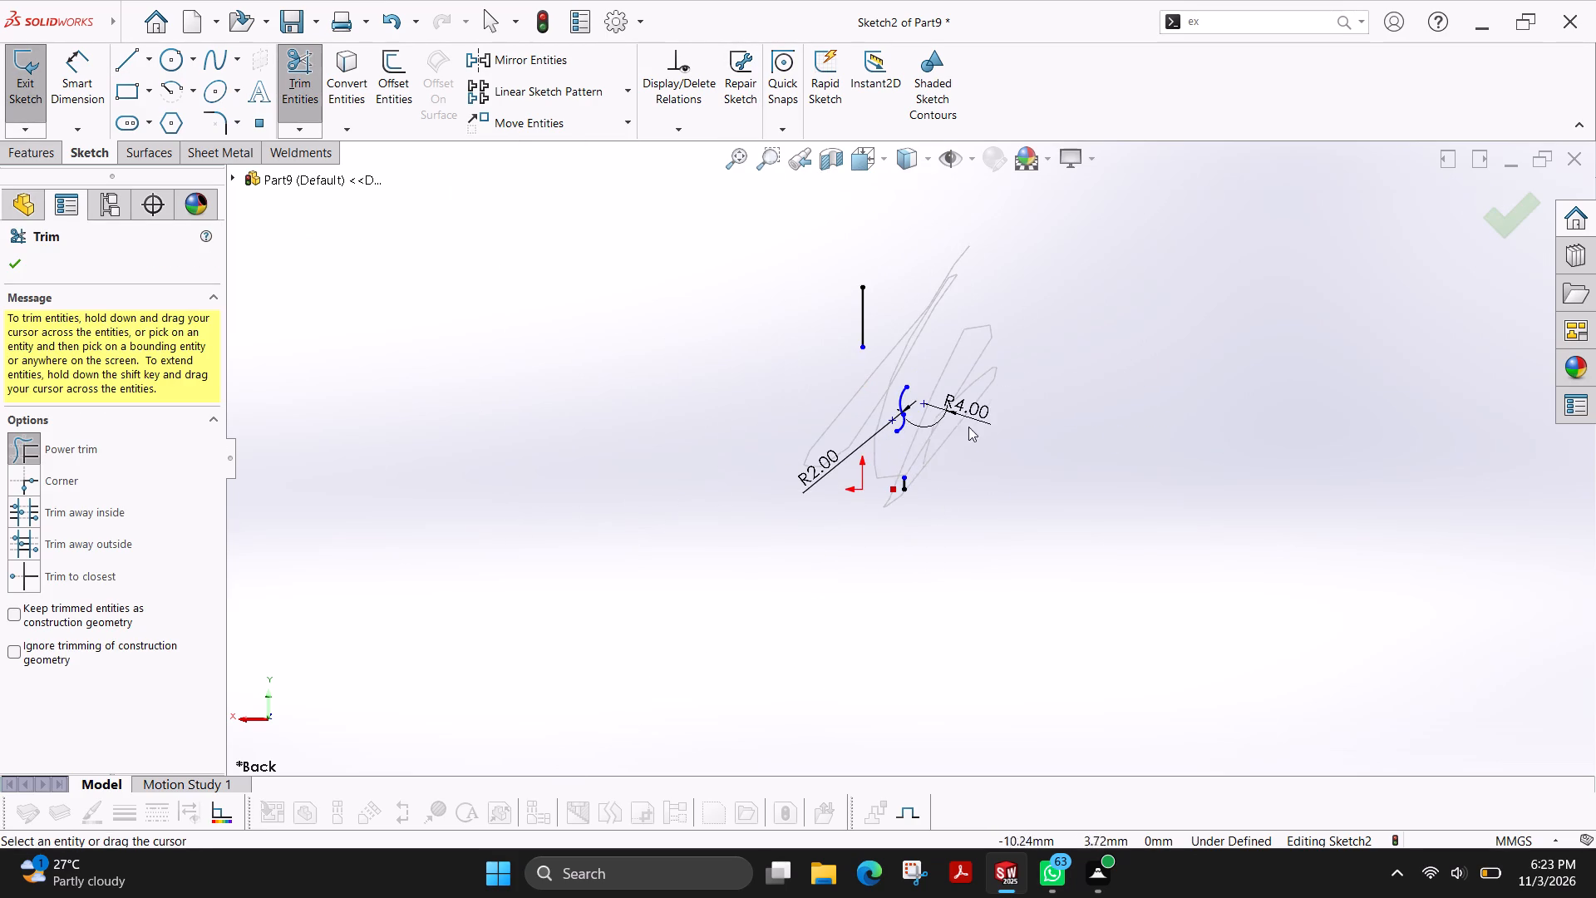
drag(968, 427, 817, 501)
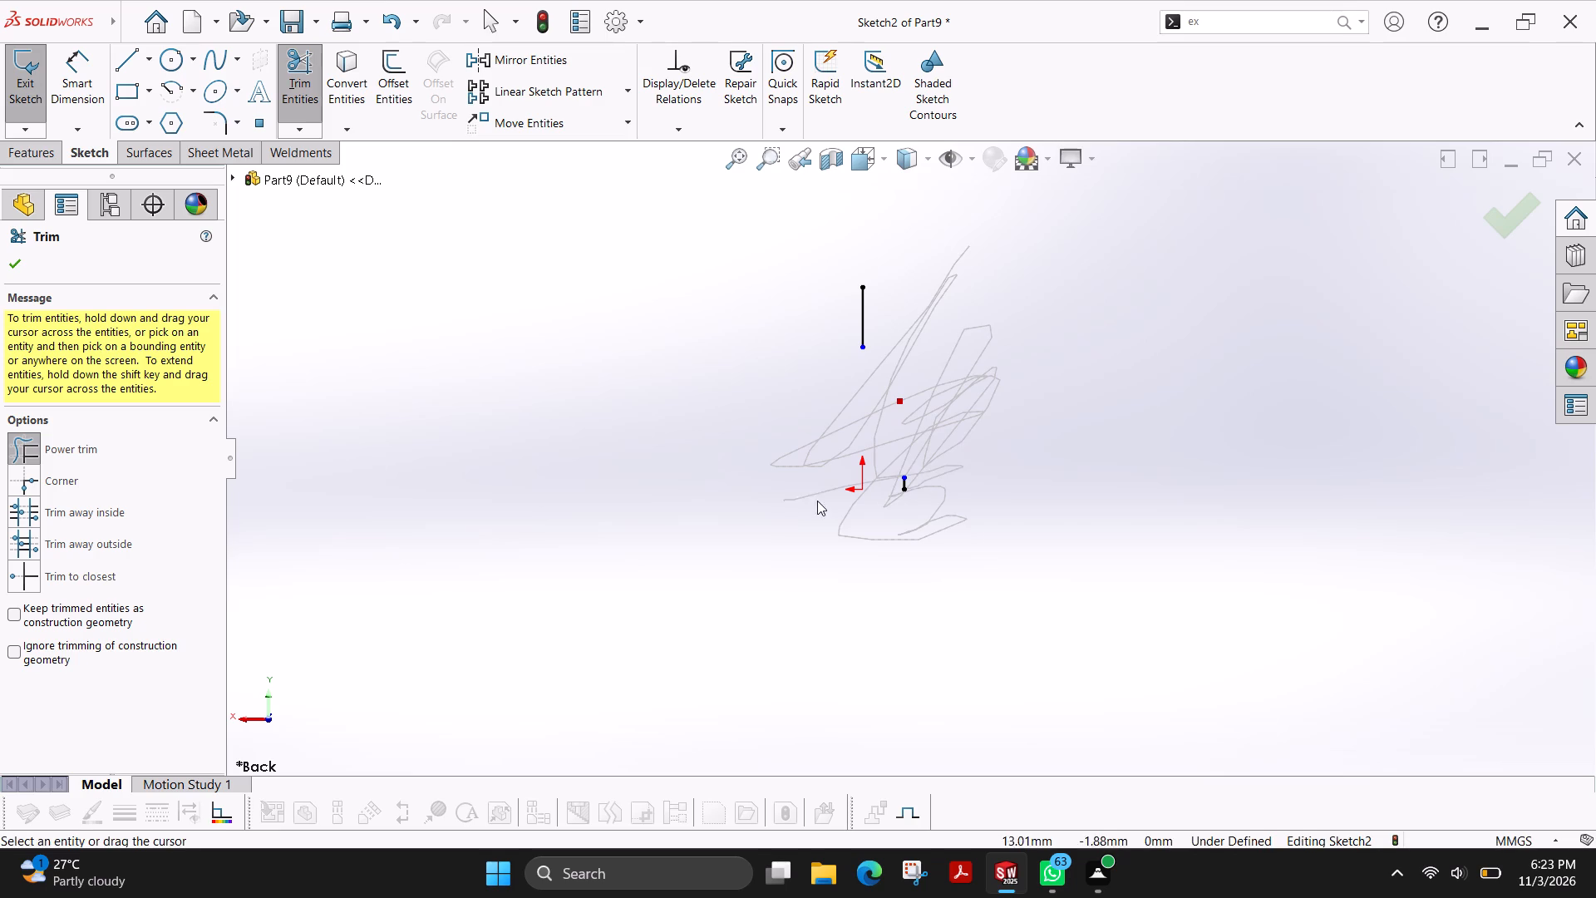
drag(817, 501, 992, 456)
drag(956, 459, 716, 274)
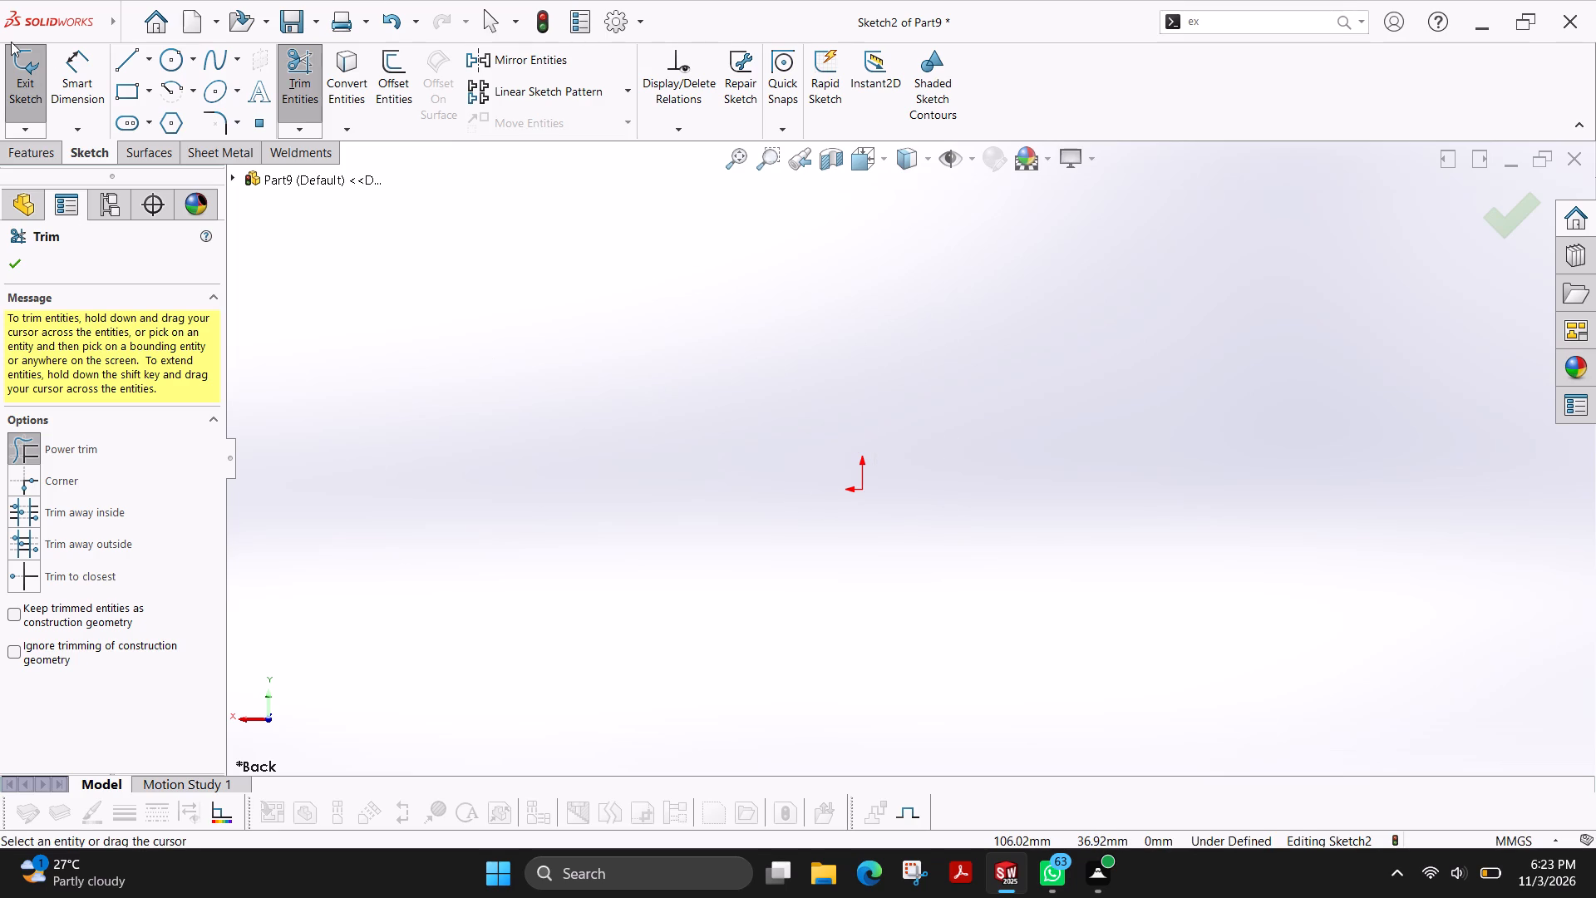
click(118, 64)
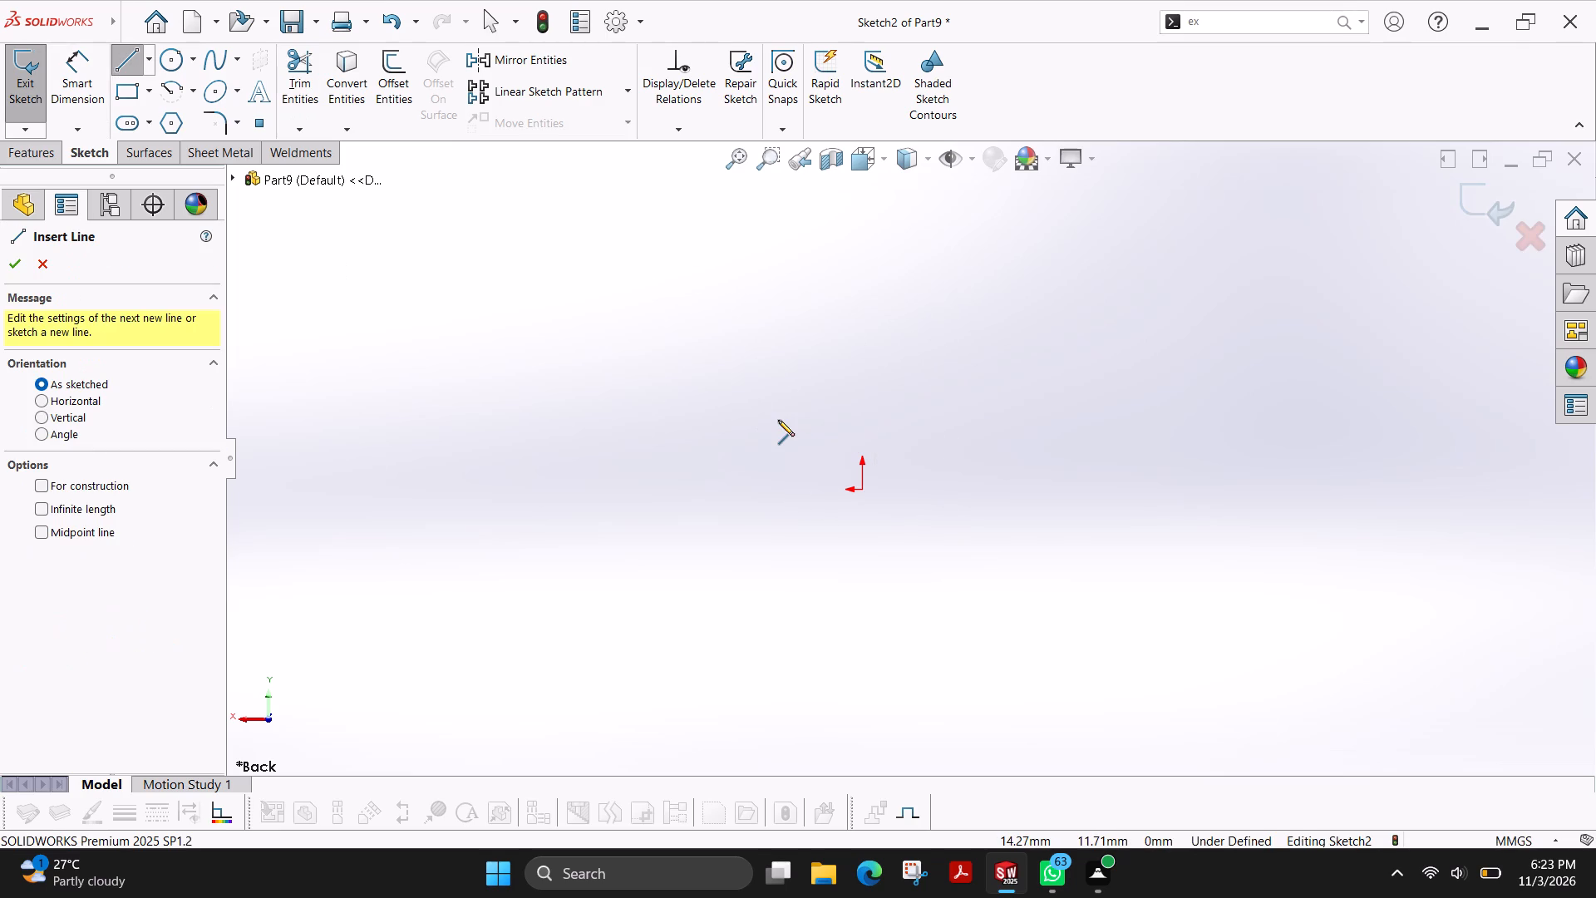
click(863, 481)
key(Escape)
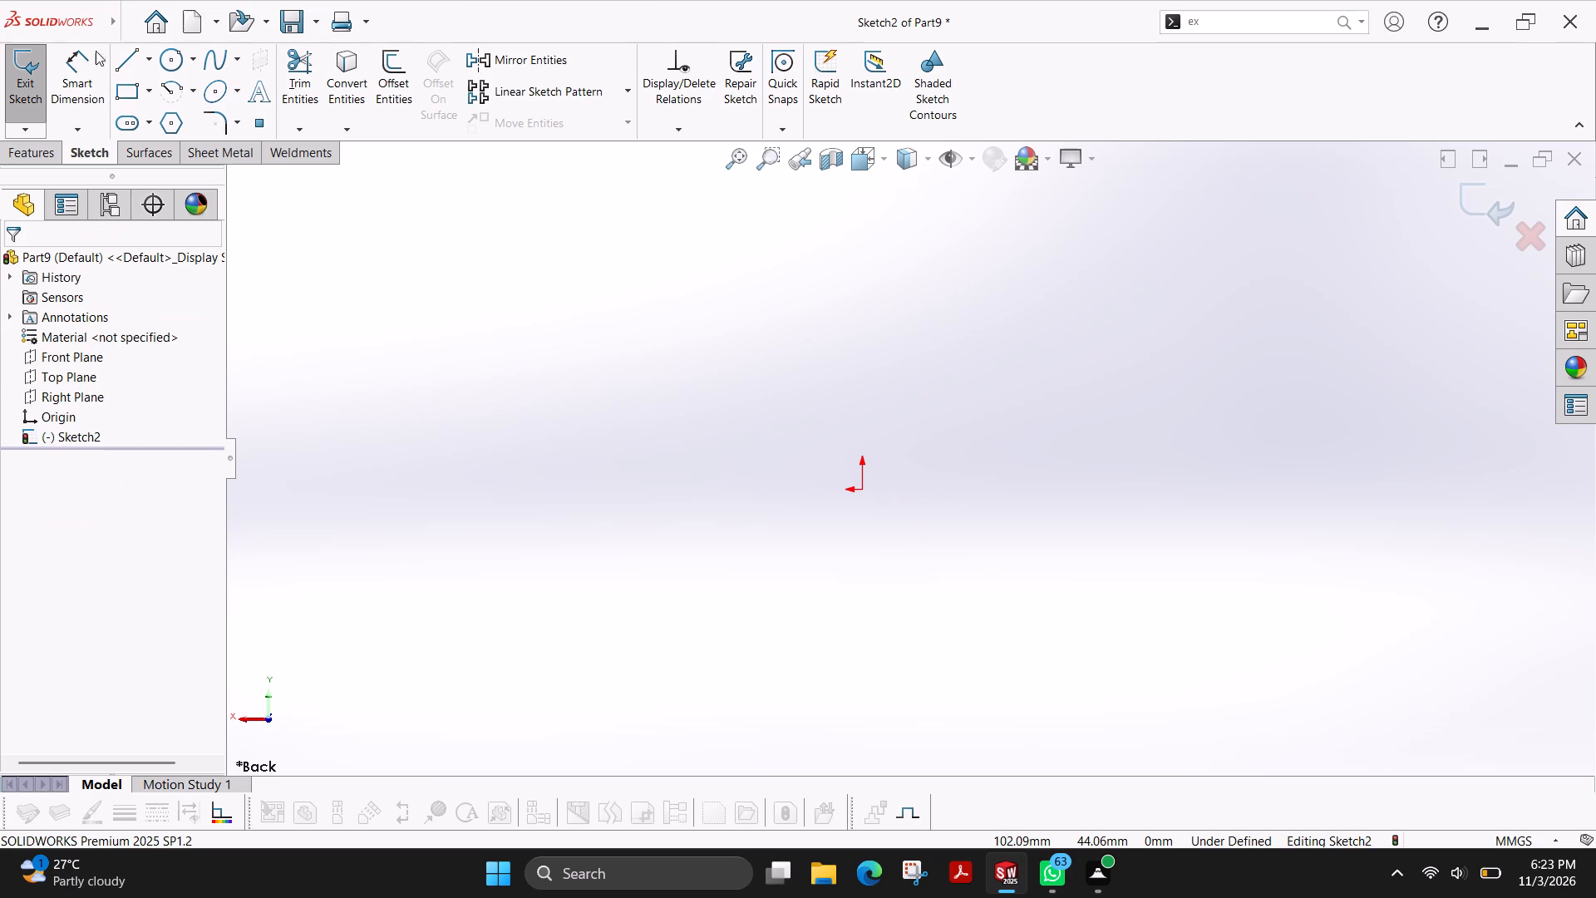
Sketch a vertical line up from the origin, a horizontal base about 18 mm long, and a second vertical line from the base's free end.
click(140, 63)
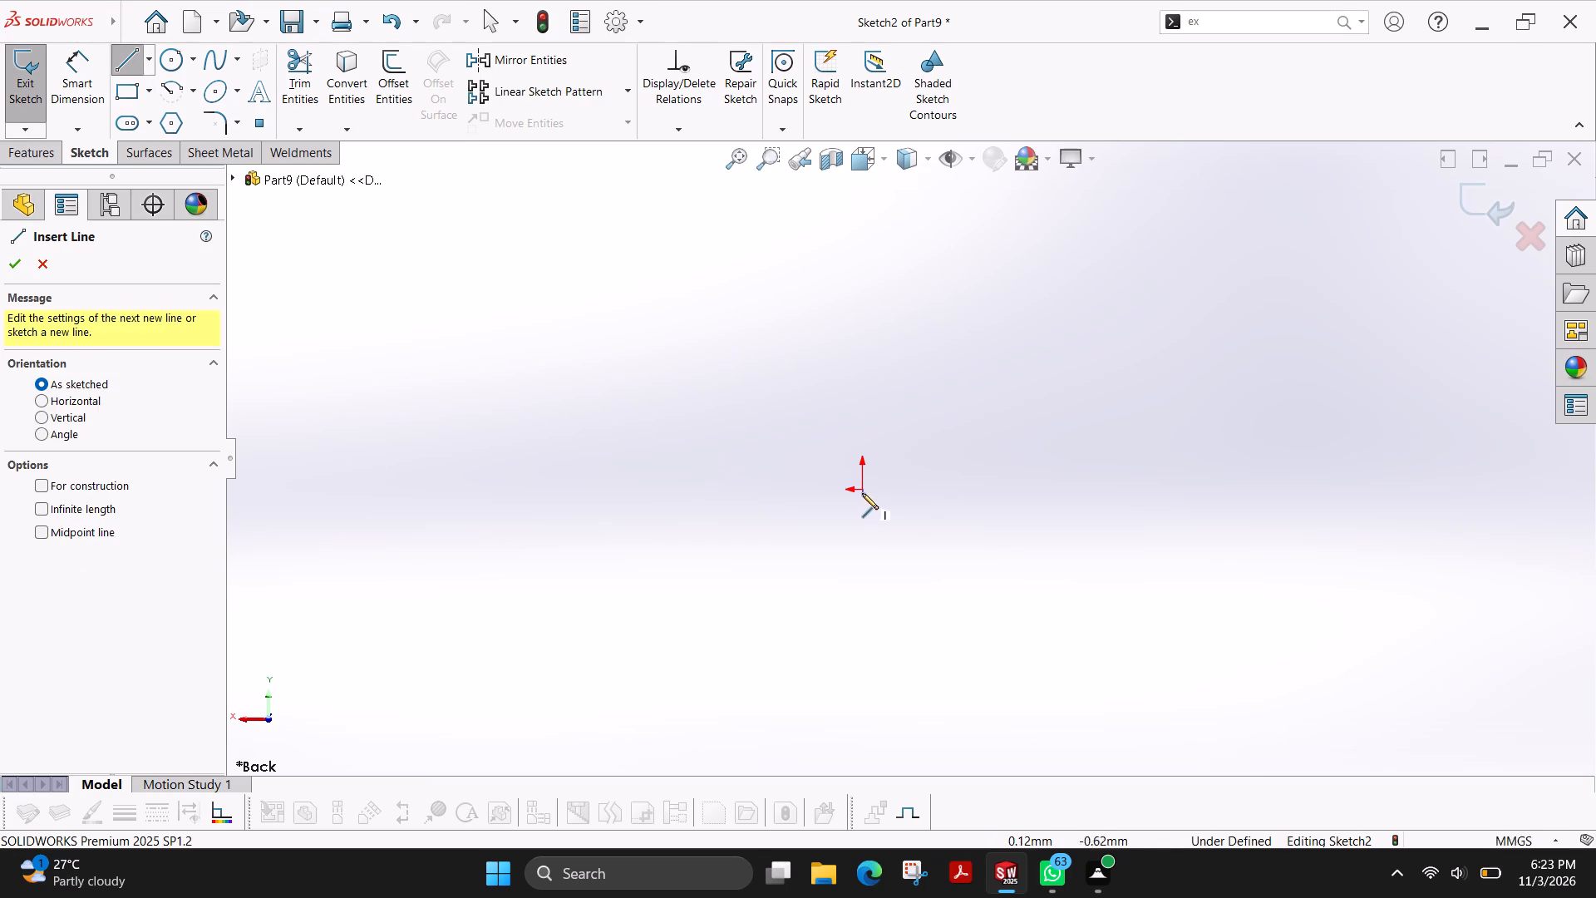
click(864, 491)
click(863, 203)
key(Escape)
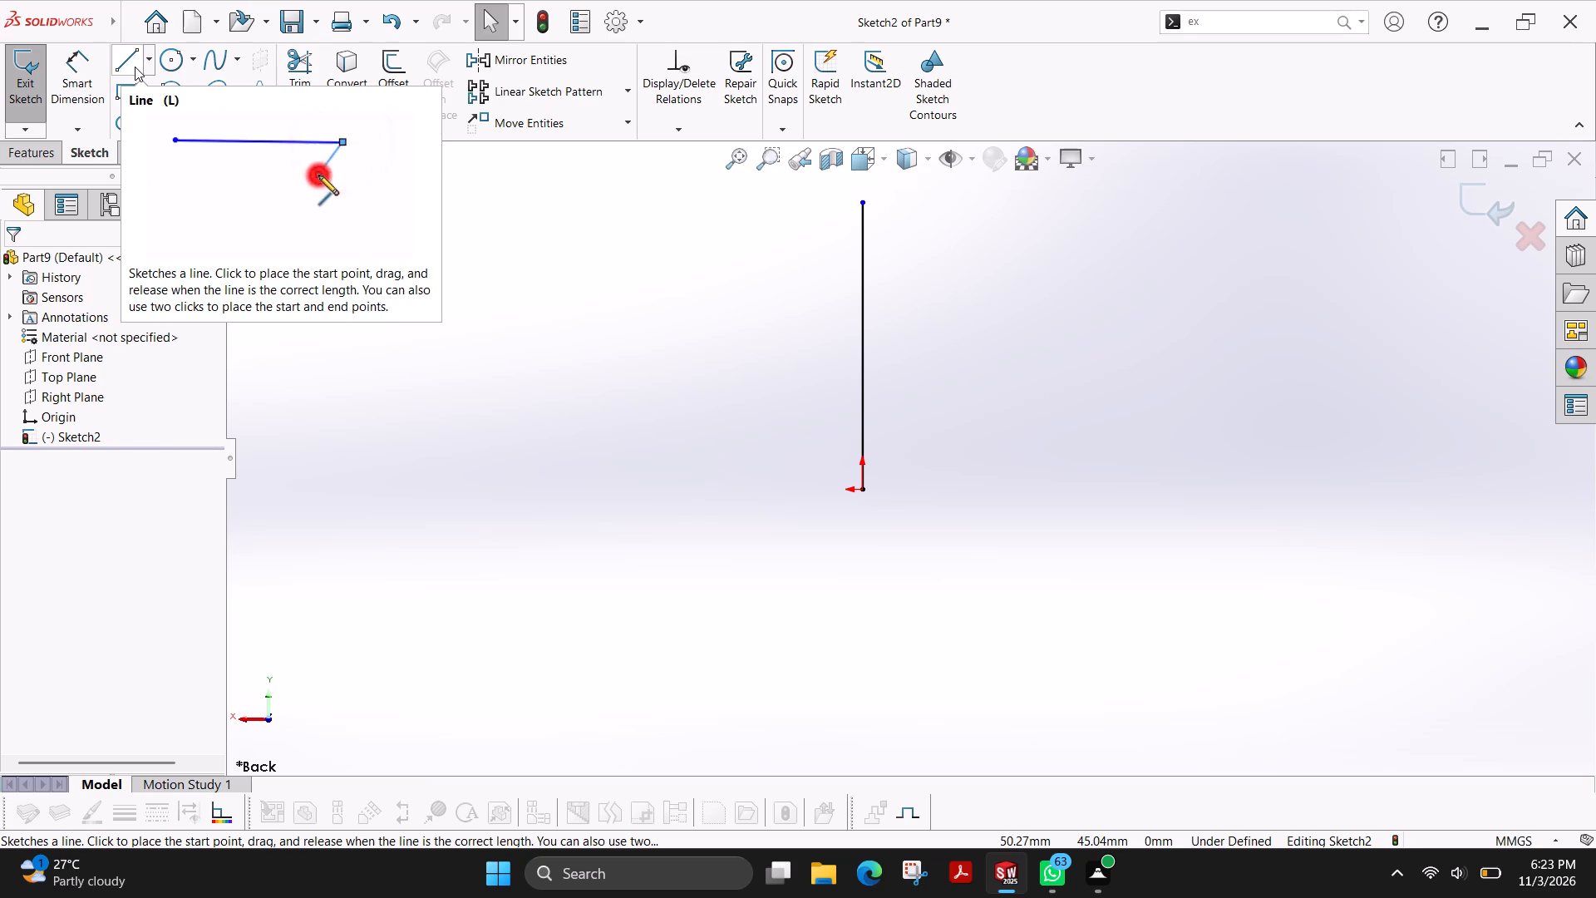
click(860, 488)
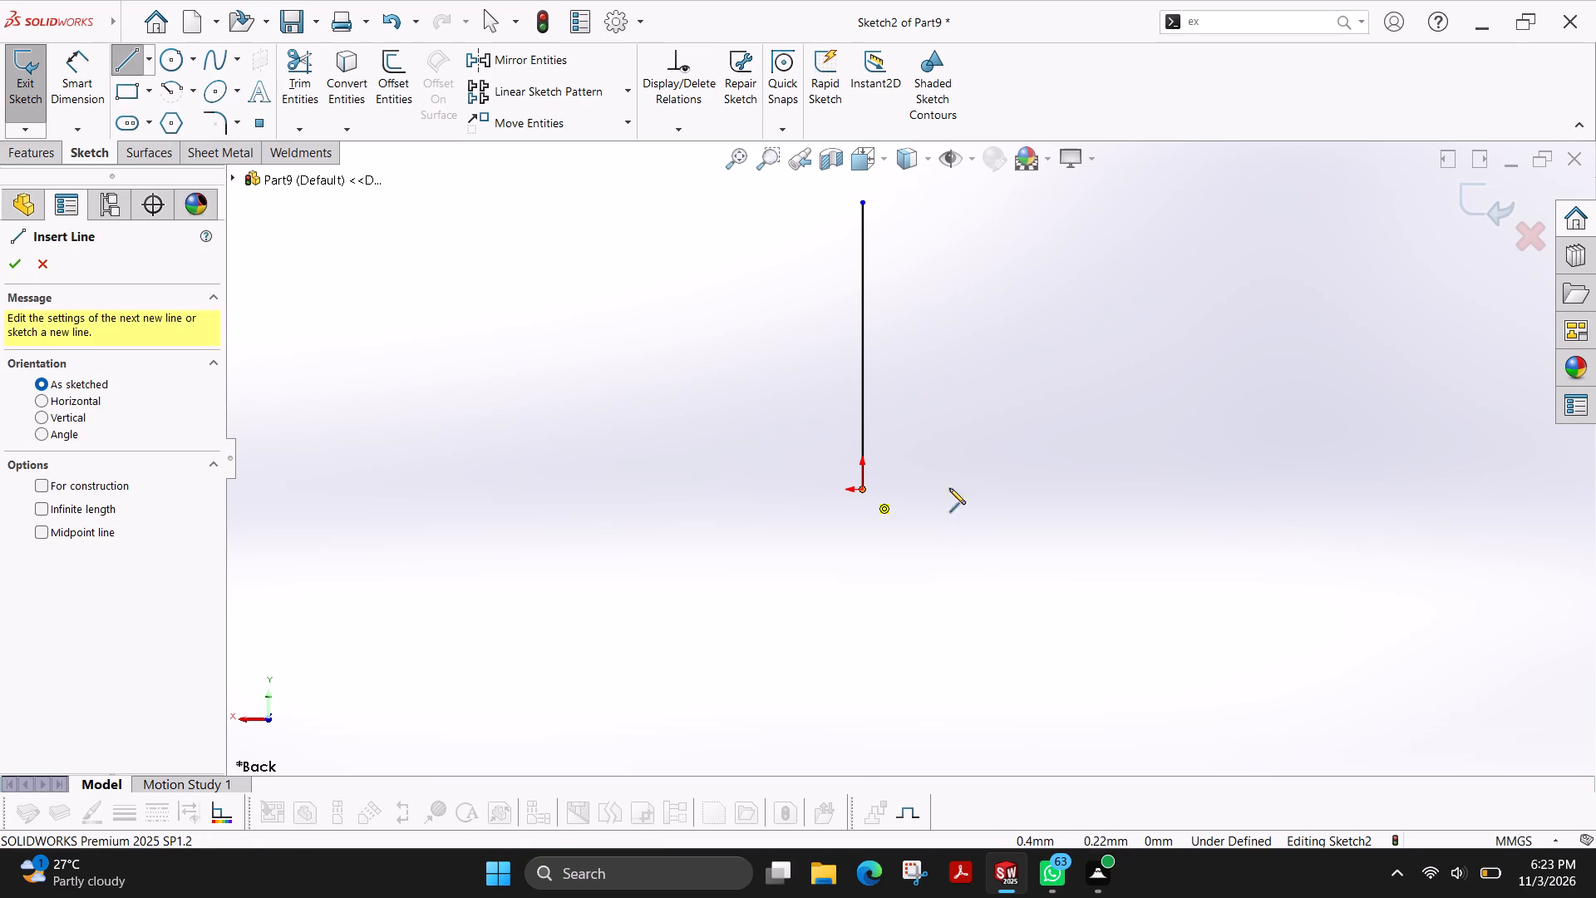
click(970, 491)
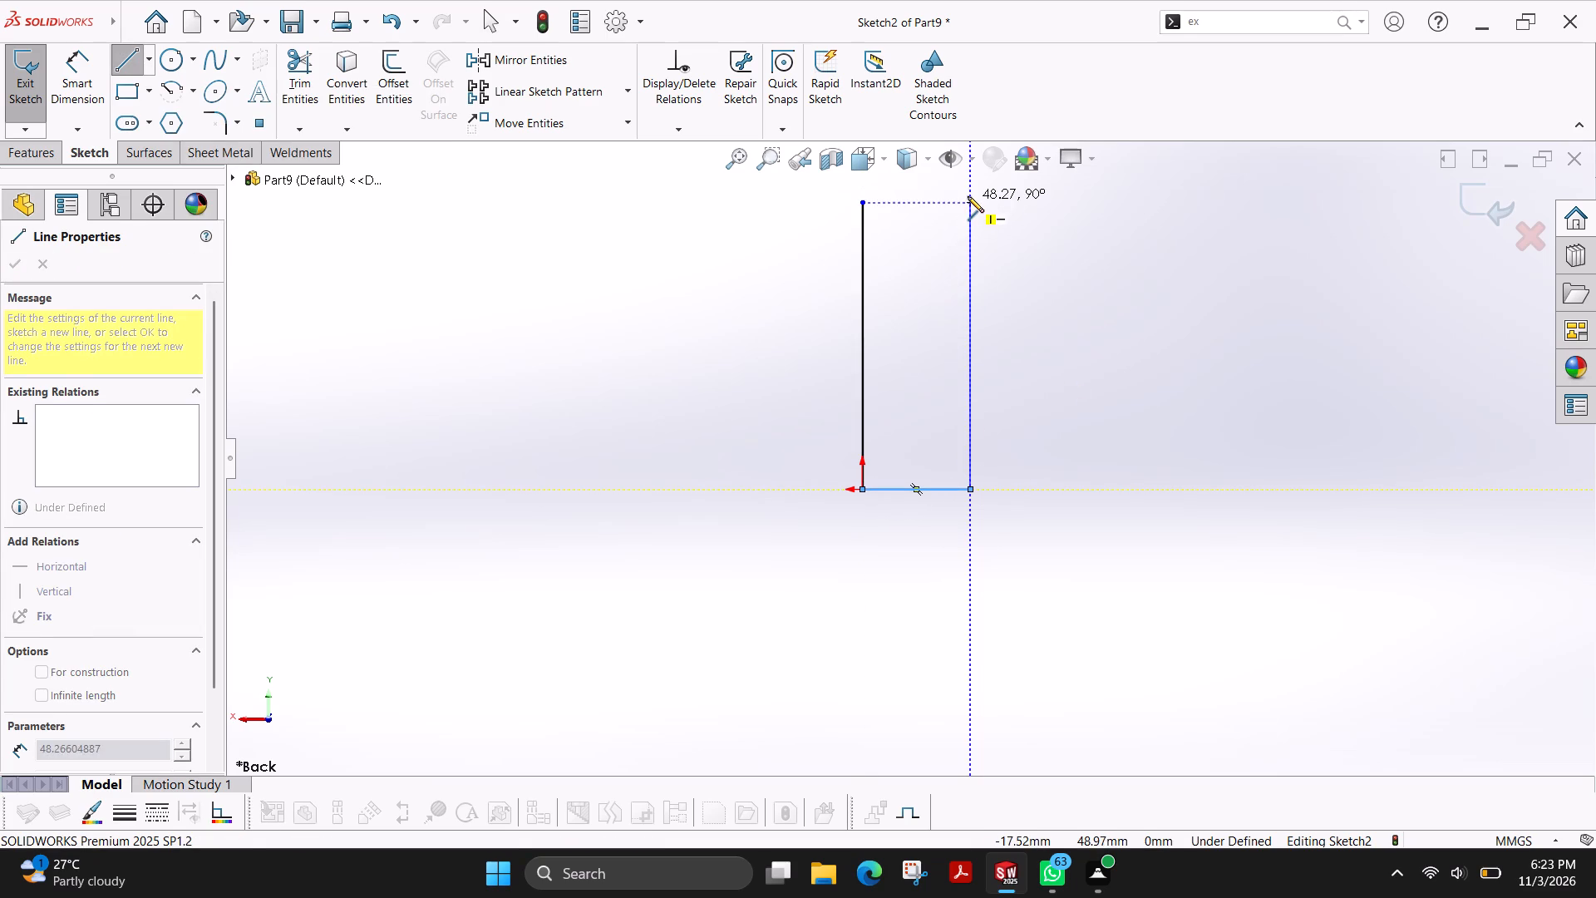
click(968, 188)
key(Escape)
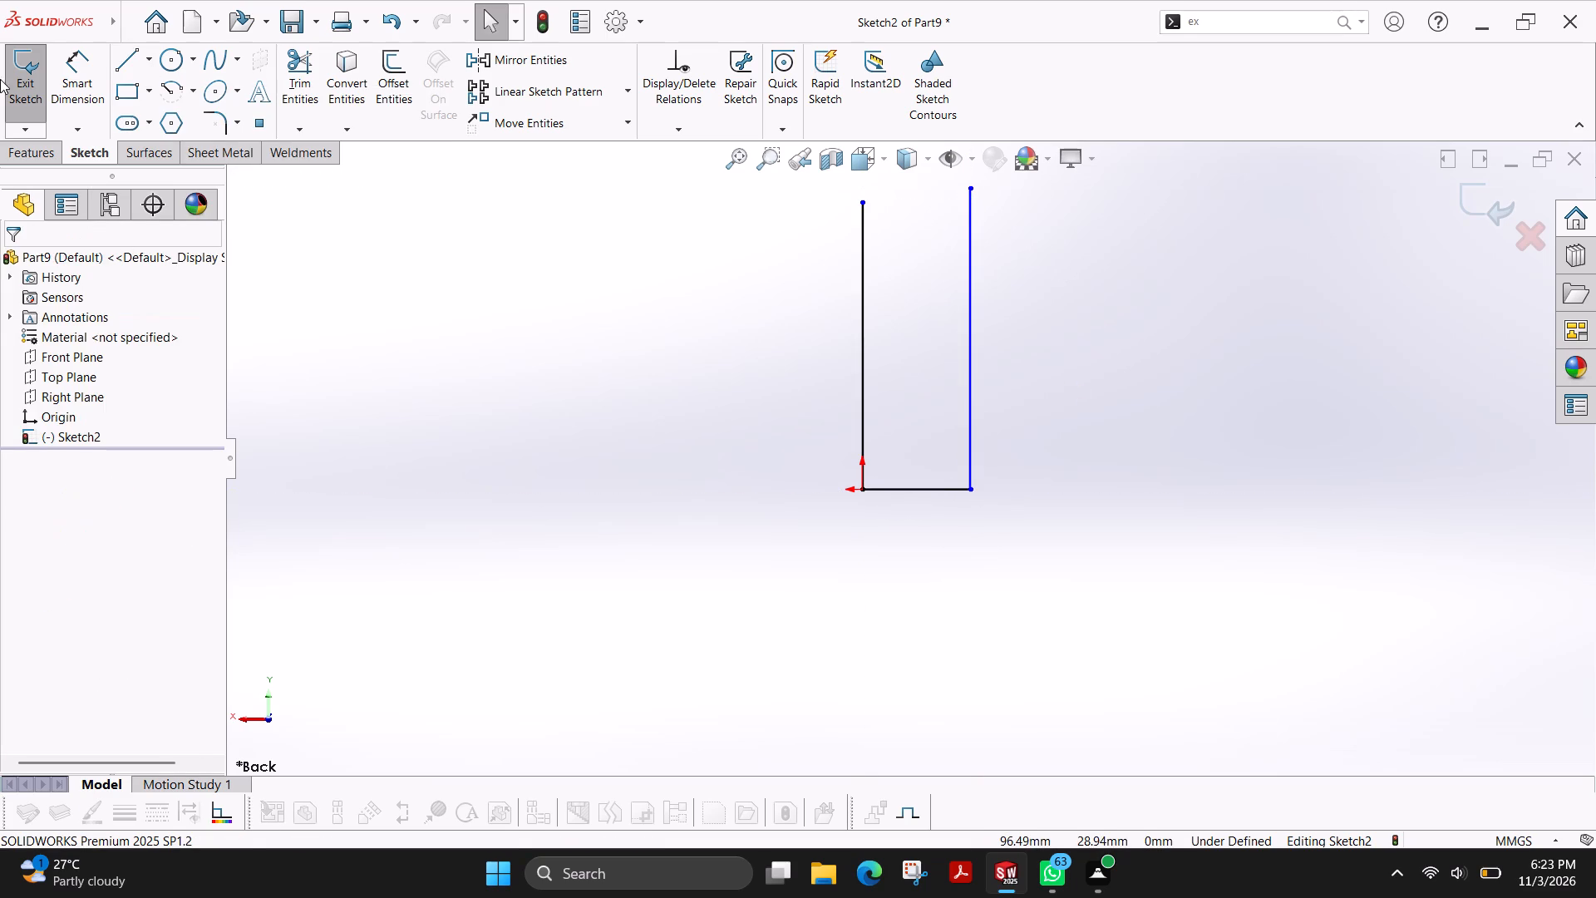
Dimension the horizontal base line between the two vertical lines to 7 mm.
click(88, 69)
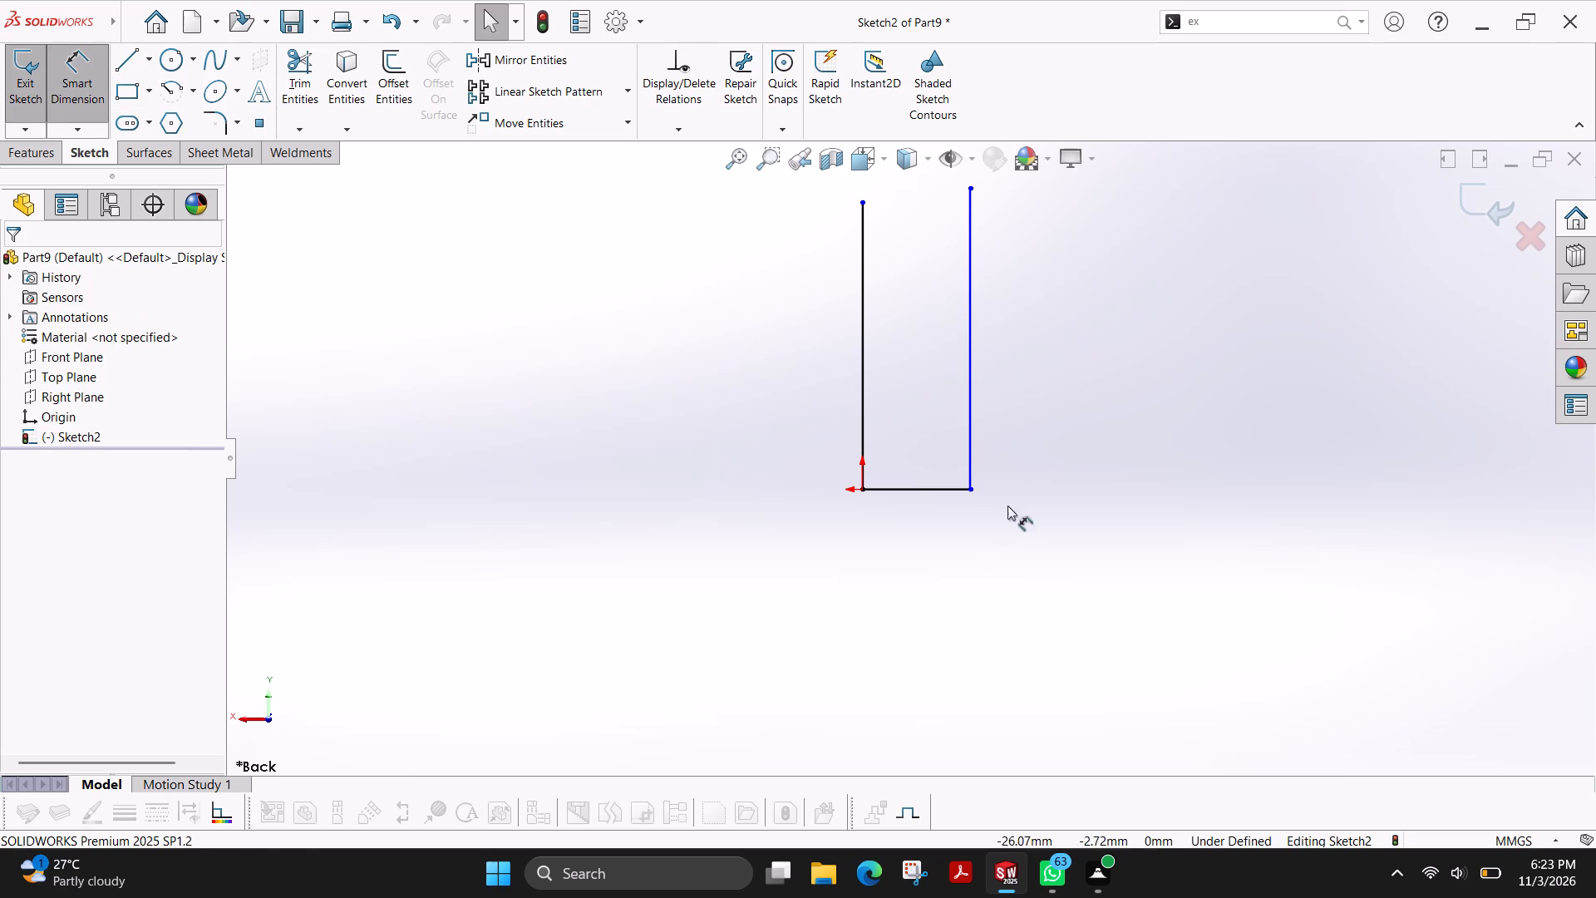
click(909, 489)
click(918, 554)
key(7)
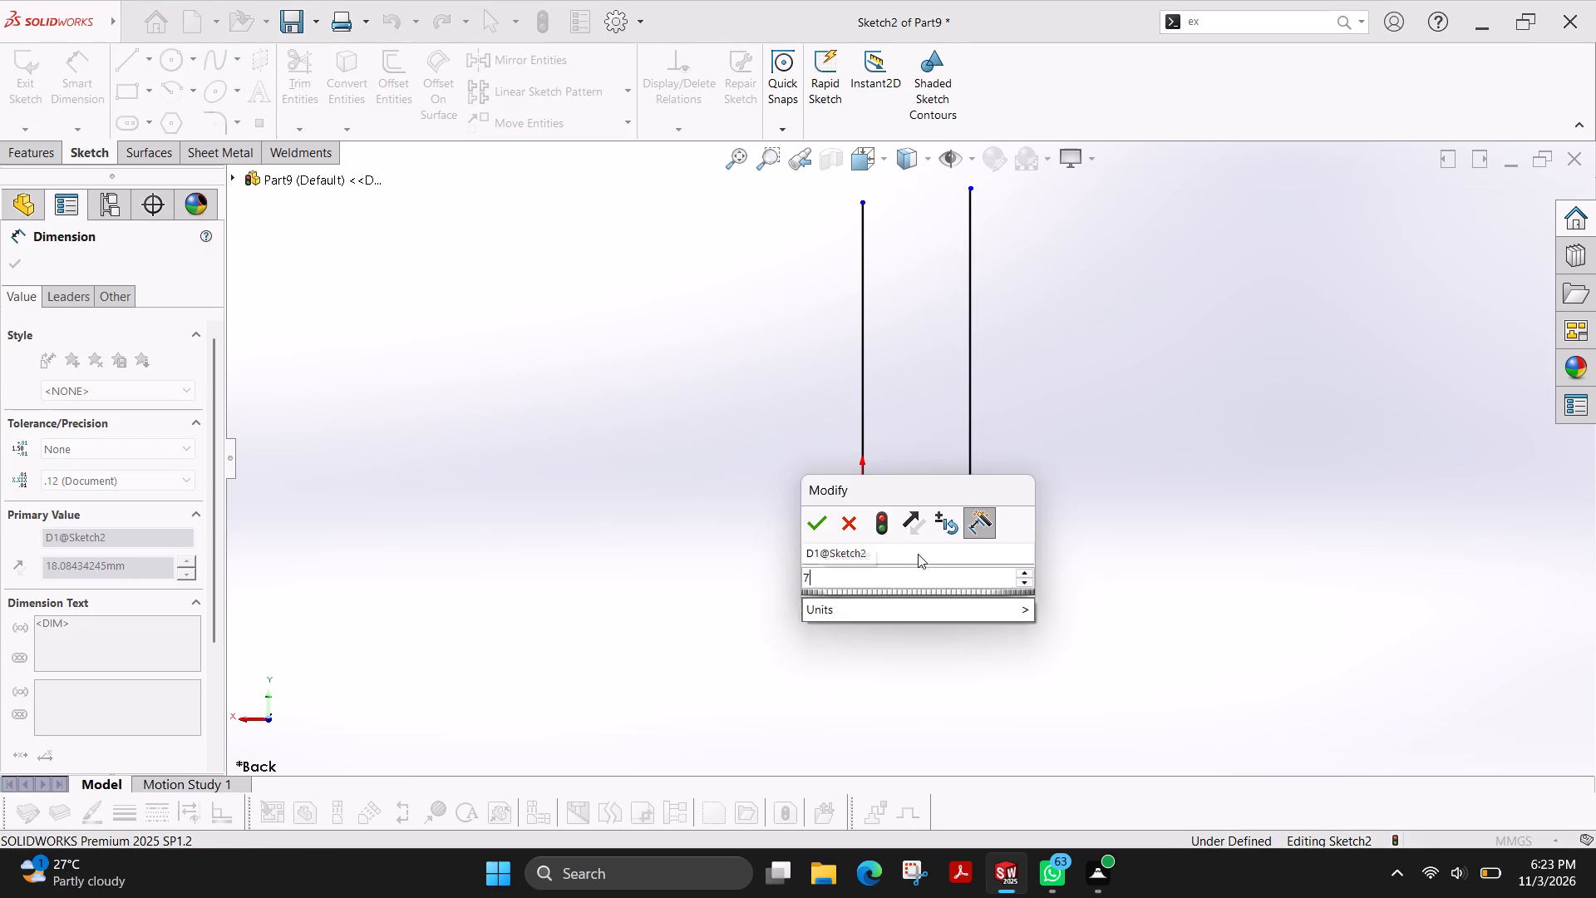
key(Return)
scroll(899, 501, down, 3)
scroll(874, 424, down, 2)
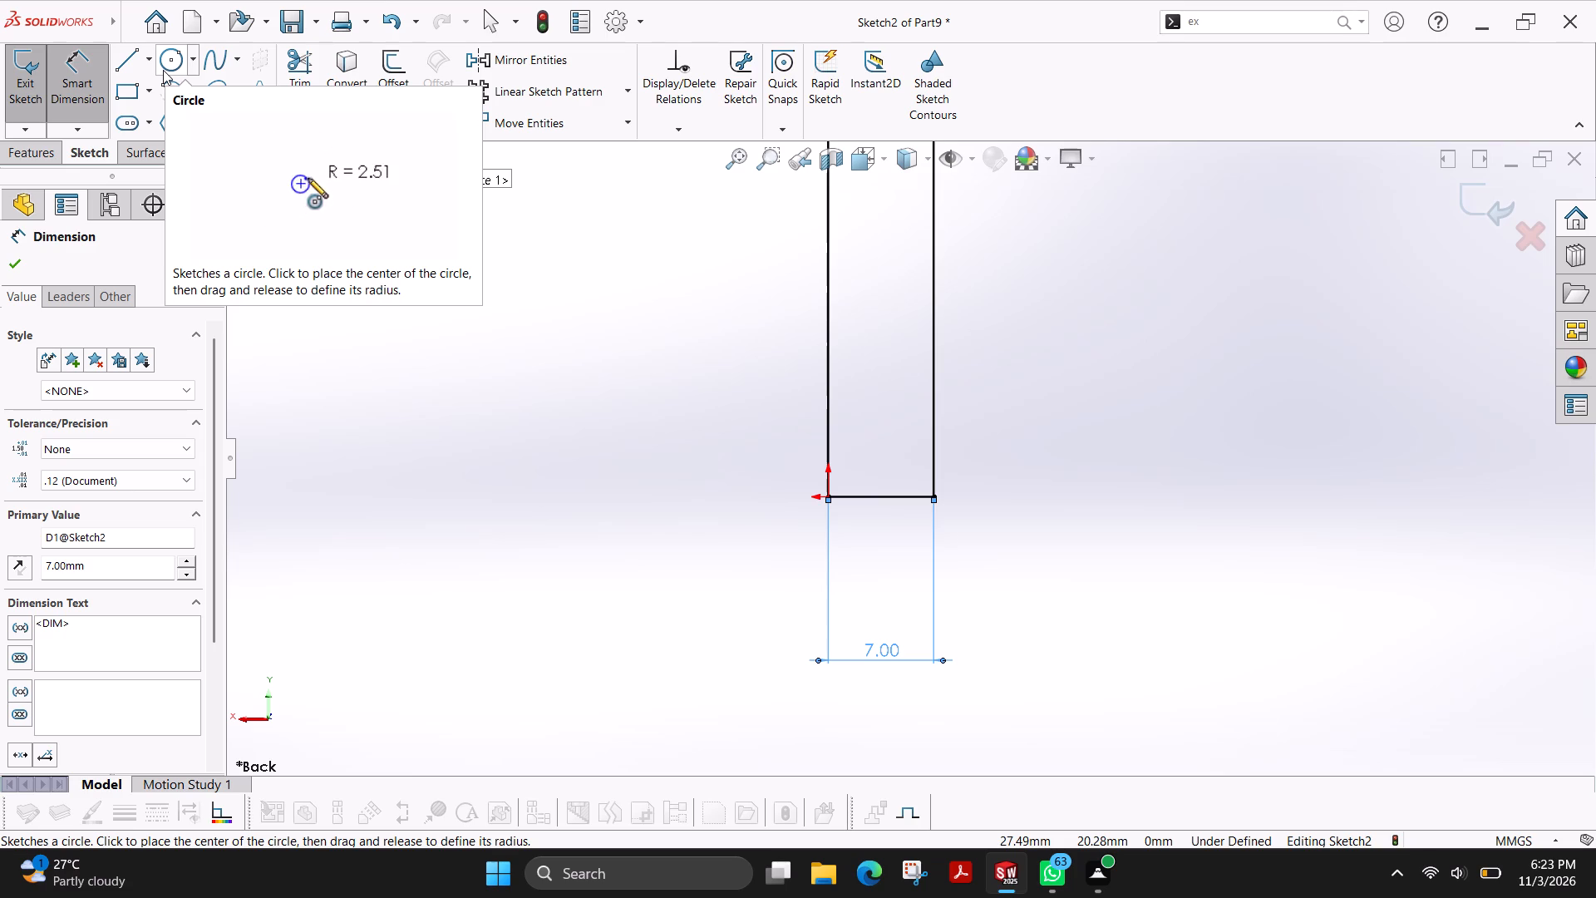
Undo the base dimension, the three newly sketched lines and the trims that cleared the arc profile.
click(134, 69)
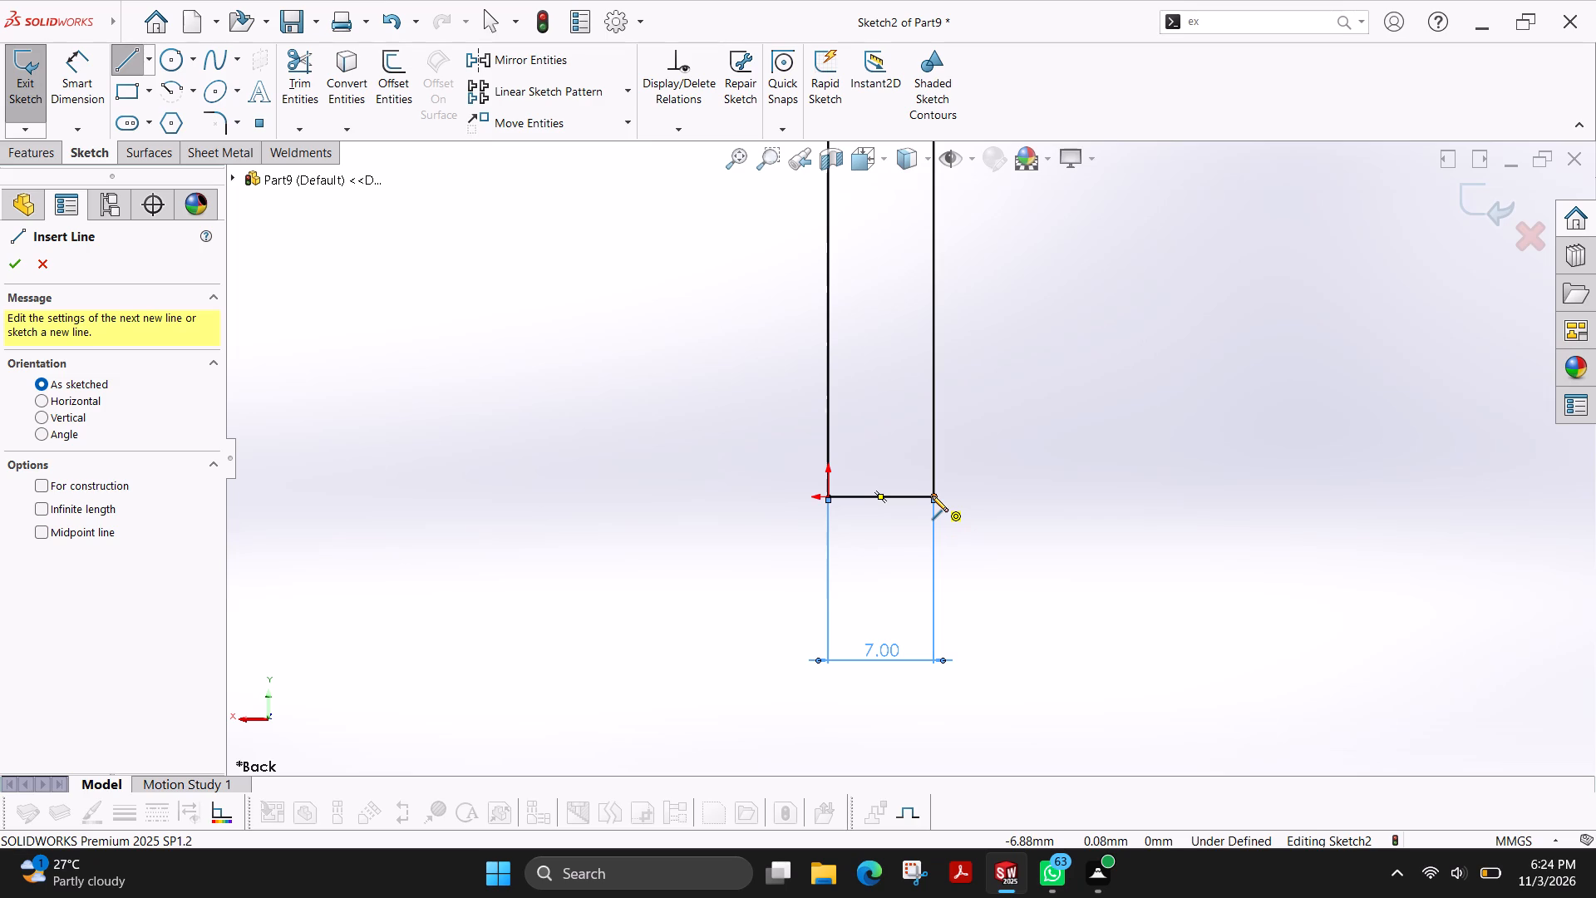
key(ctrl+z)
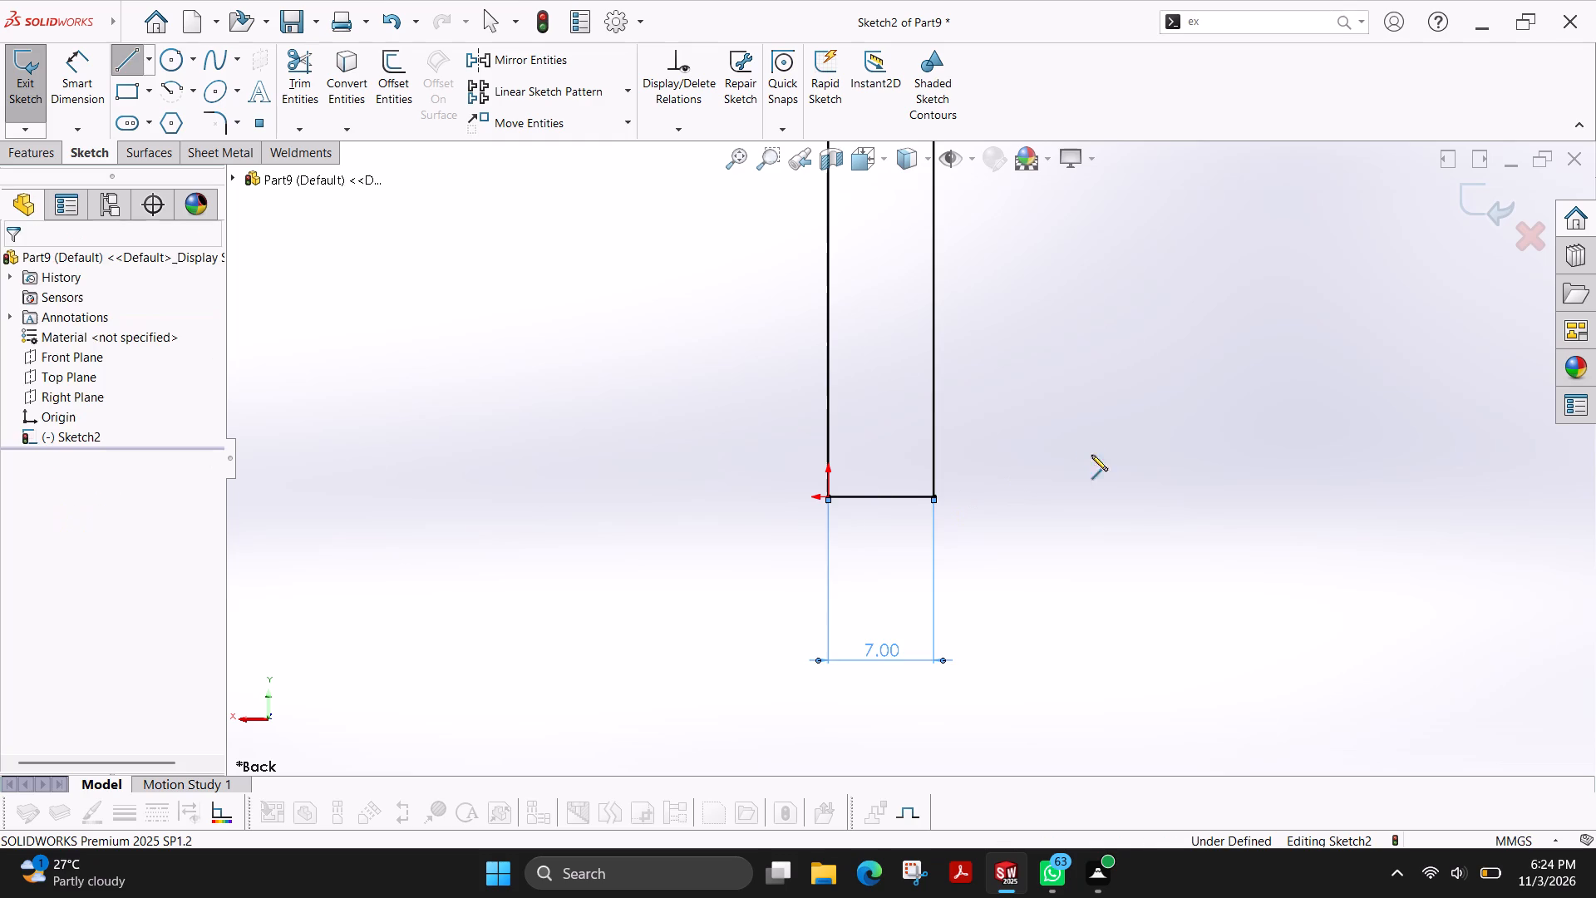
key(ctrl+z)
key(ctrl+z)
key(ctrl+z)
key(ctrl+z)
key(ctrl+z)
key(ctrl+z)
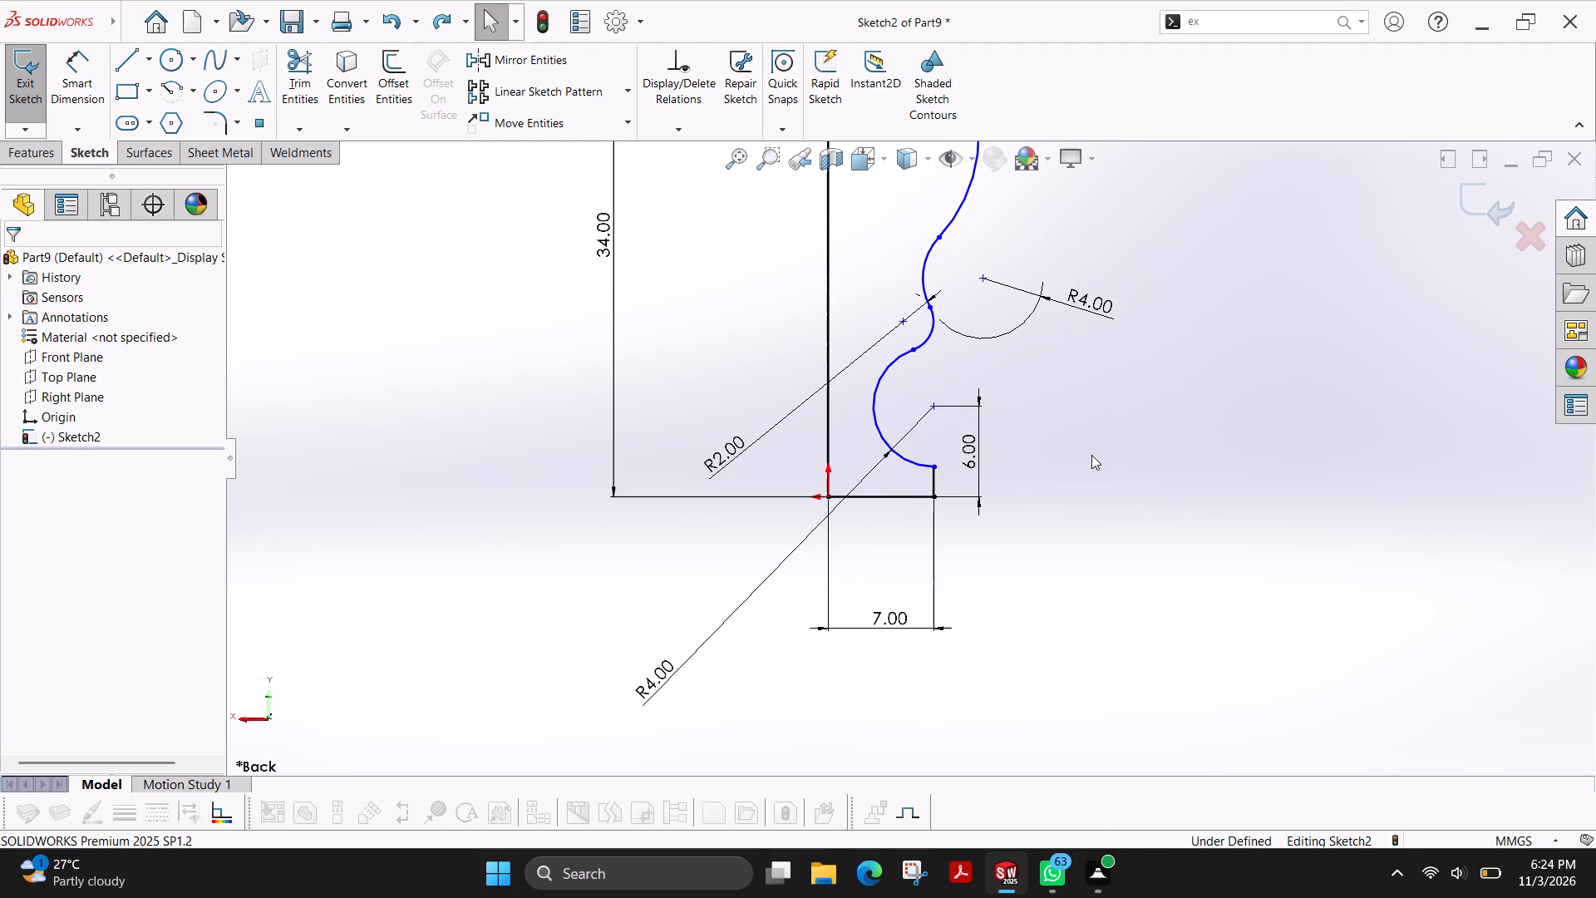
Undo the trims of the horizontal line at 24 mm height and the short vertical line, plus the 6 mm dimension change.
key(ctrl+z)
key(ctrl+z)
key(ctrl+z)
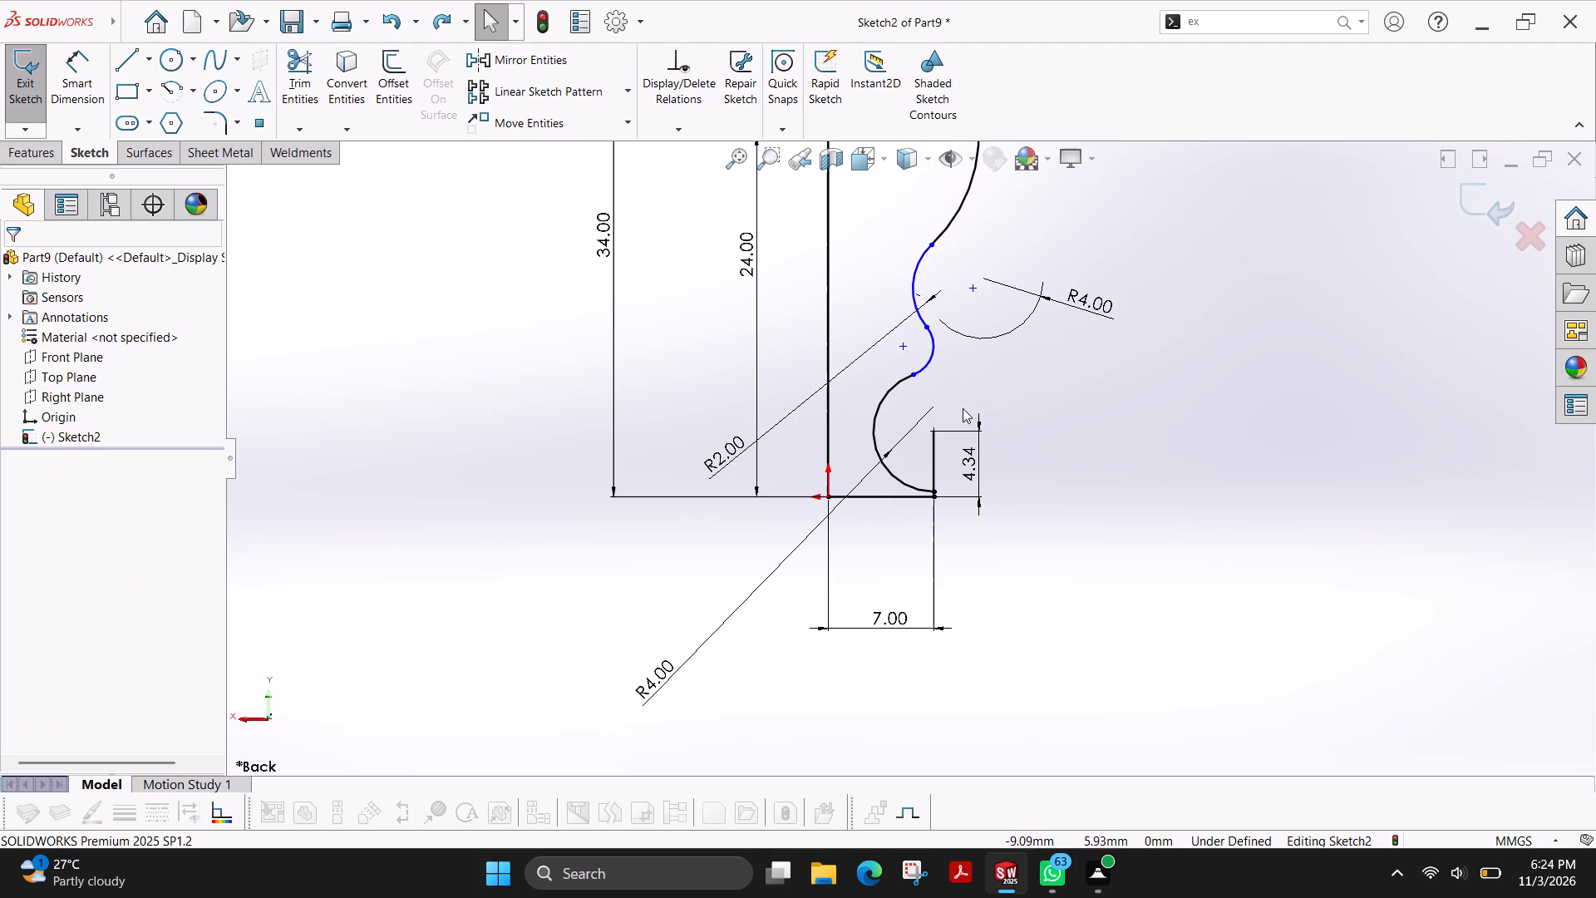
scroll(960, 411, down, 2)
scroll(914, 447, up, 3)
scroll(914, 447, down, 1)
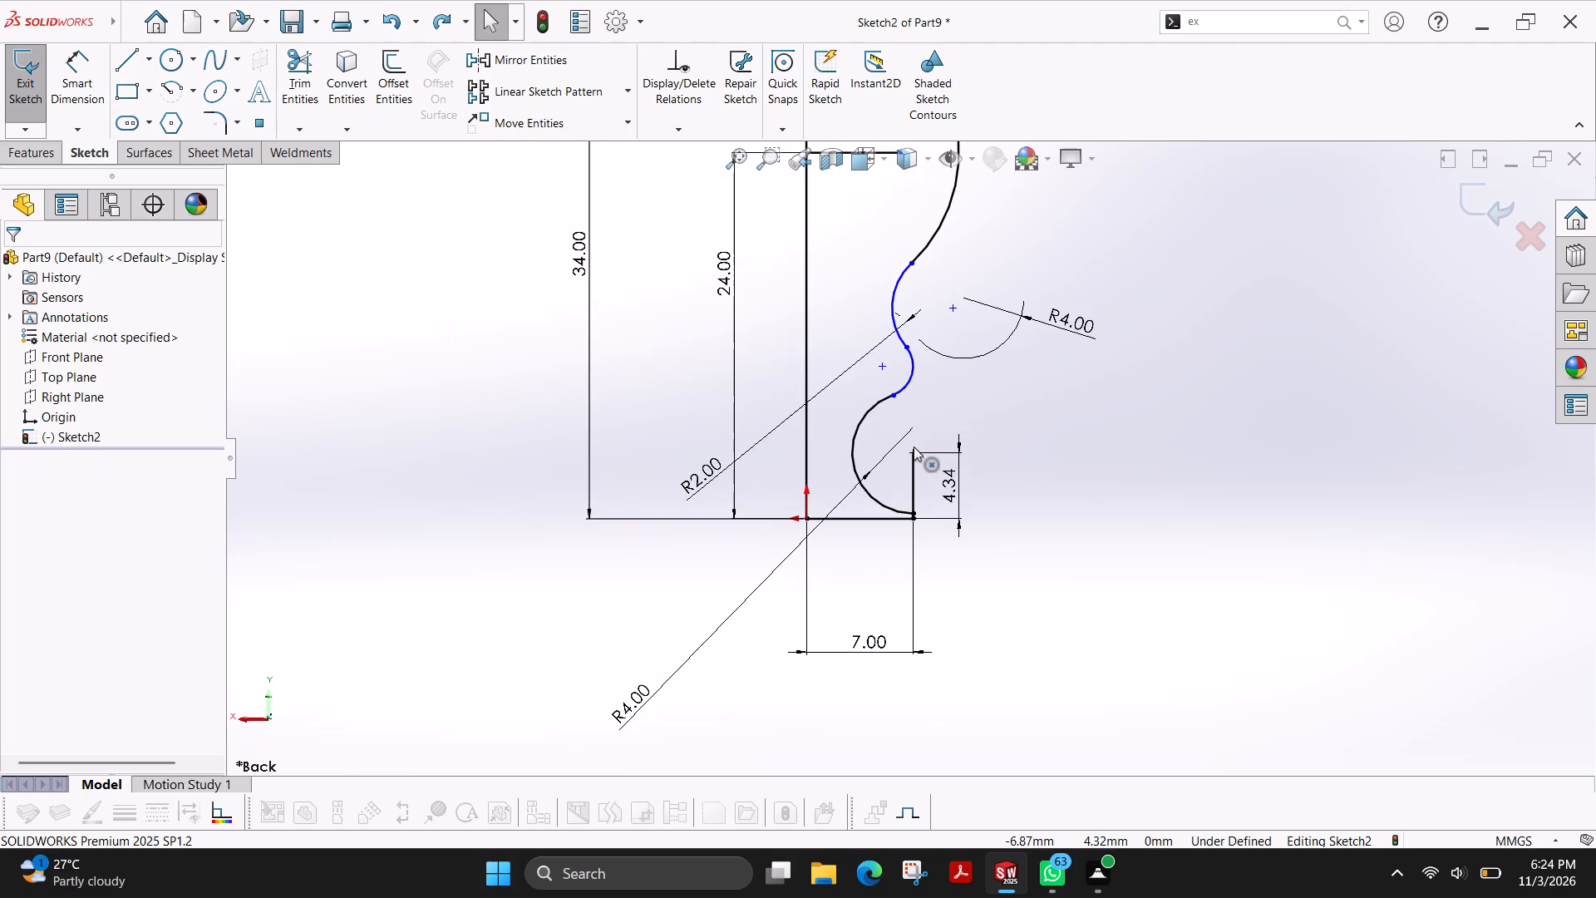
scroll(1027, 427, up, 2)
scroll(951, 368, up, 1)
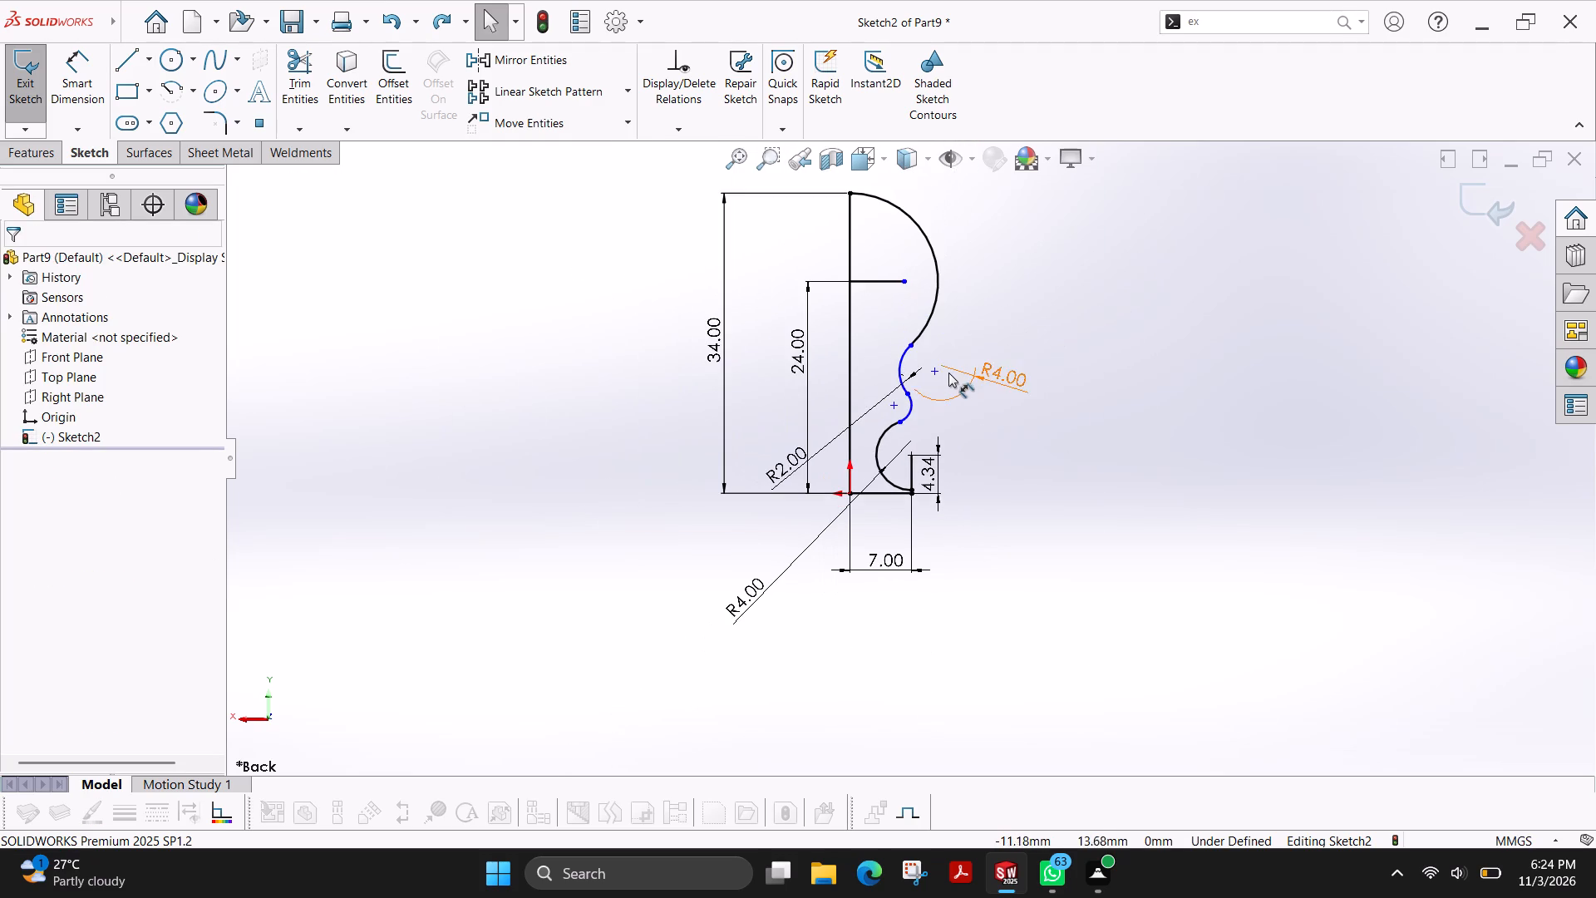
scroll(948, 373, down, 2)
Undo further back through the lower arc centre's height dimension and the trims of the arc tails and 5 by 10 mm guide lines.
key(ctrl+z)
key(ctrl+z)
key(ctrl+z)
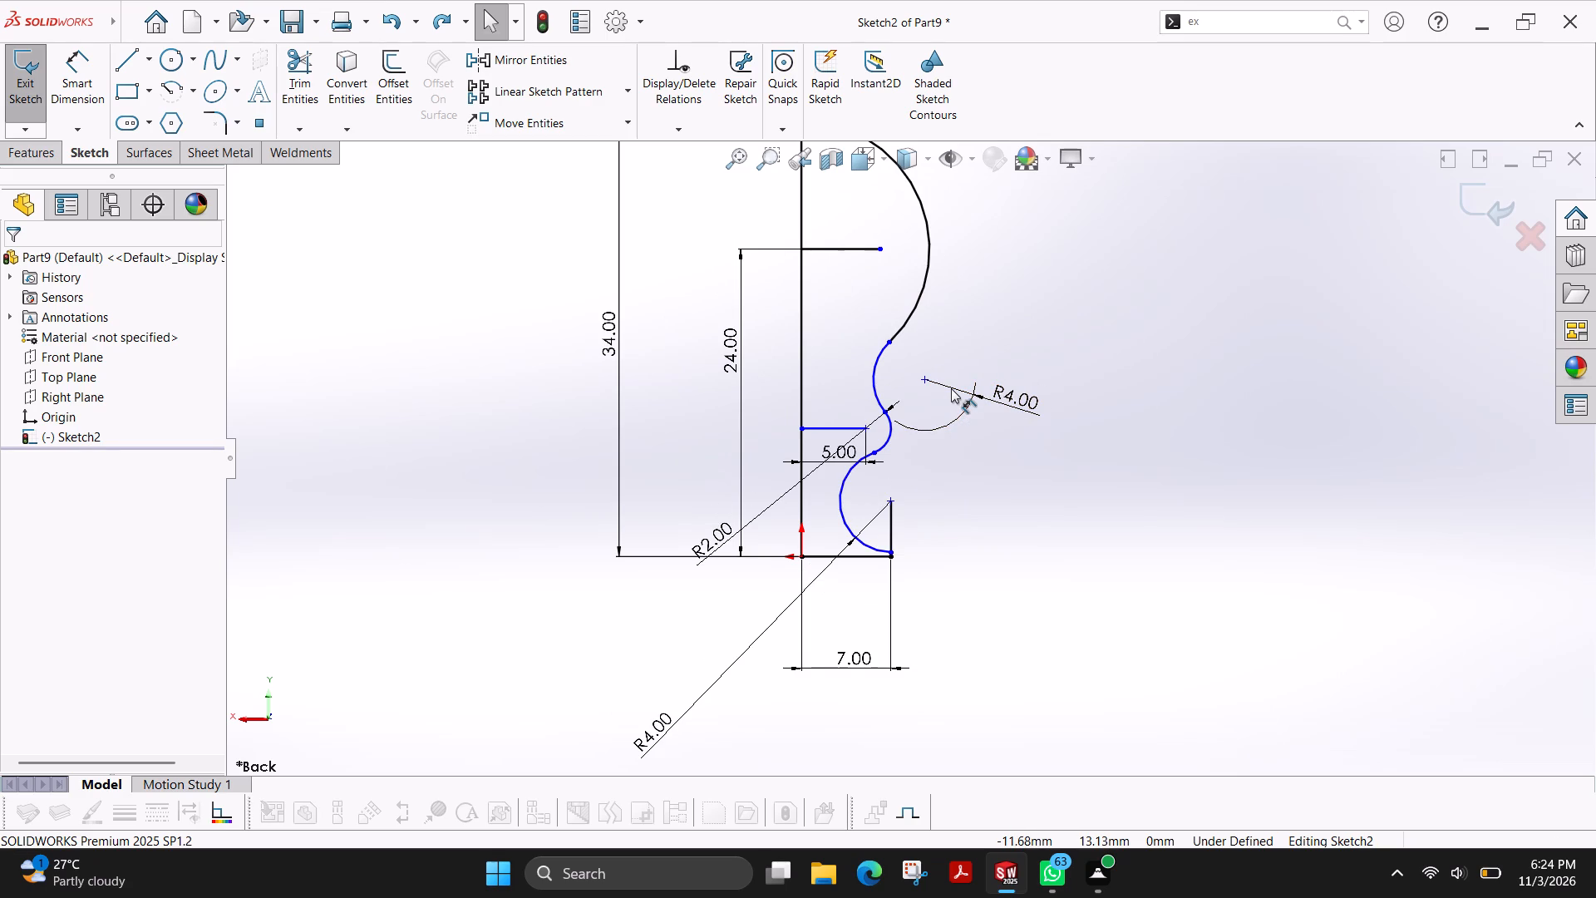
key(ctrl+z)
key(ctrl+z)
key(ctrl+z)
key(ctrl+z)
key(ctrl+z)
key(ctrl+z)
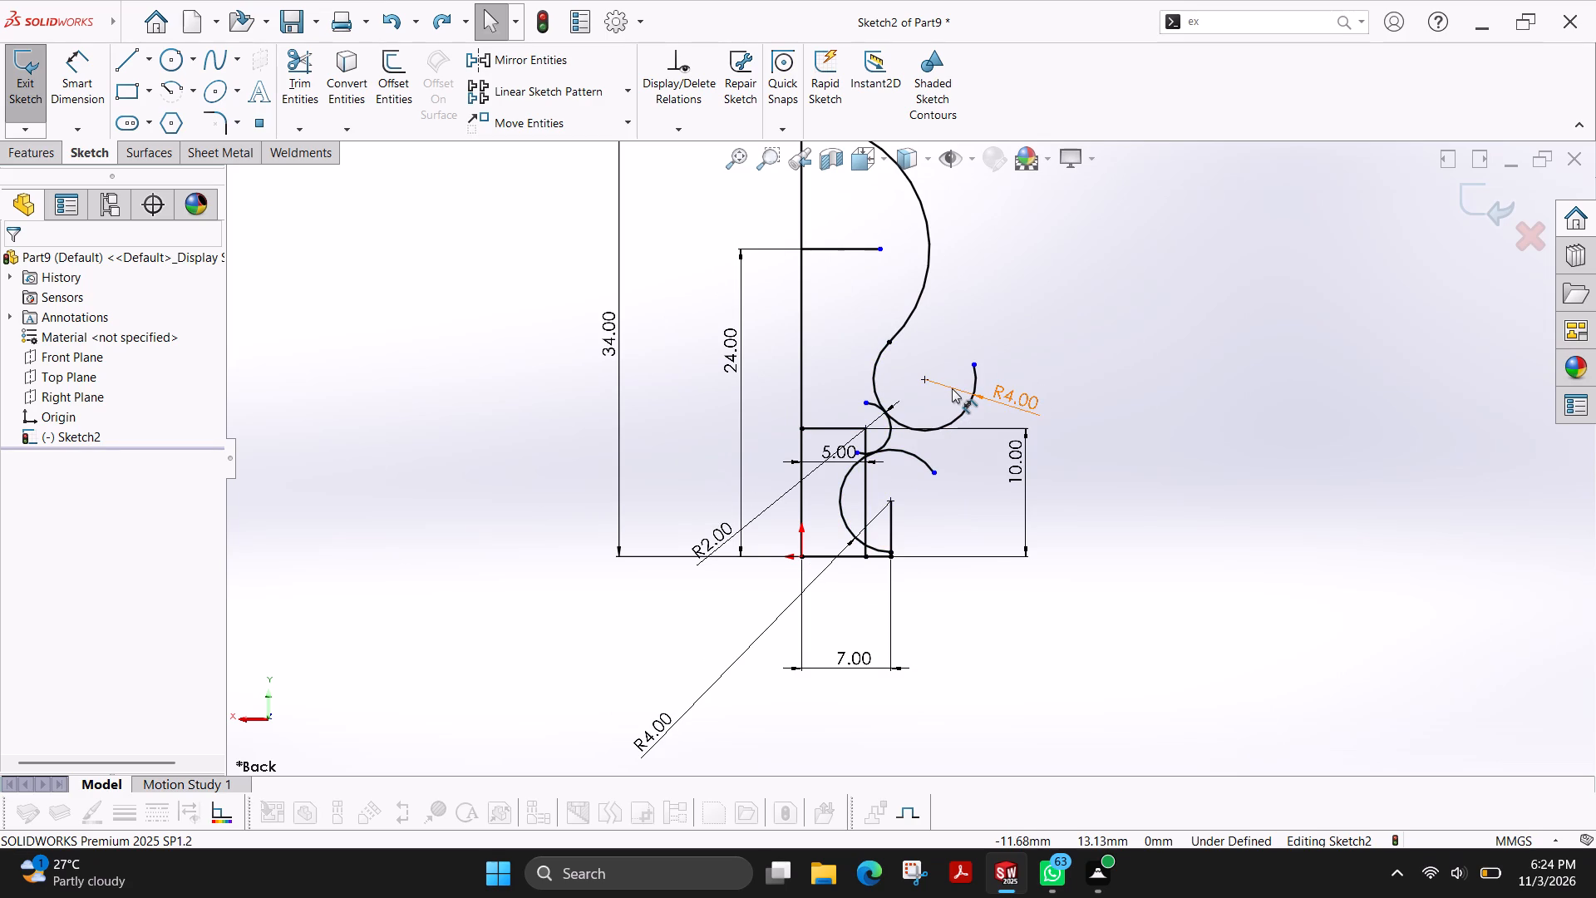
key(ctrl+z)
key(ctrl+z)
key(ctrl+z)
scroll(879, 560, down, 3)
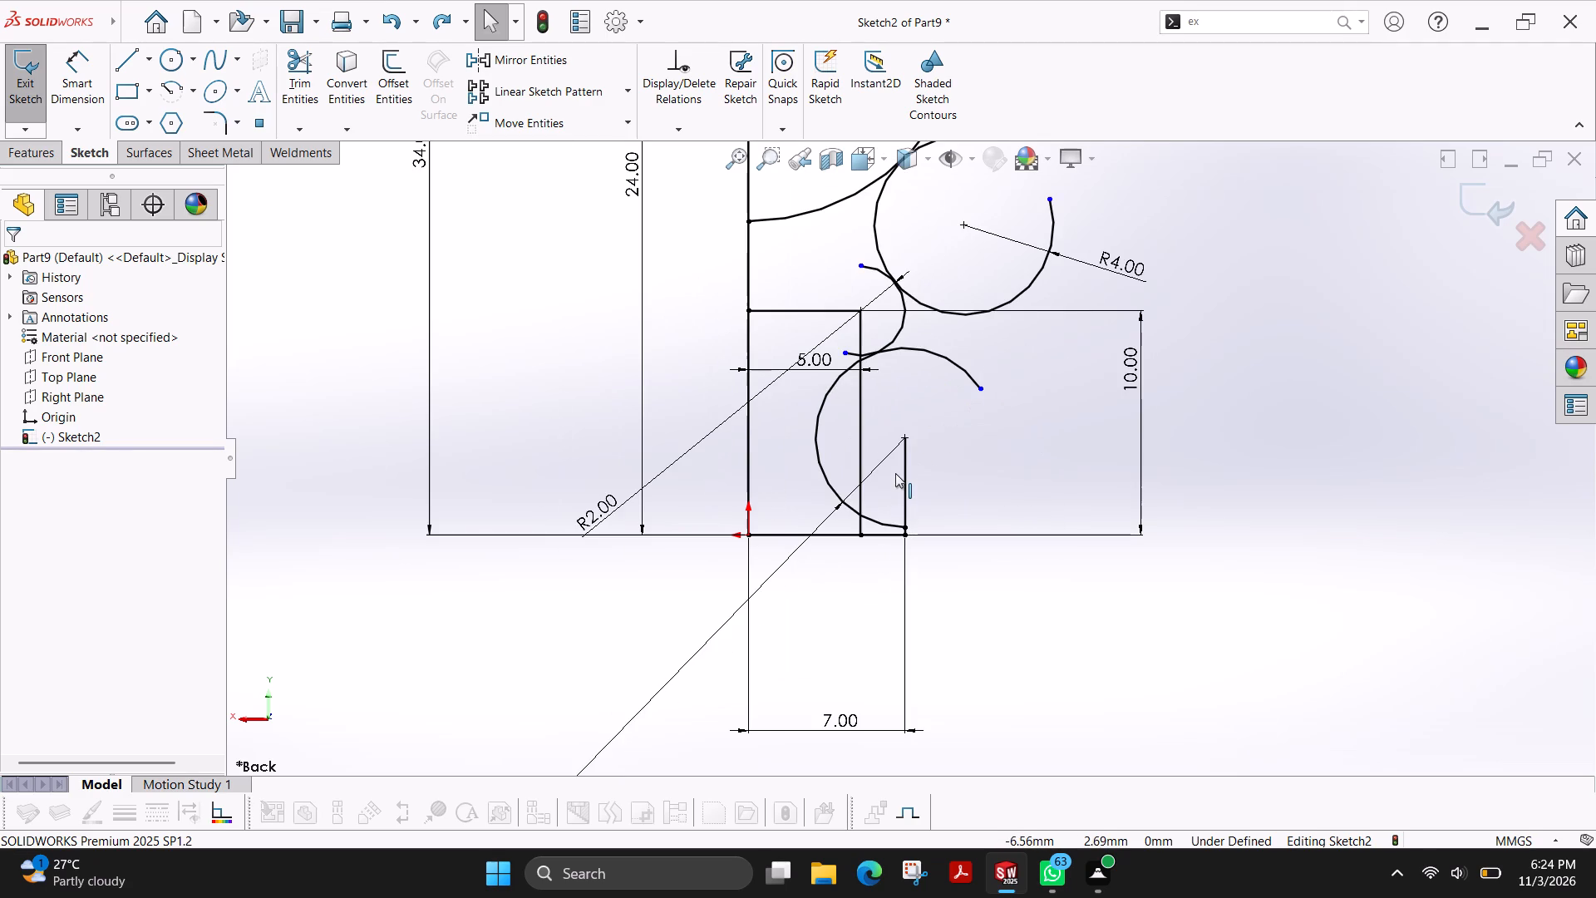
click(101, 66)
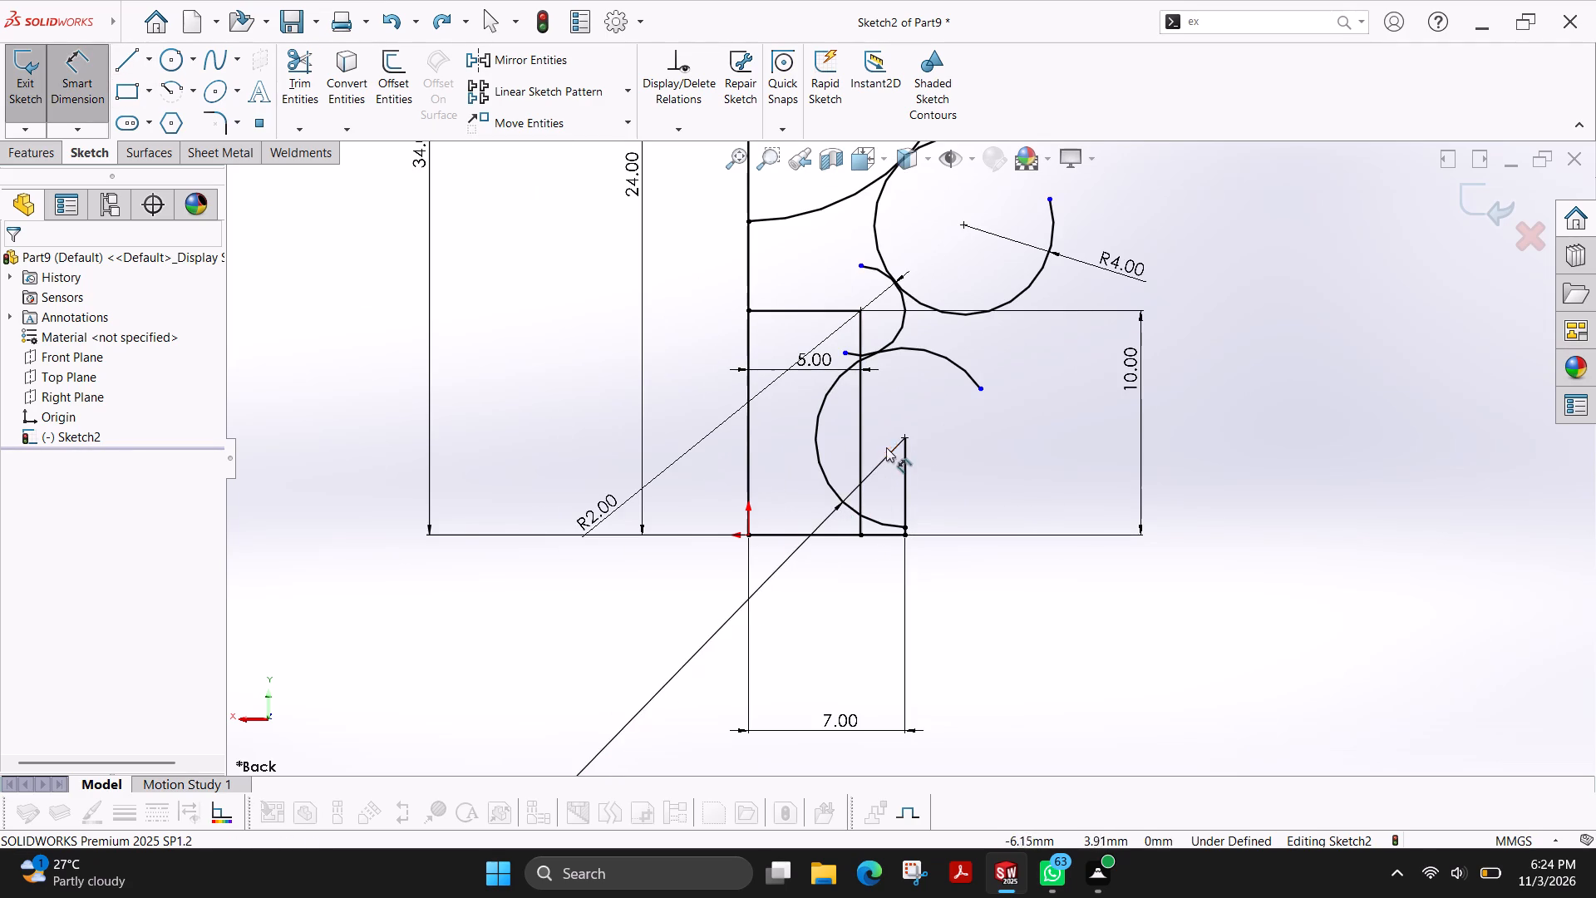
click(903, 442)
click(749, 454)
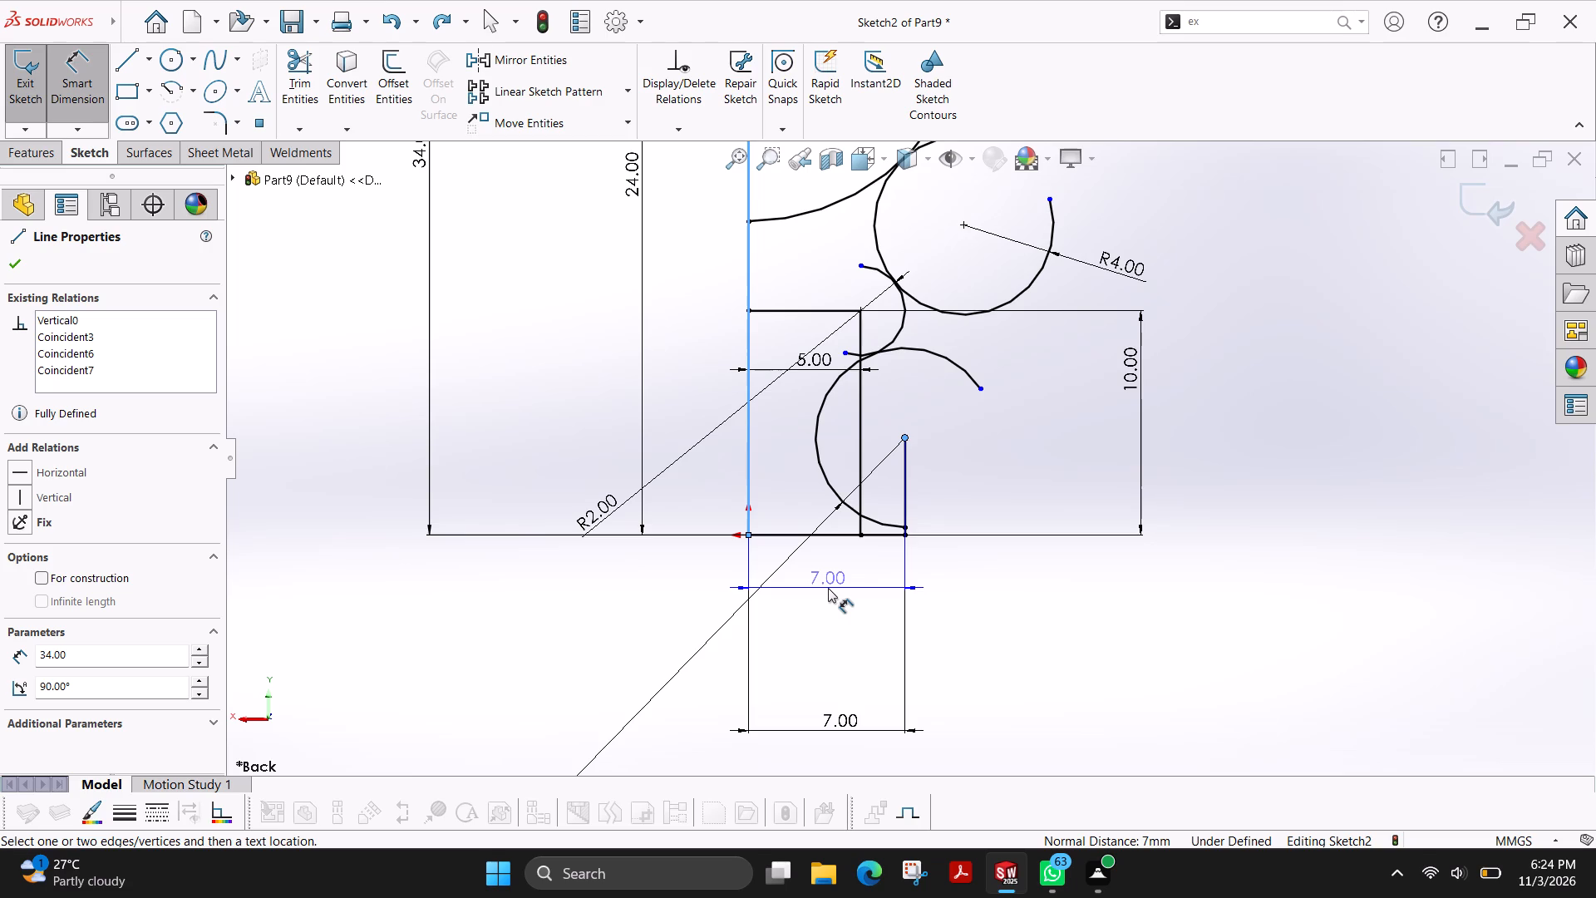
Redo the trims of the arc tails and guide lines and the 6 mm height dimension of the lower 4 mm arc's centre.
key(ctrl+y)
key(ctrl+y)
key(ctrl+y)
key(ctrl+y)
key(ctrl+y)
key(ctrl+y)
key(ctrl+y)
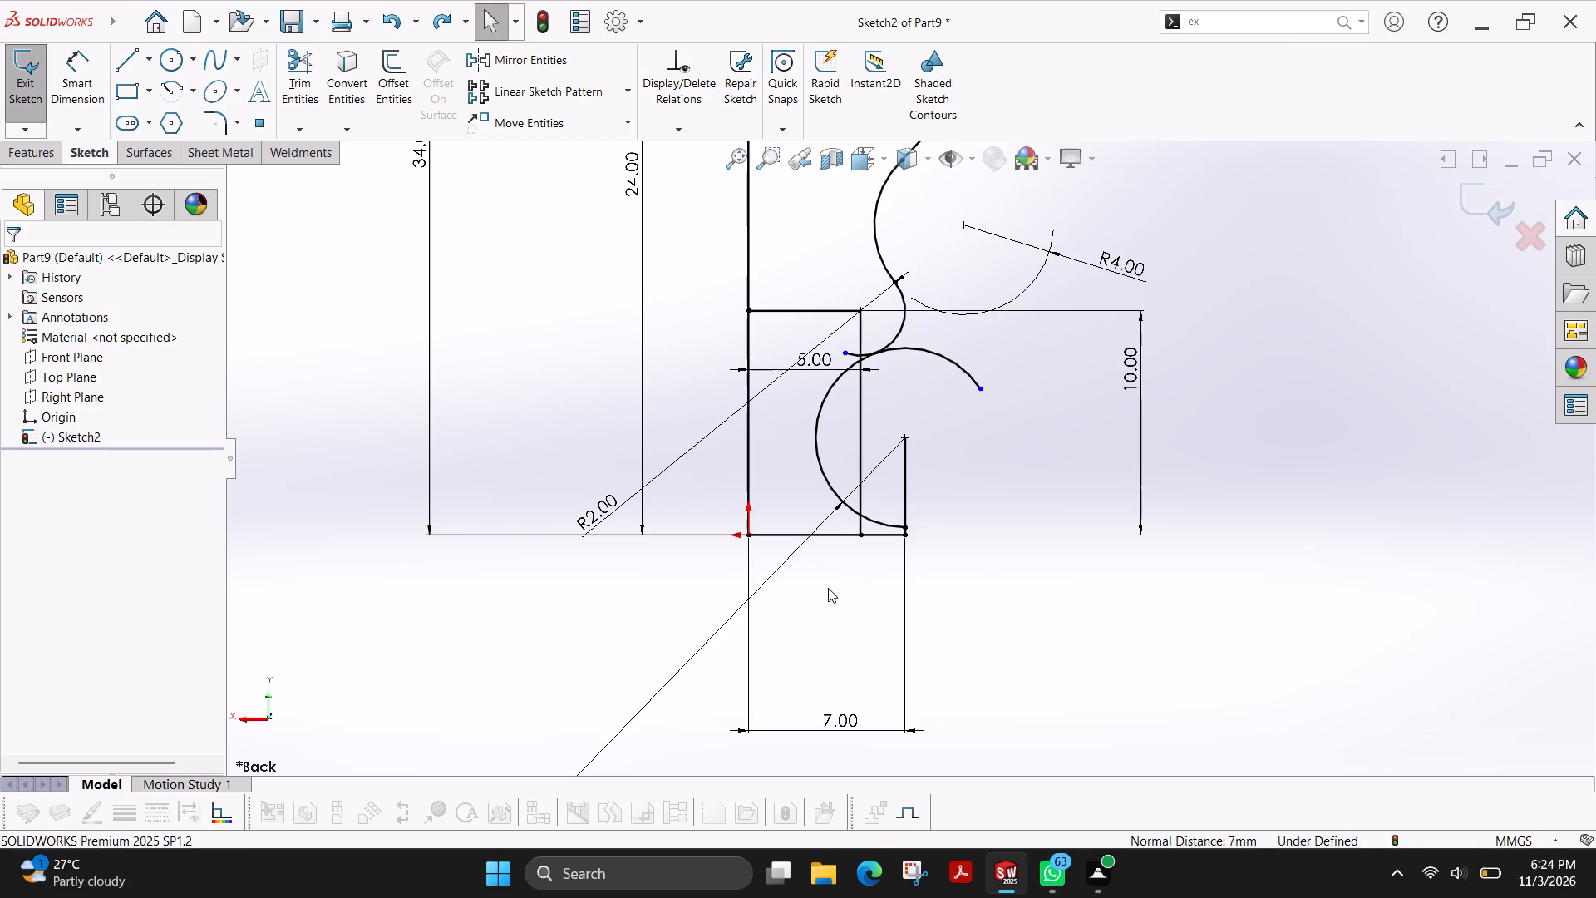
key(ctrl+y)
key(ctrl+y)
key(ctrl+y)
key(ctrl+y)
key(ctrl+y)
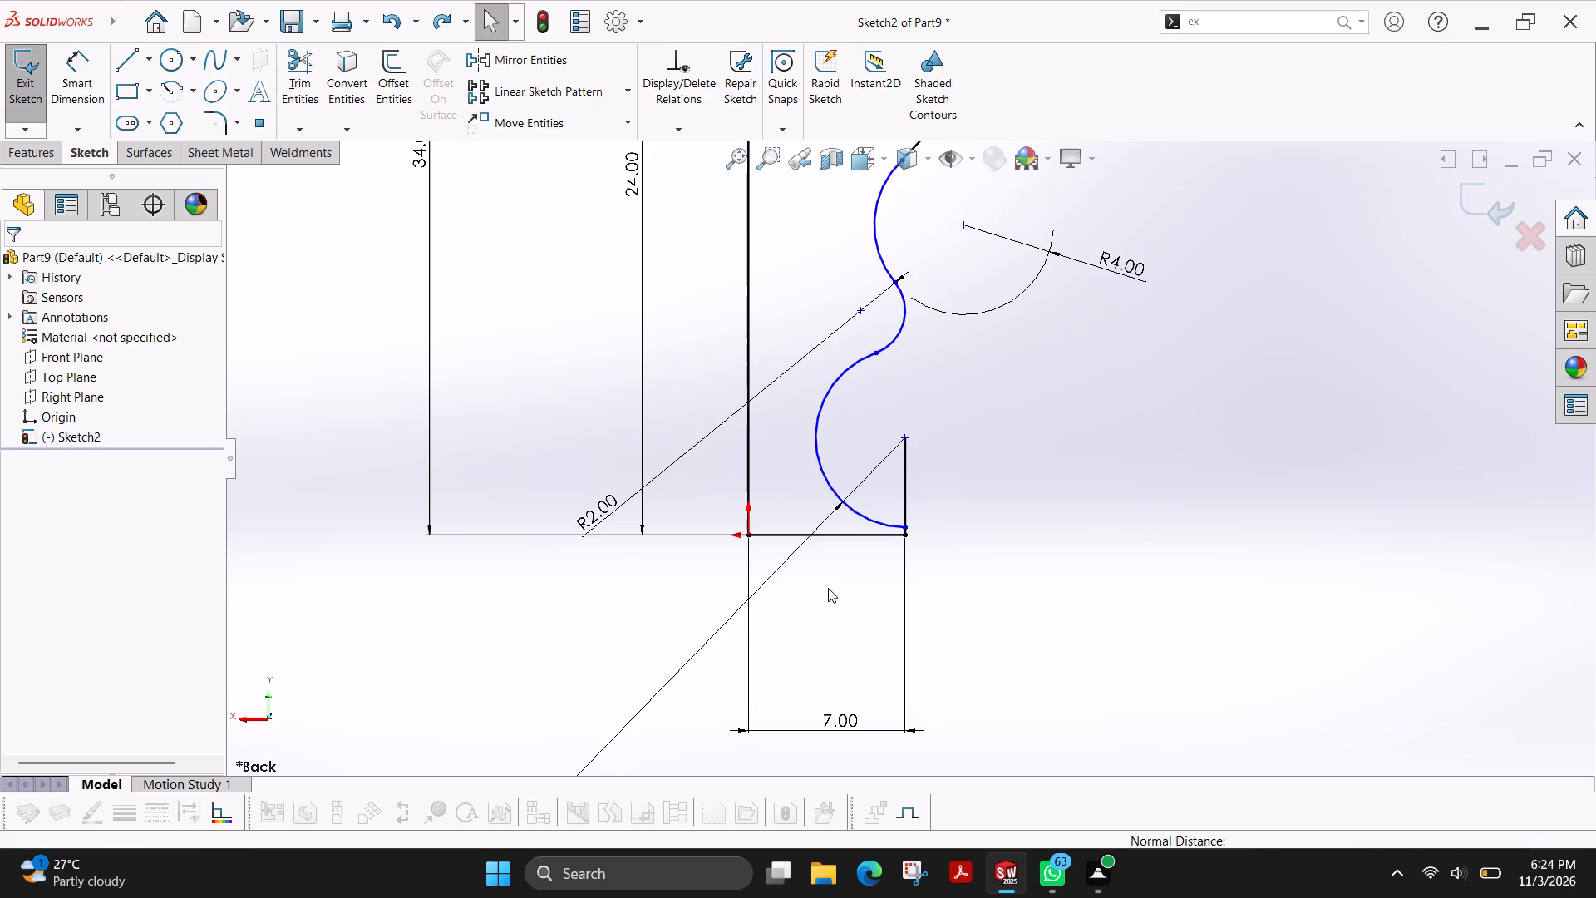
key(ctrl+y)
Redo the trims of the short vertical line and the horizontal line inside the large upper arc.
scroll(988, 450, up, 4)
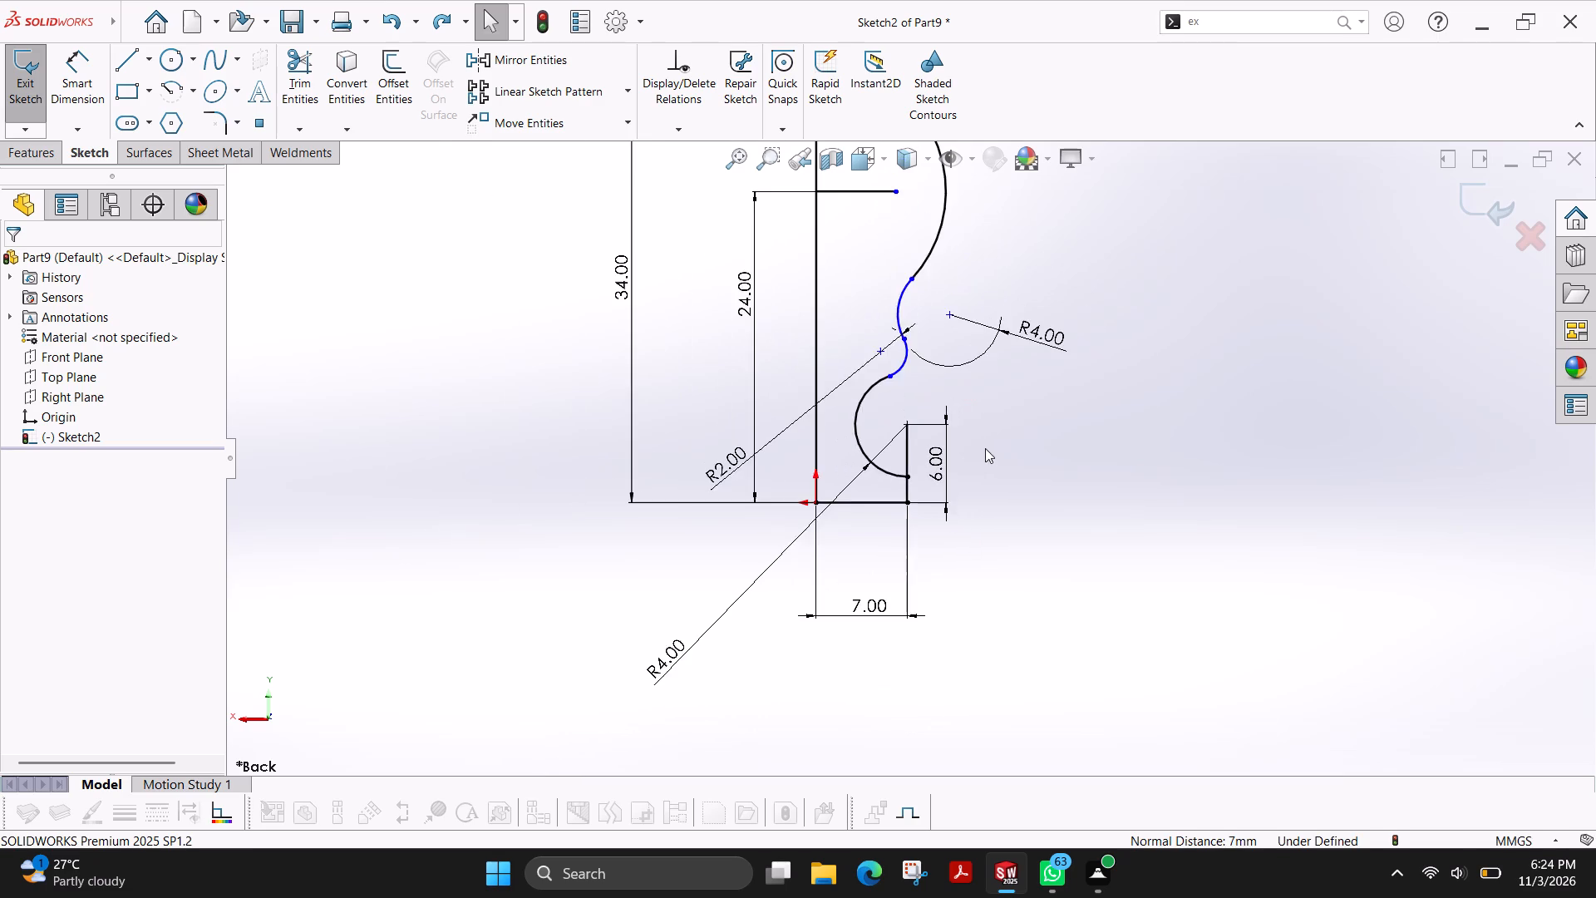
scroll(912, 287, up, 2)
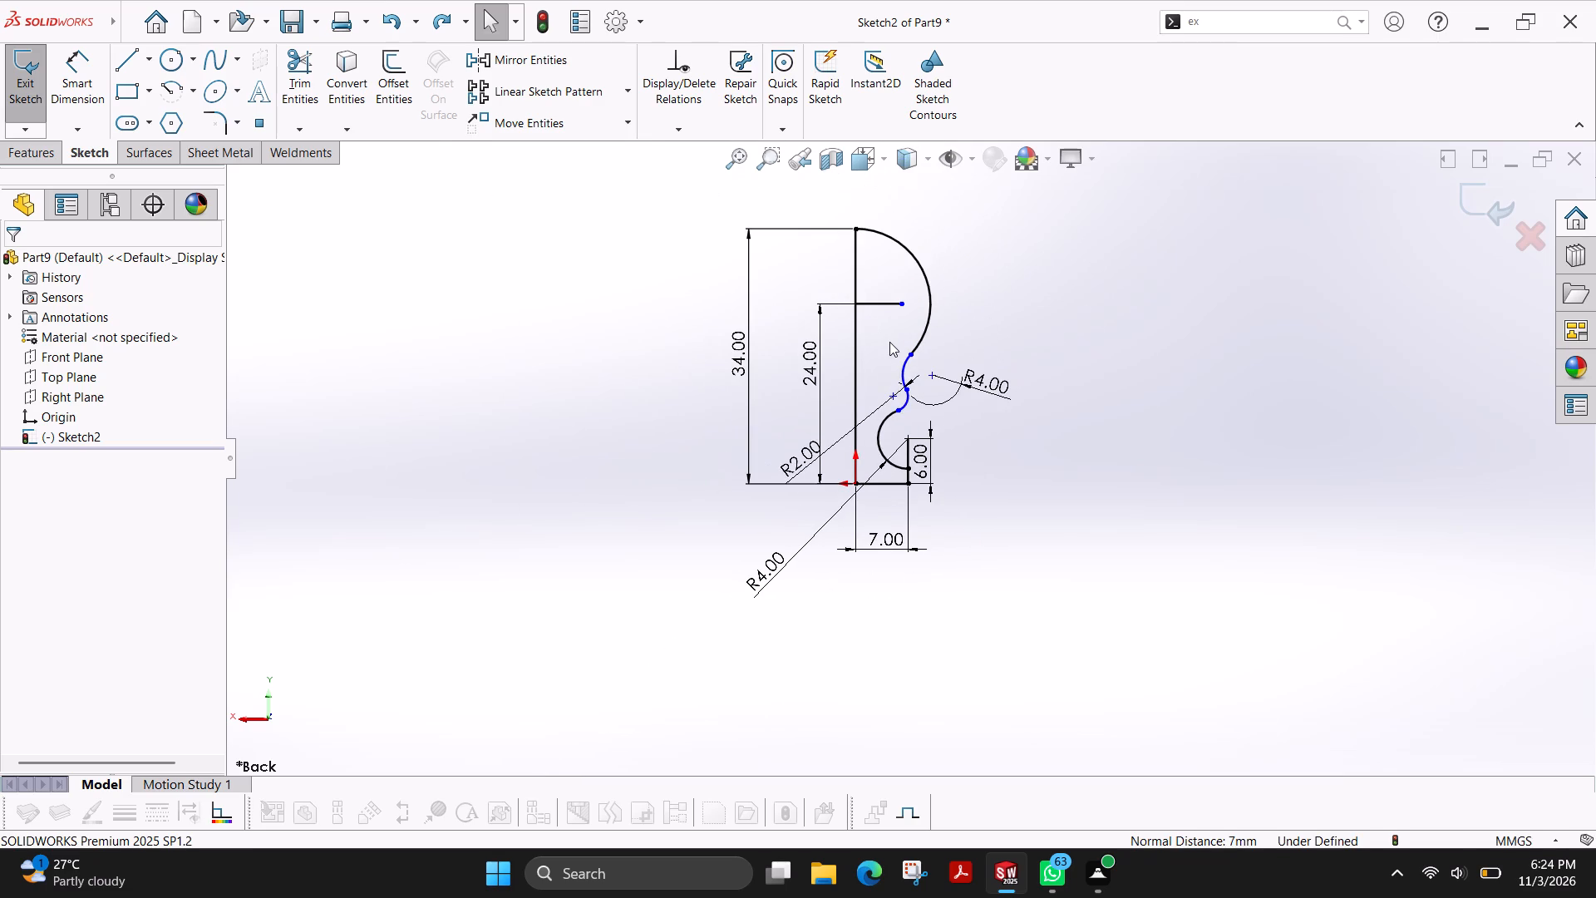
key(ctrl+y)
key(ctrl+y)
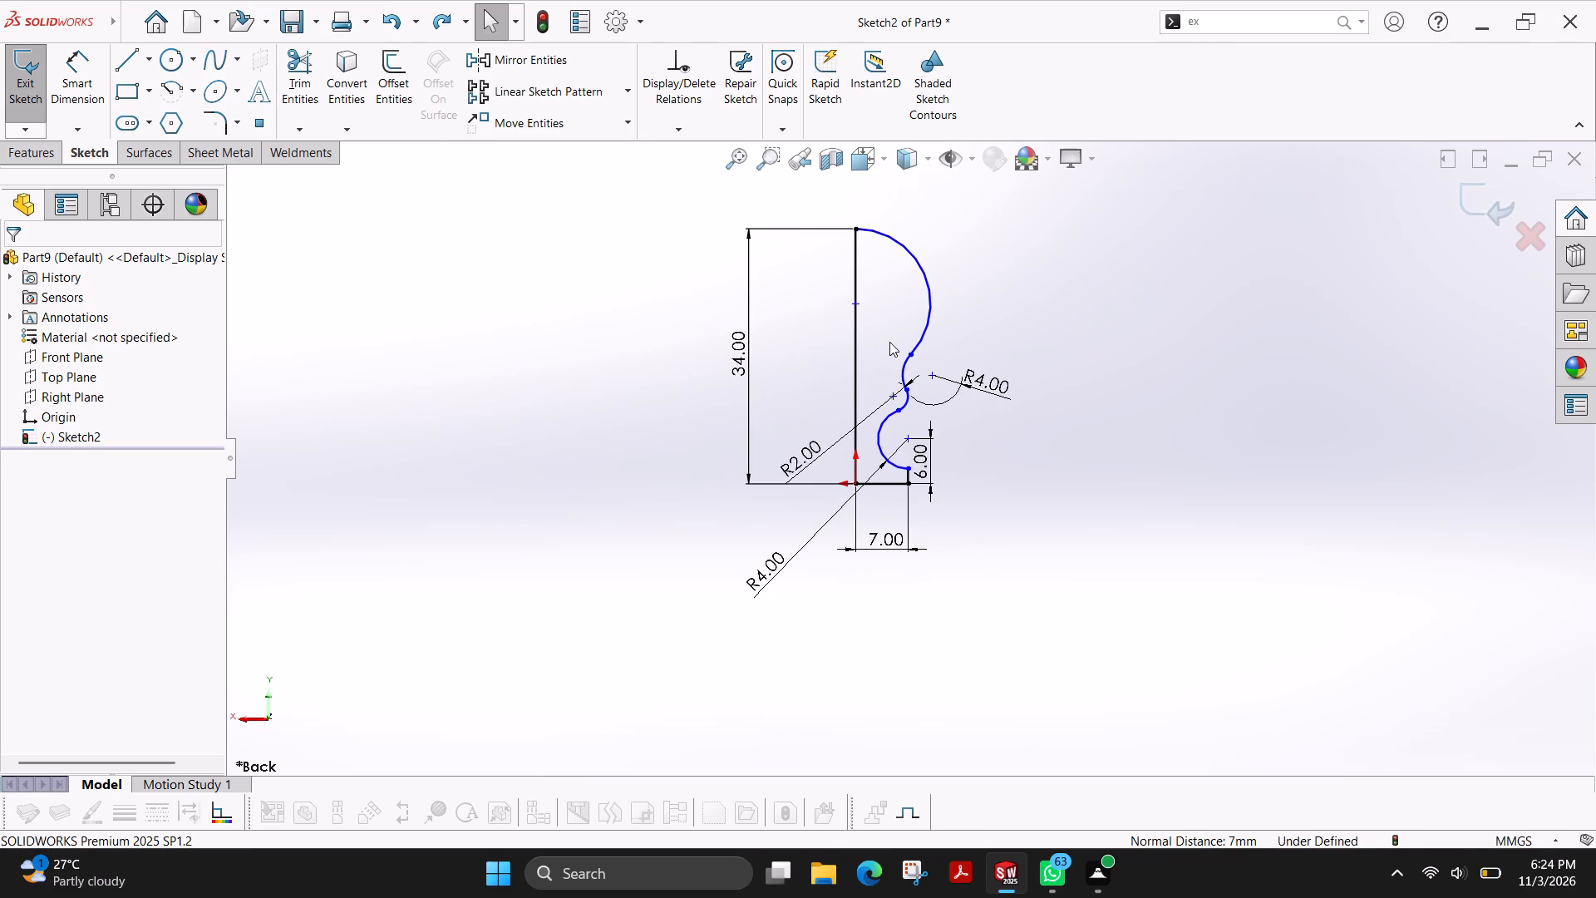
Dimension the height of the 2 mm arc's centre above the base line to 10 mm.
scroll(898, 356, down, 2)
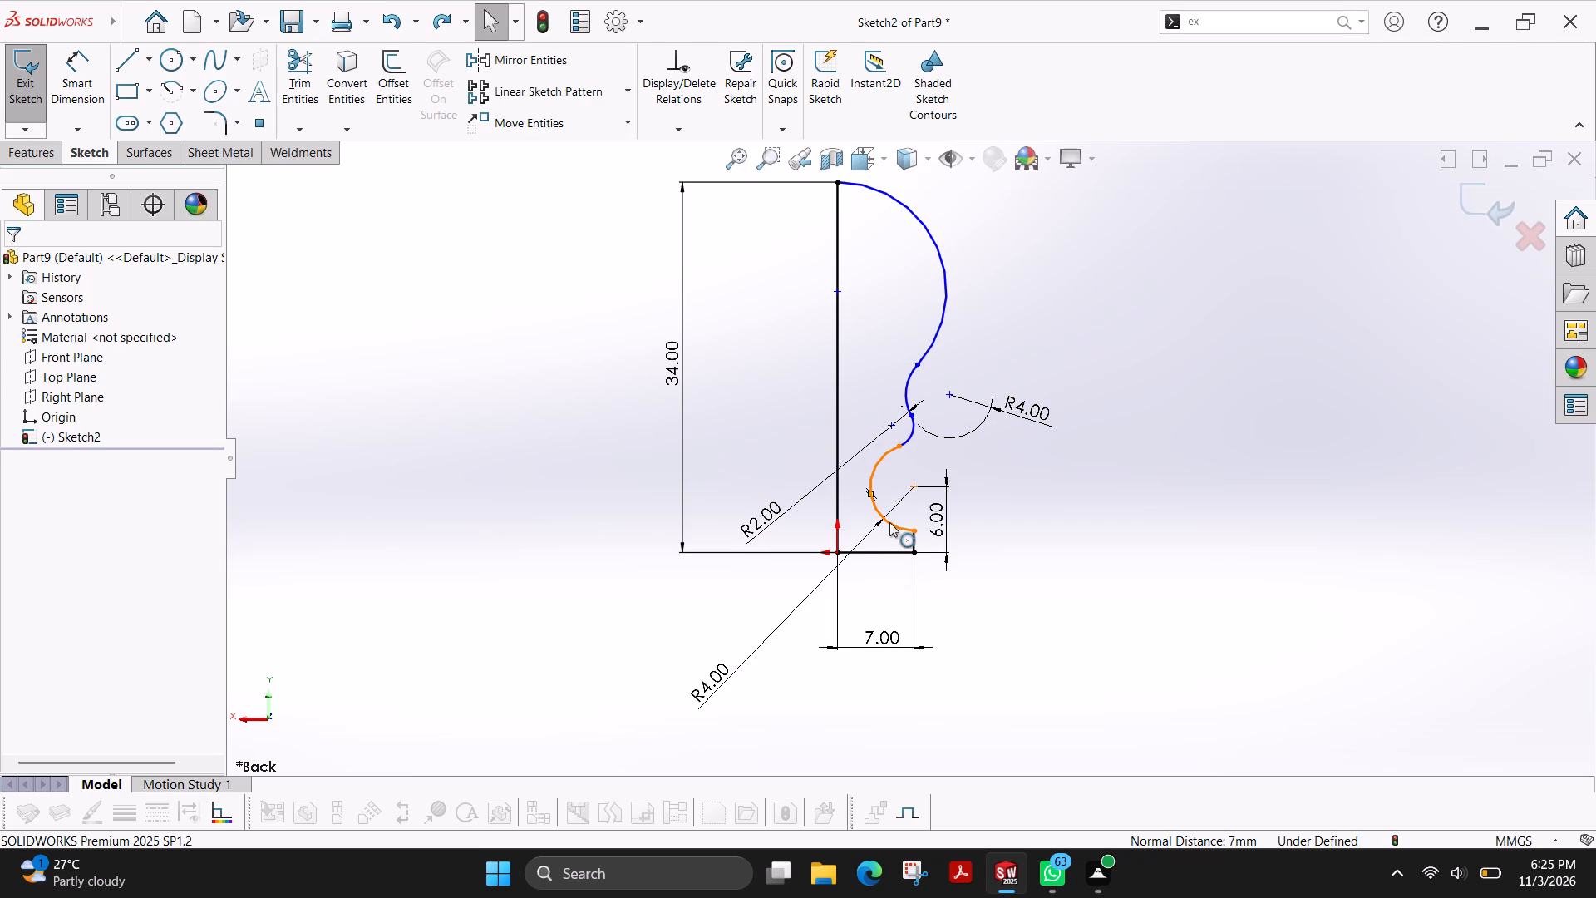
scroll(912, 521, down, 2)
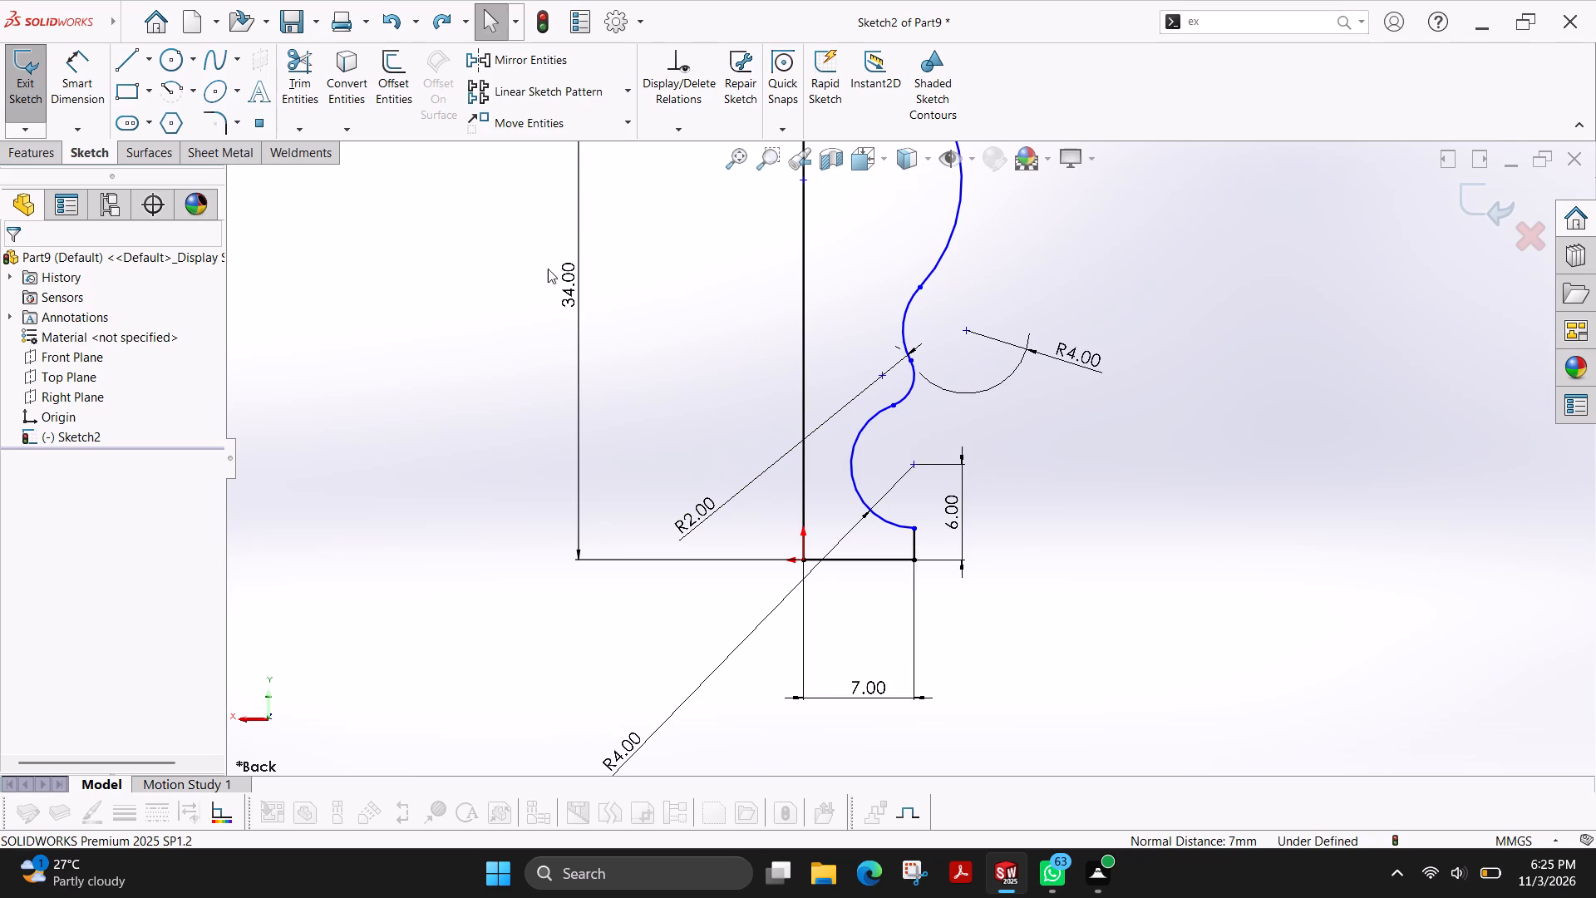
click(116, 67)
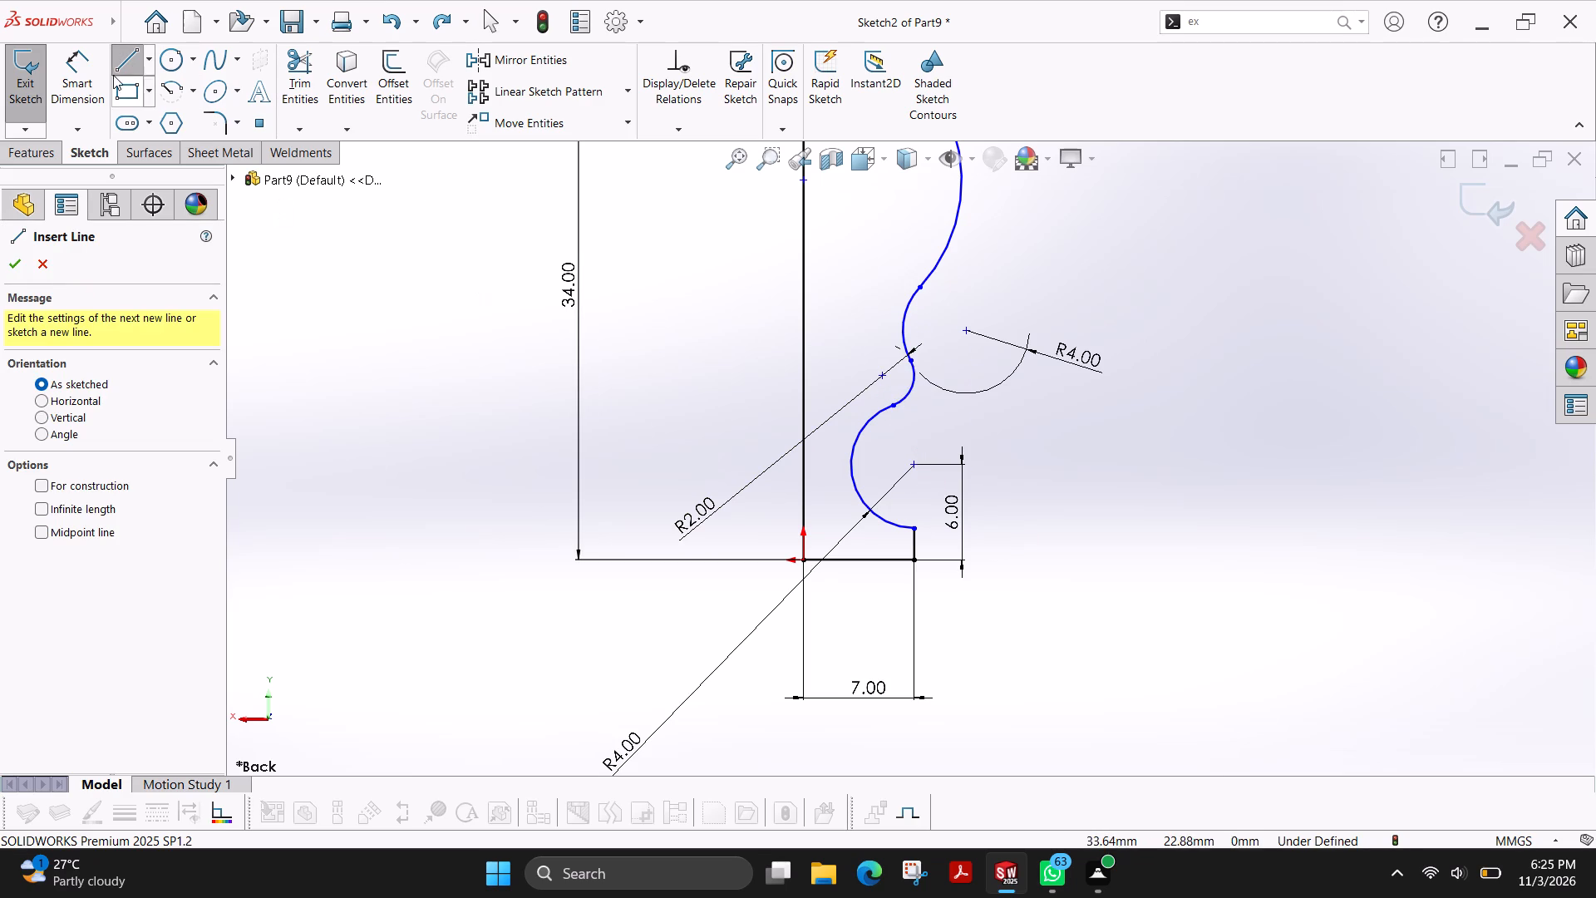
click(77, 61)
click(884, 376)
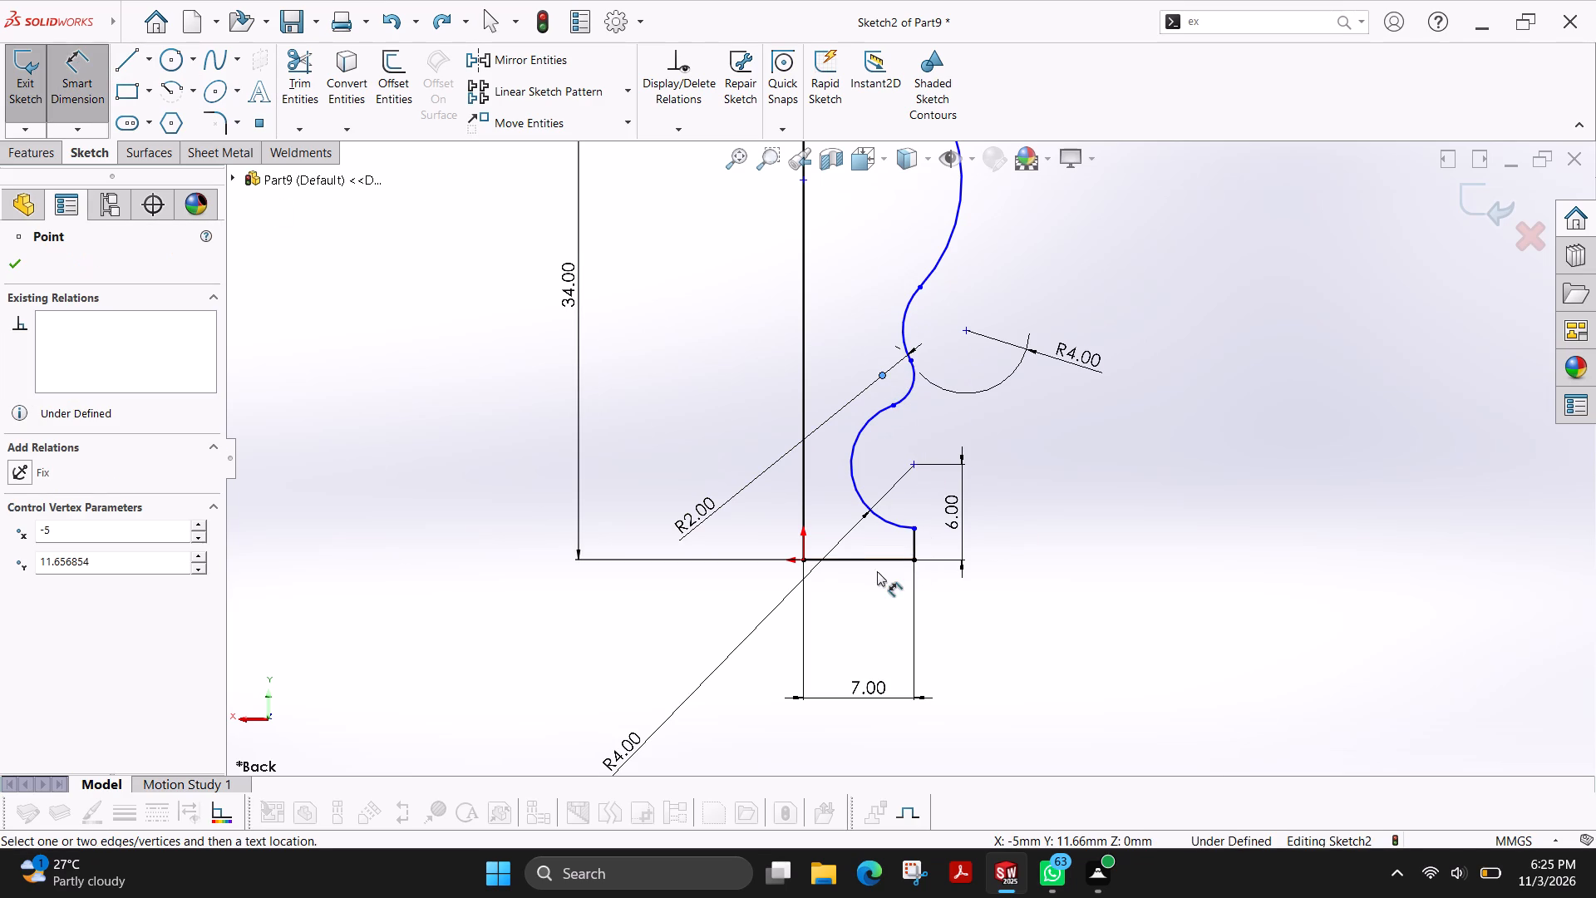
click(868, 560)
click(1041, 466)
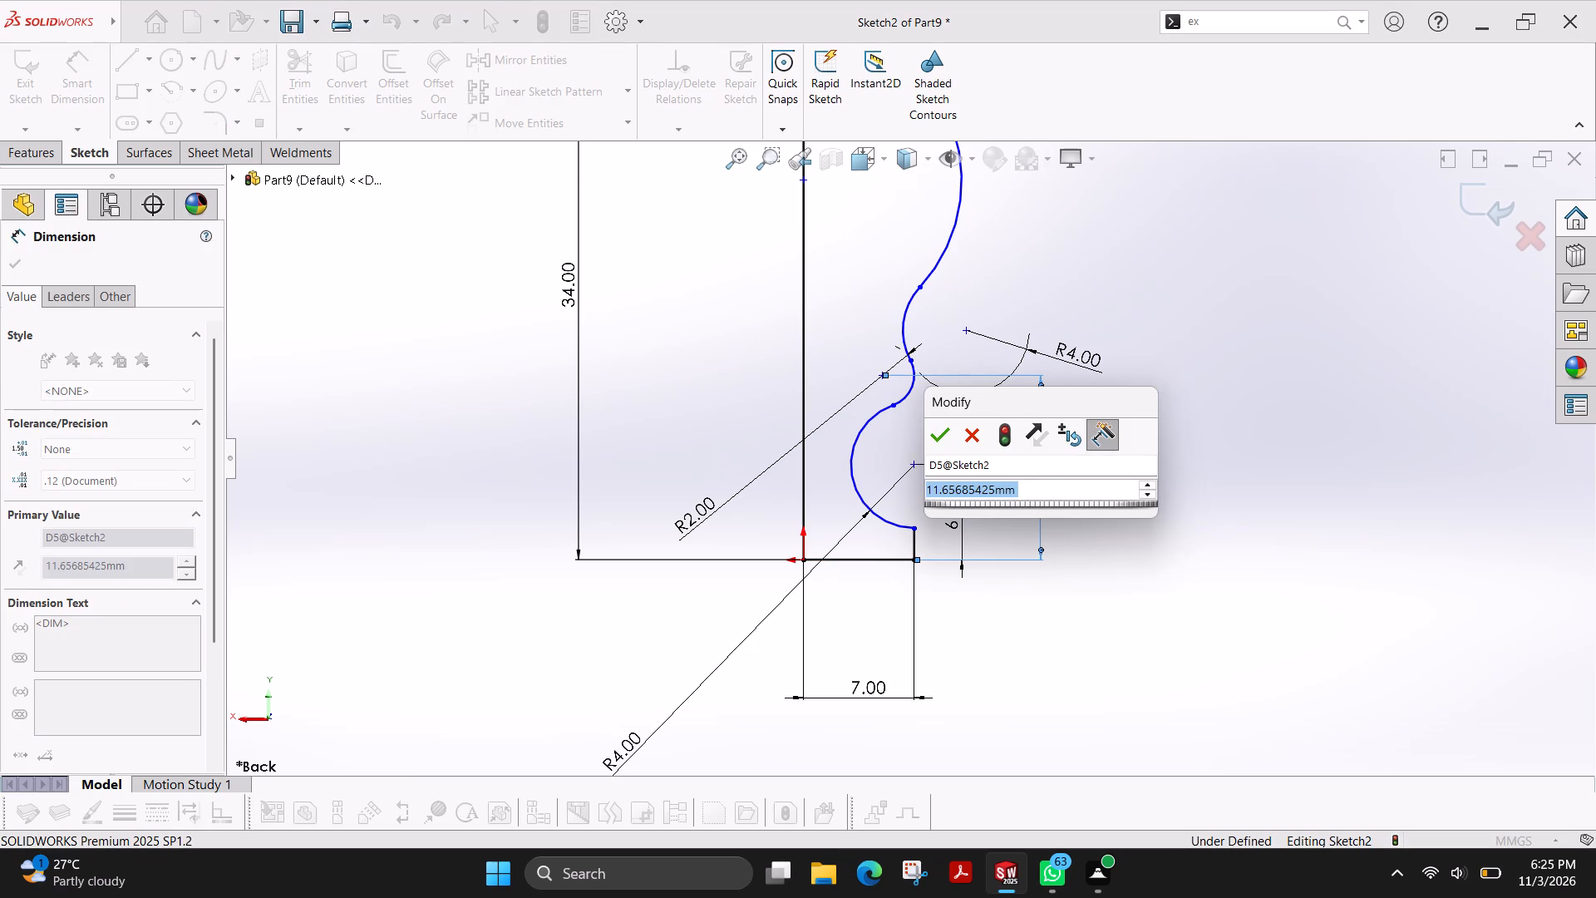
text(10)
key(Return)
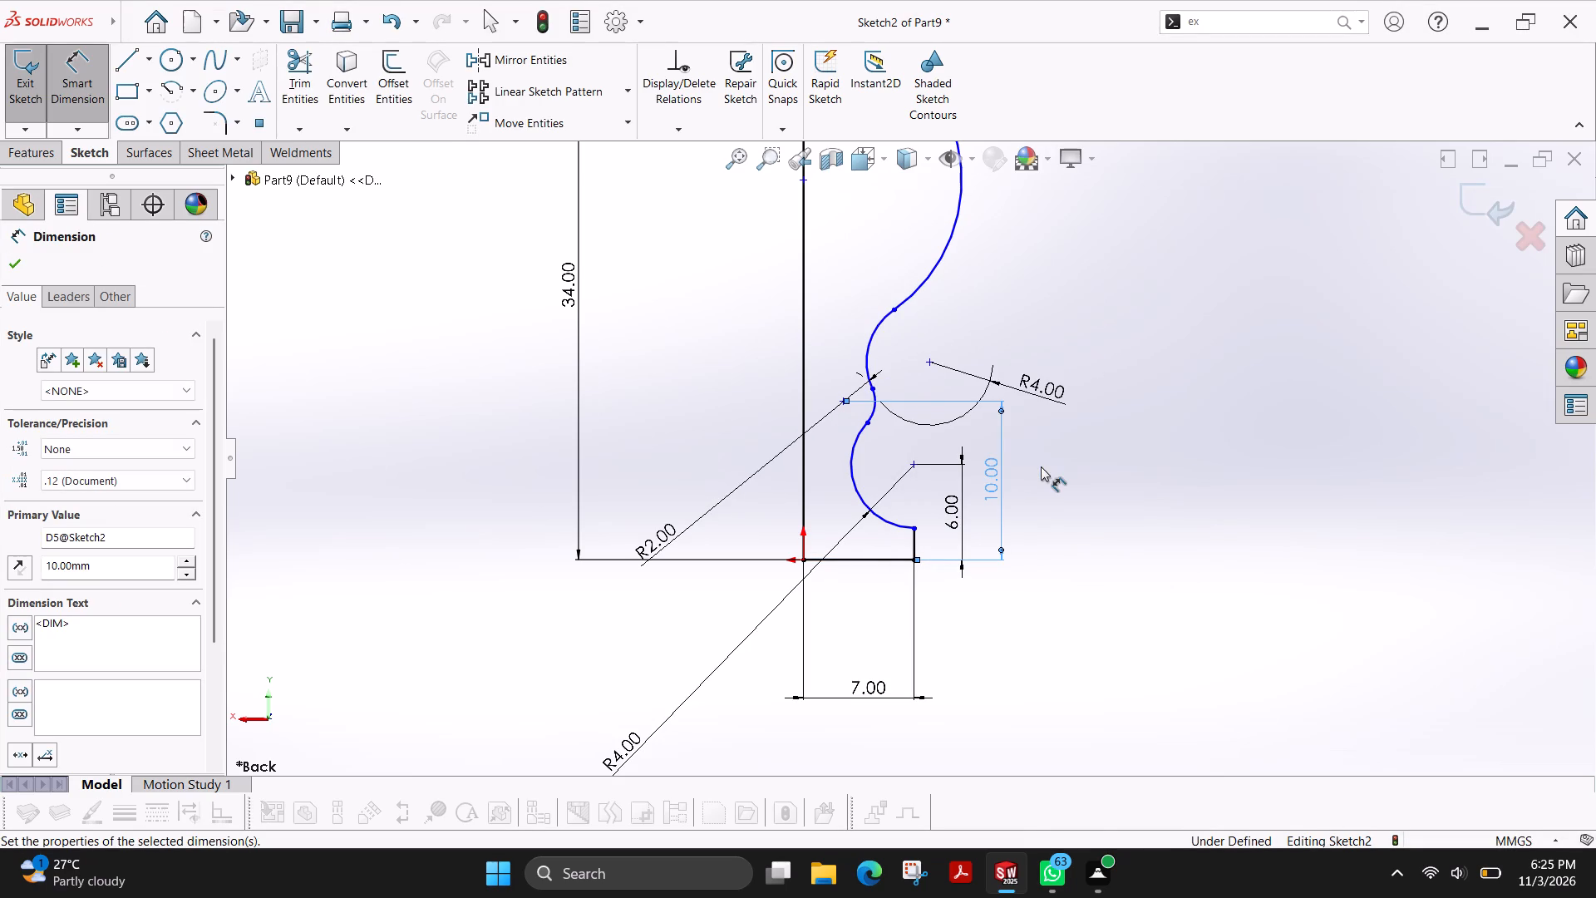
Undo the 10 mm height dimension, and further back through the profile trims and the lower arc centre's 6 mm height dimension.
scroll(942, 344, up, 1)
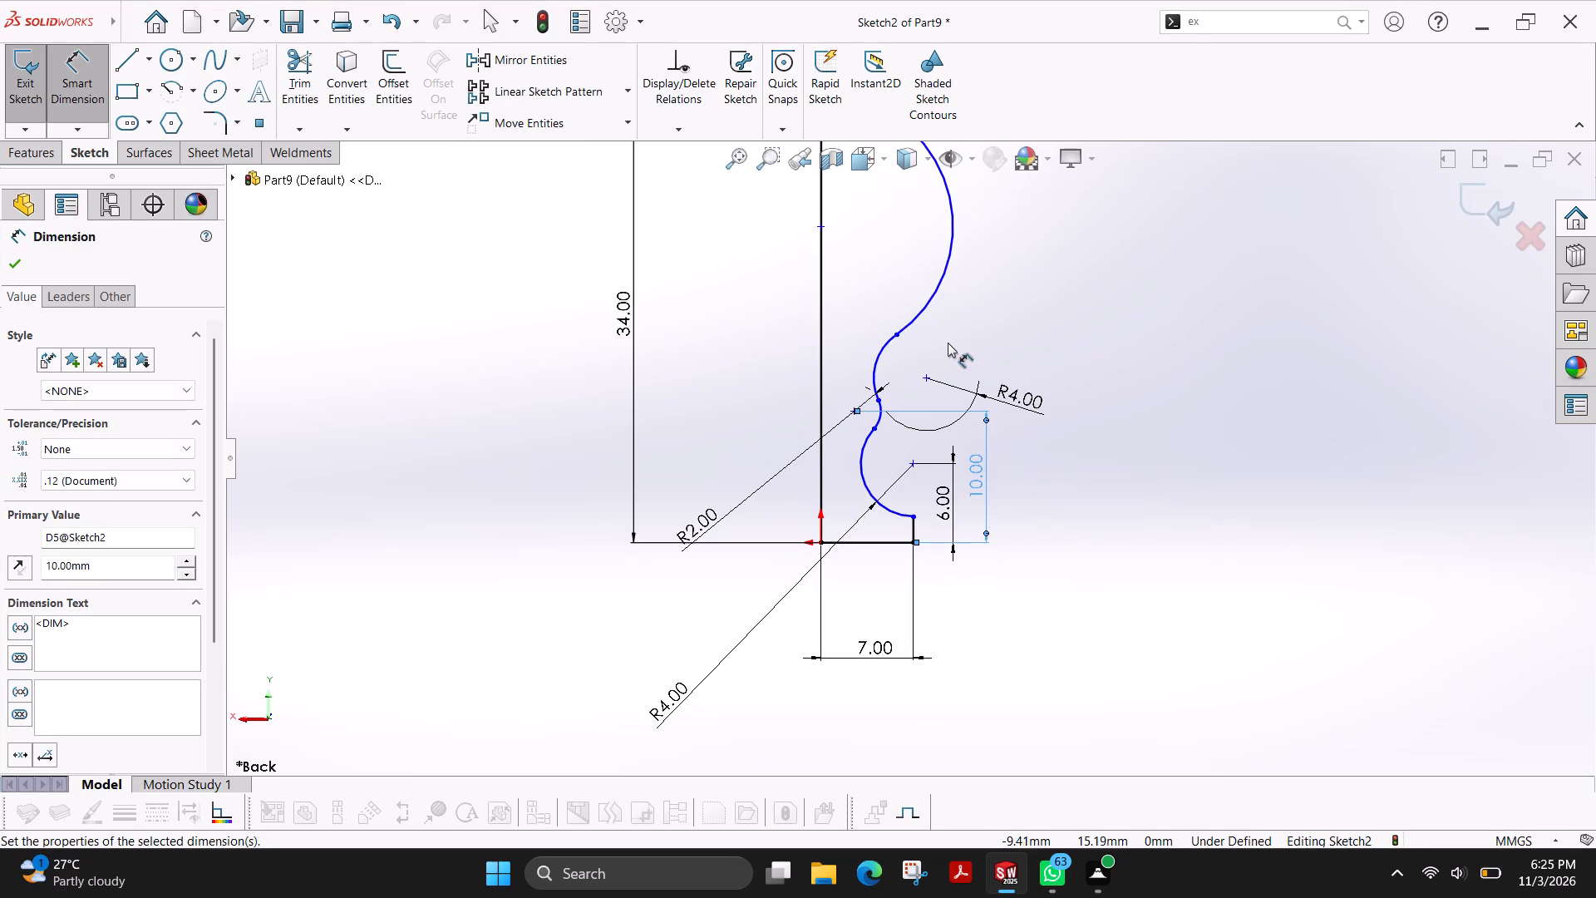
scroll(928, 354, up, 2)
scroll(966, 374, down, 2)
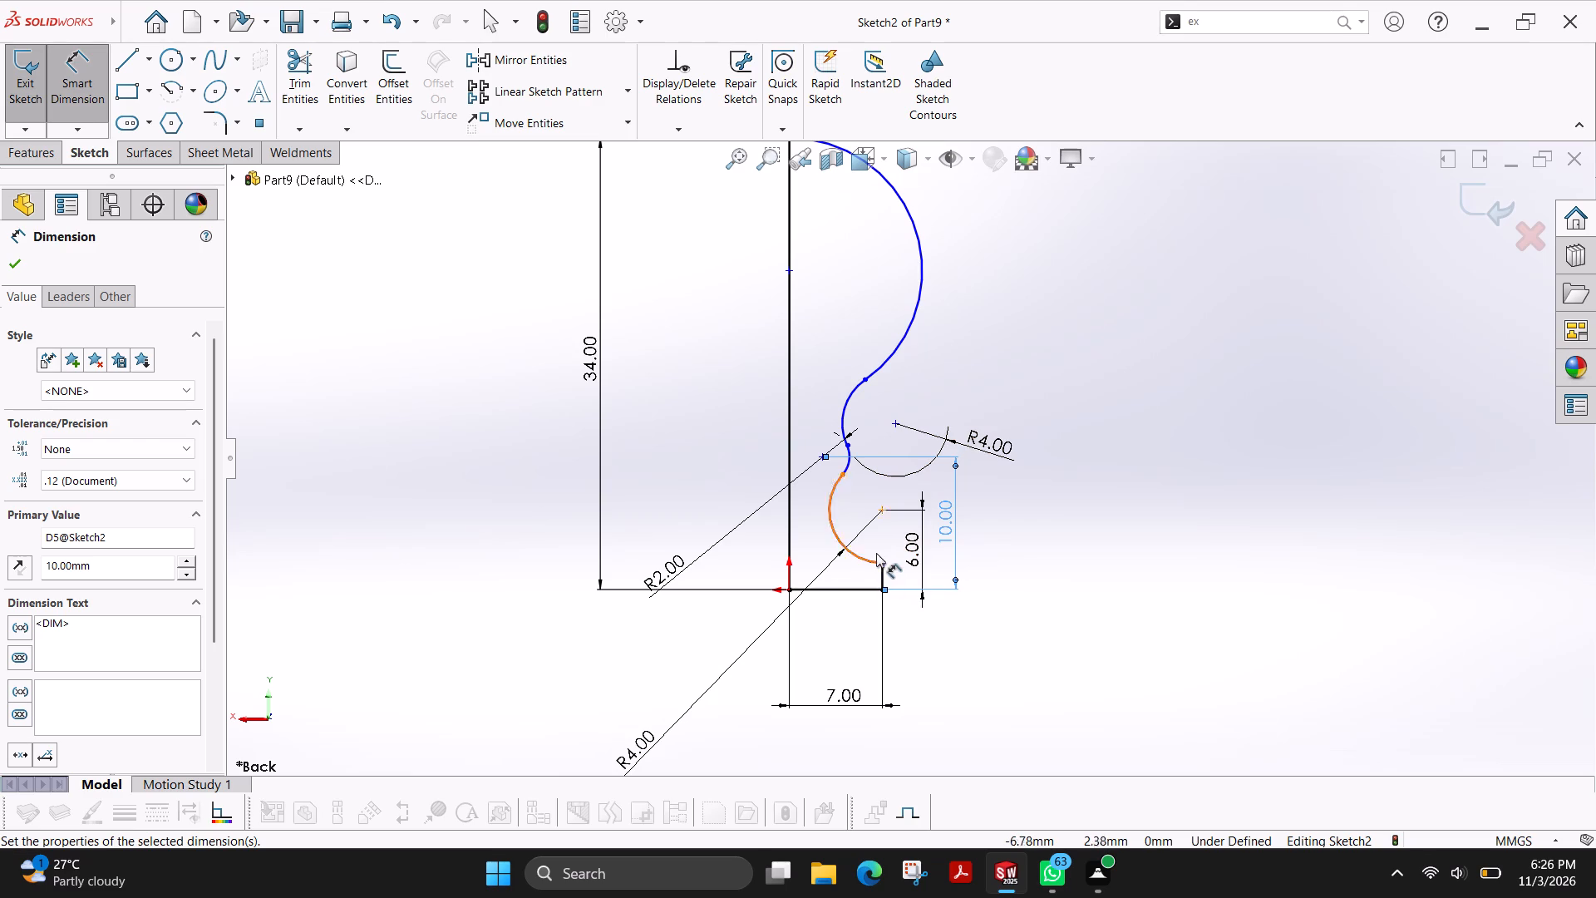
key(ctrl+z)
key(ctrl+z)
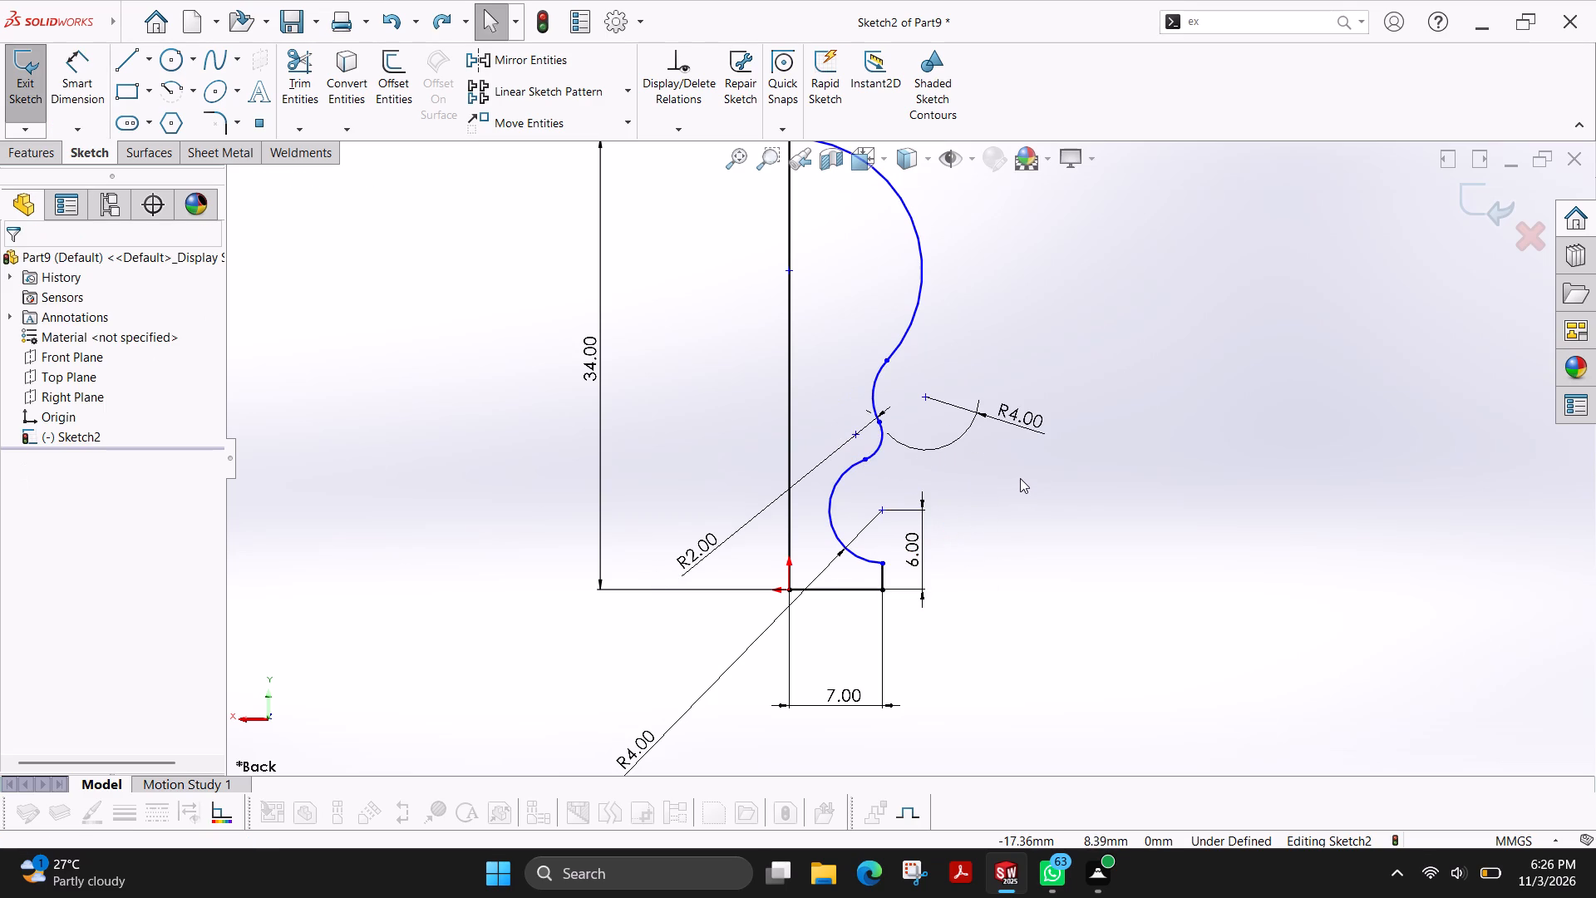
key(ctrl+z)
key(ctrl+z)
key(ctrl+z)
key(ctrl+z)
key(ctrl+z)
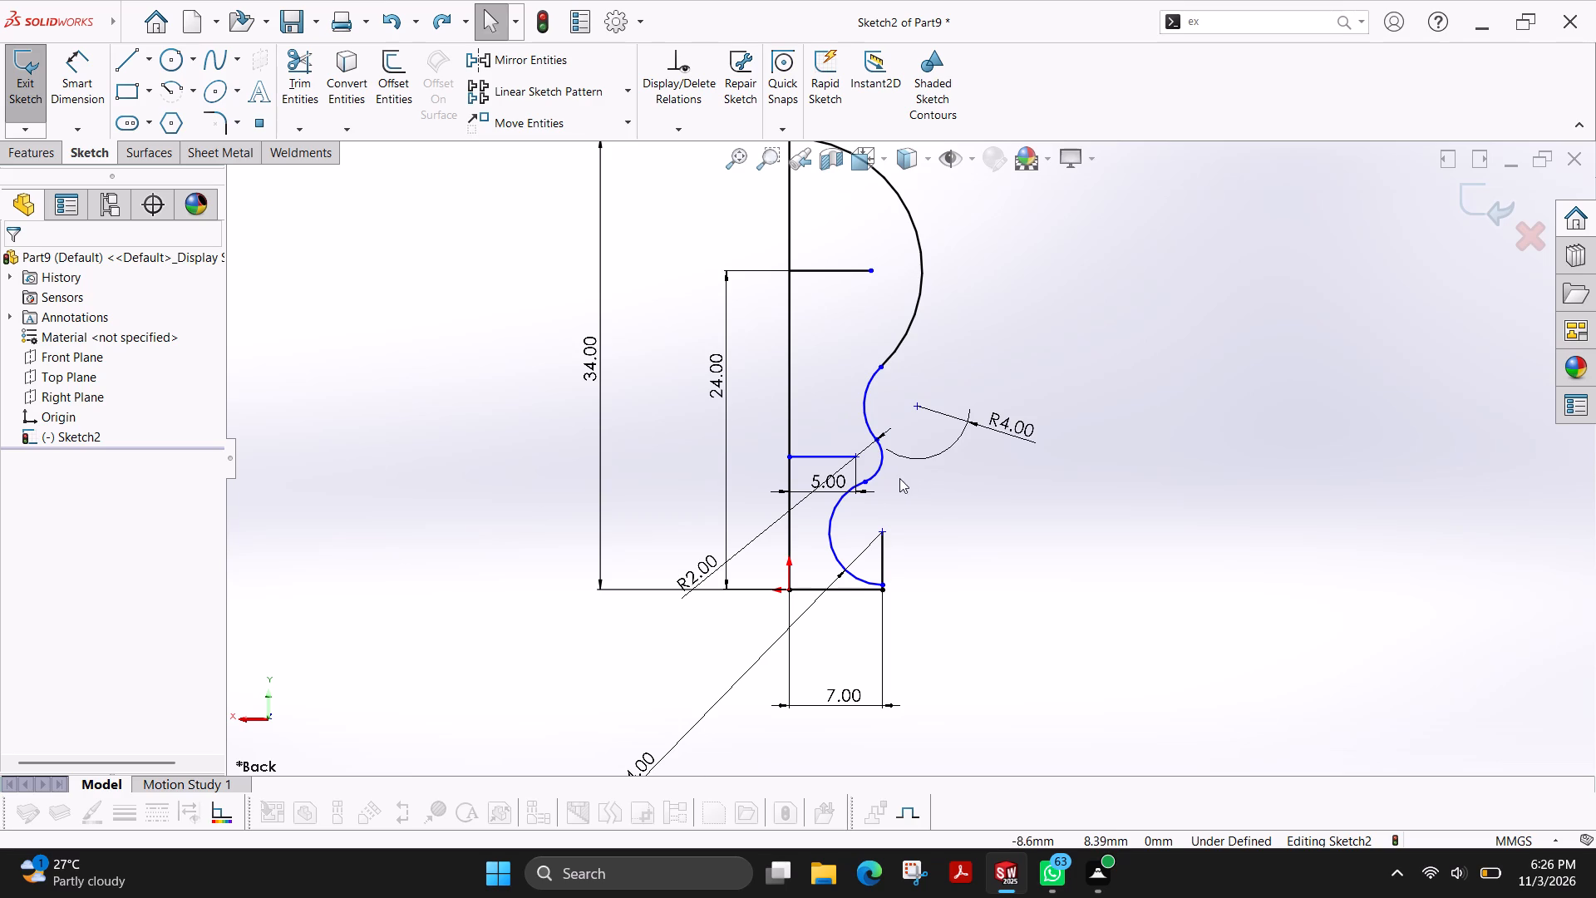
Power-trim all the lines and arcs of the profile away, emptying the sketch.
scroll(793, 295, up, 1)
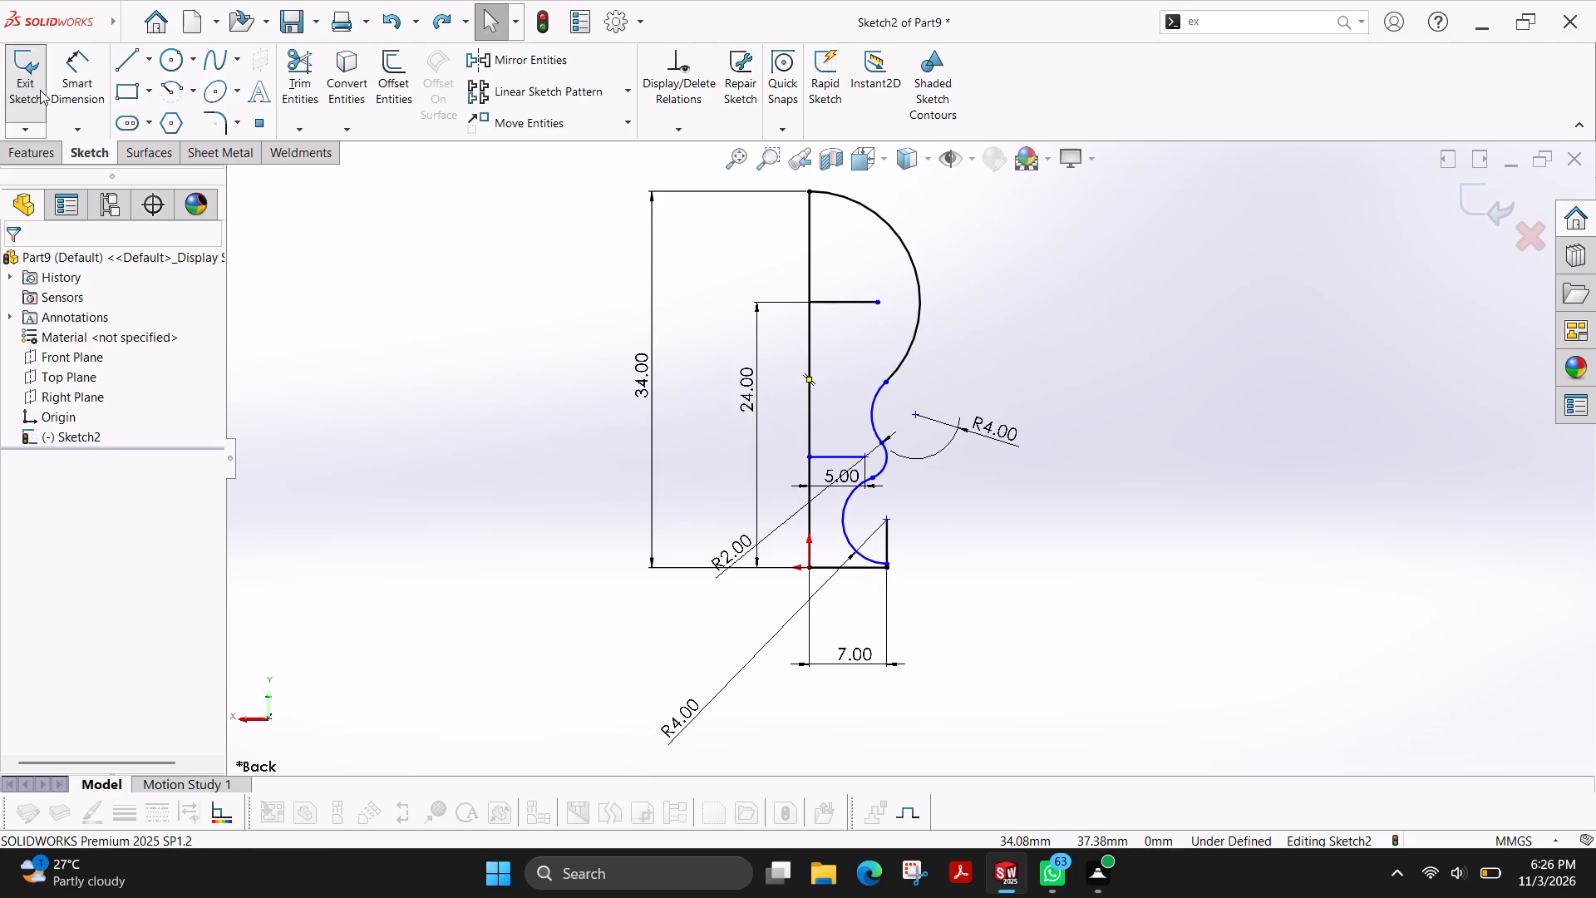
click(285, 80)
drag(945, 221, 776, 590)
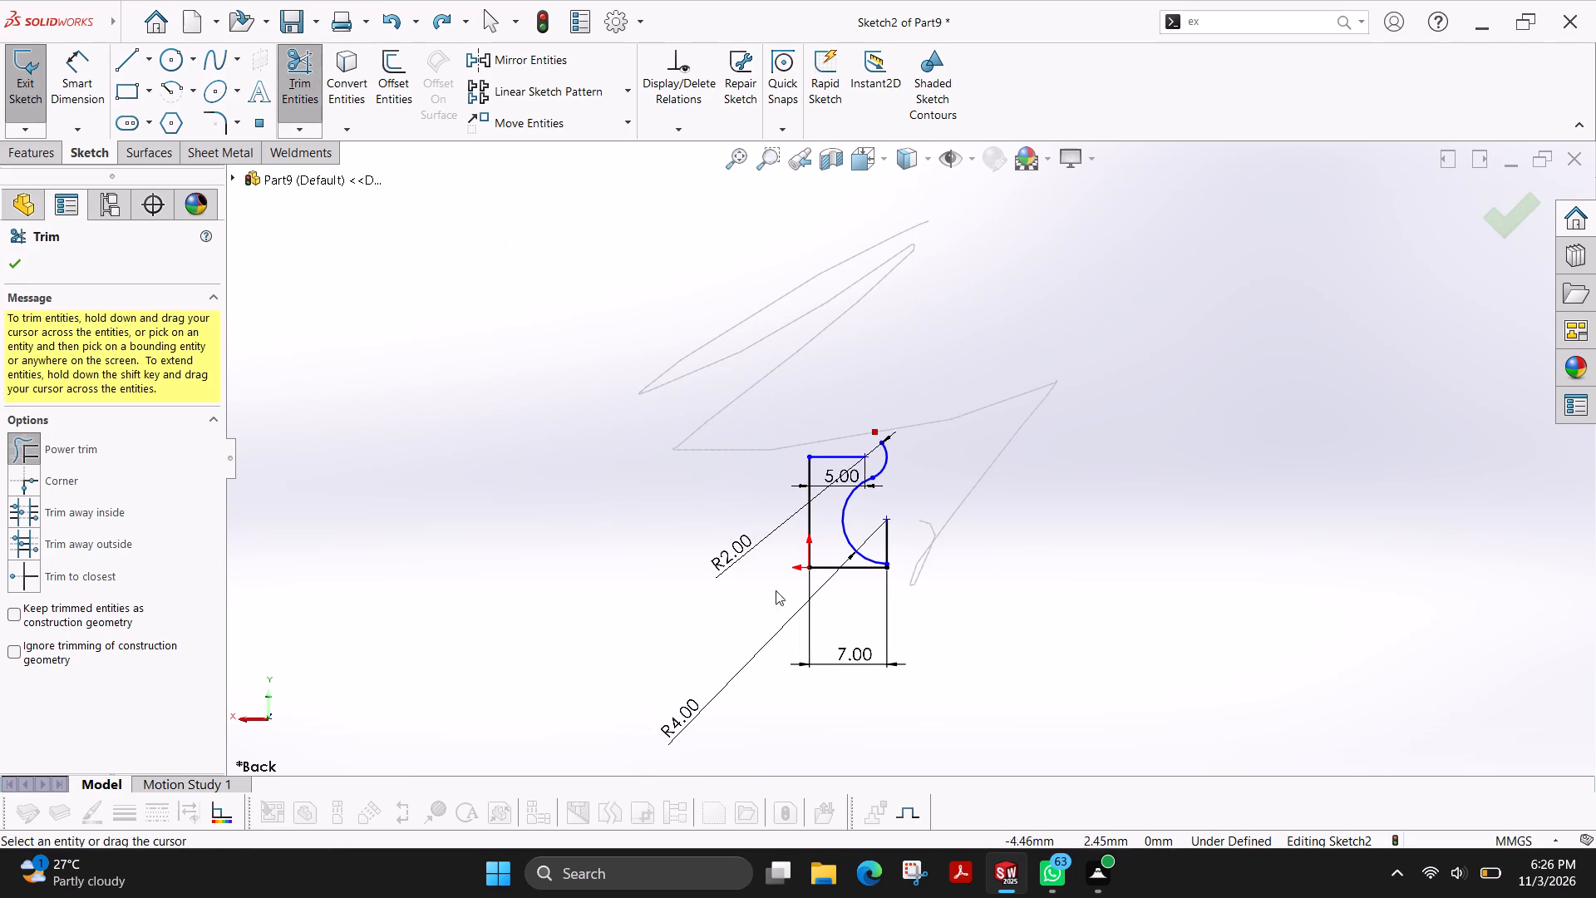
drag(776, 590, 900, 580)
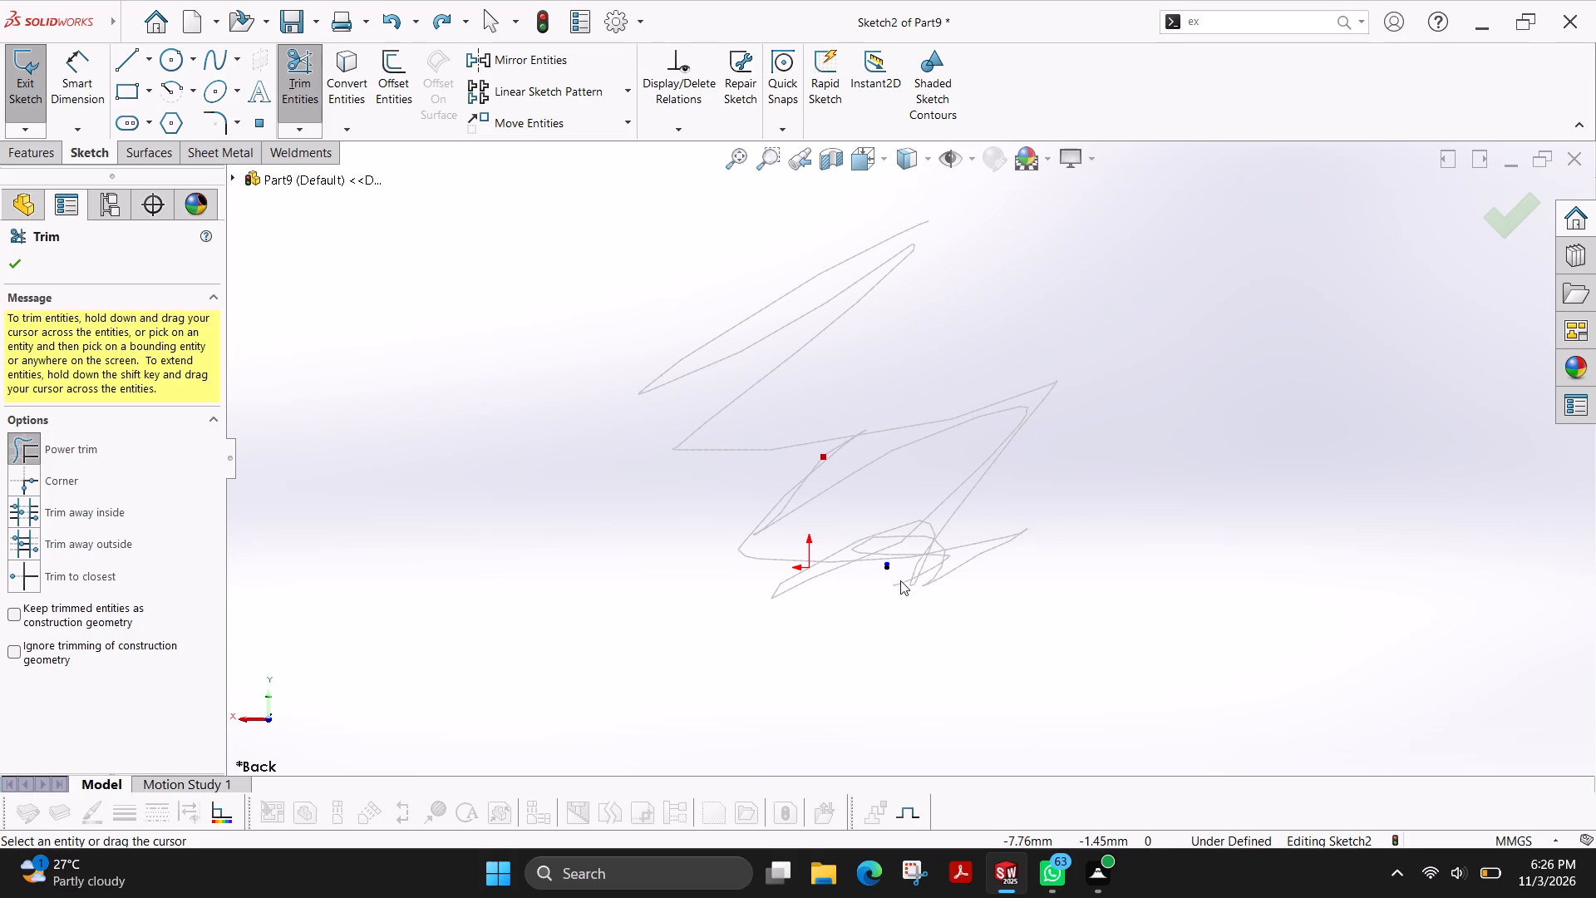
drag(900, 580, 892, 560)
scroll(893, 560, down, 8)
drag(923, 487, 840, 515)
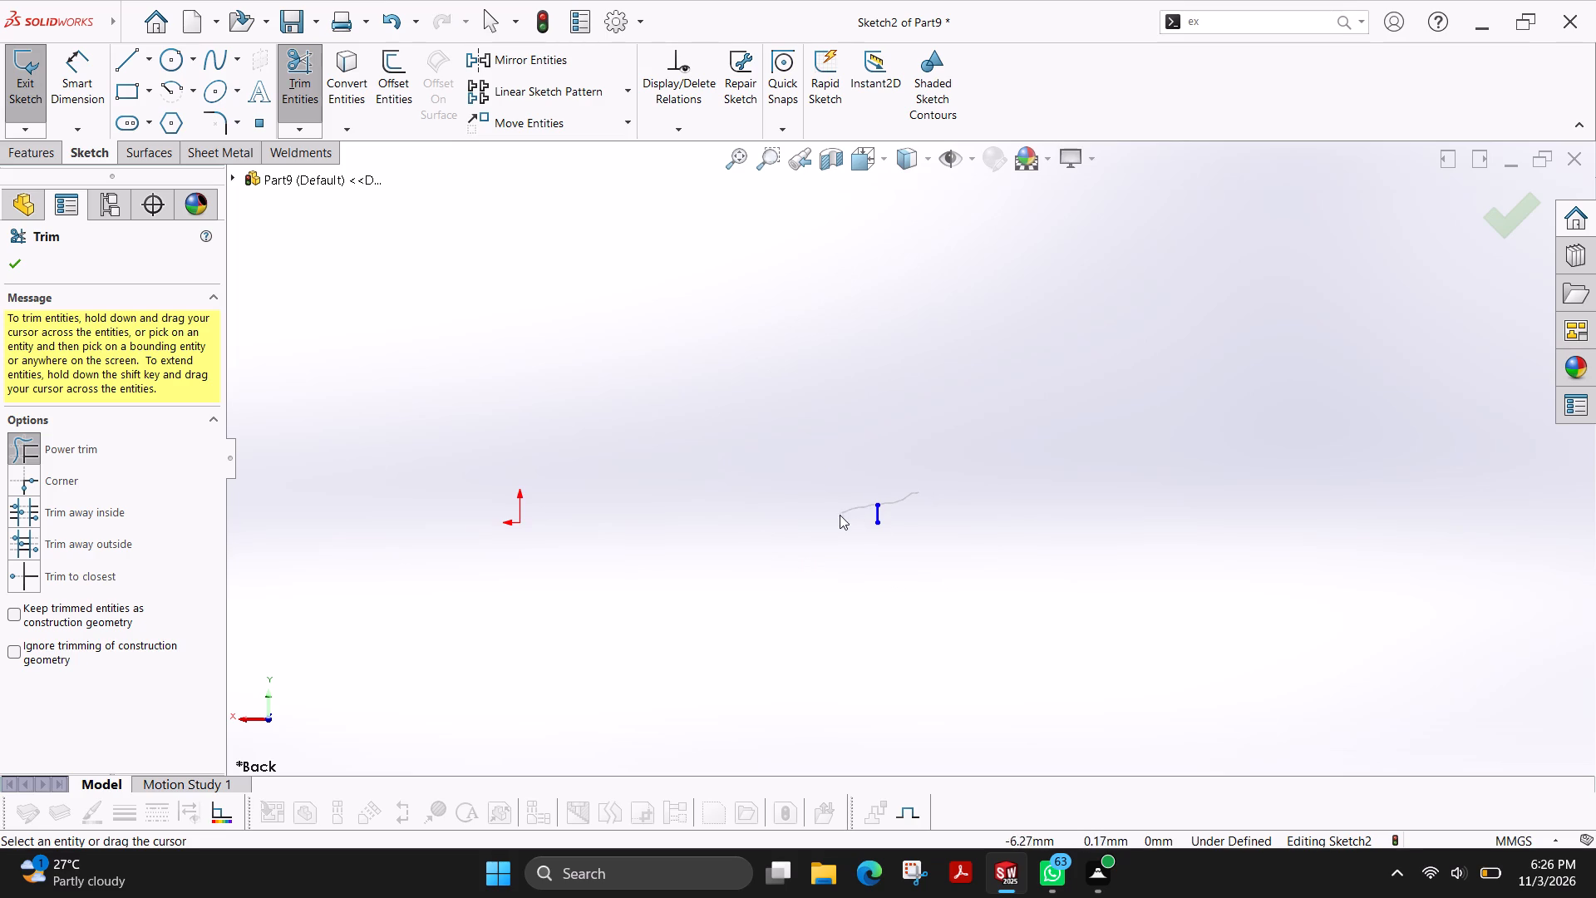
drag(840, 515, 830, 516)
scroll(830, 512, up, 4)
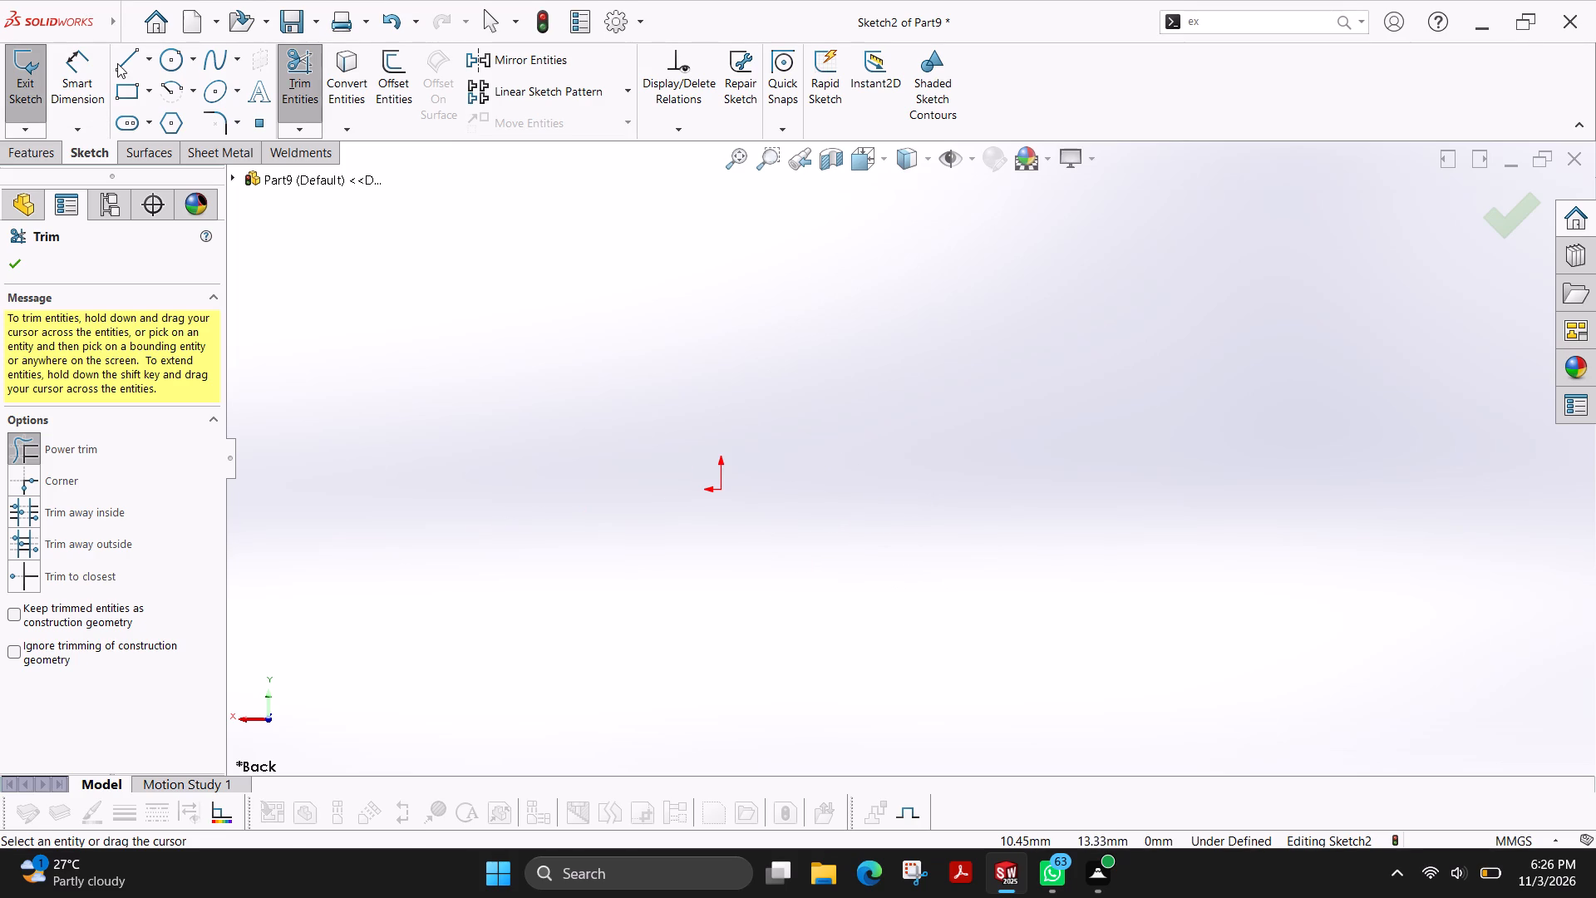
Sketch a vertical line about 12 mm up from the origin, a short horizontal base line, and a parallel vertical line from its far end.
click(126, 63)
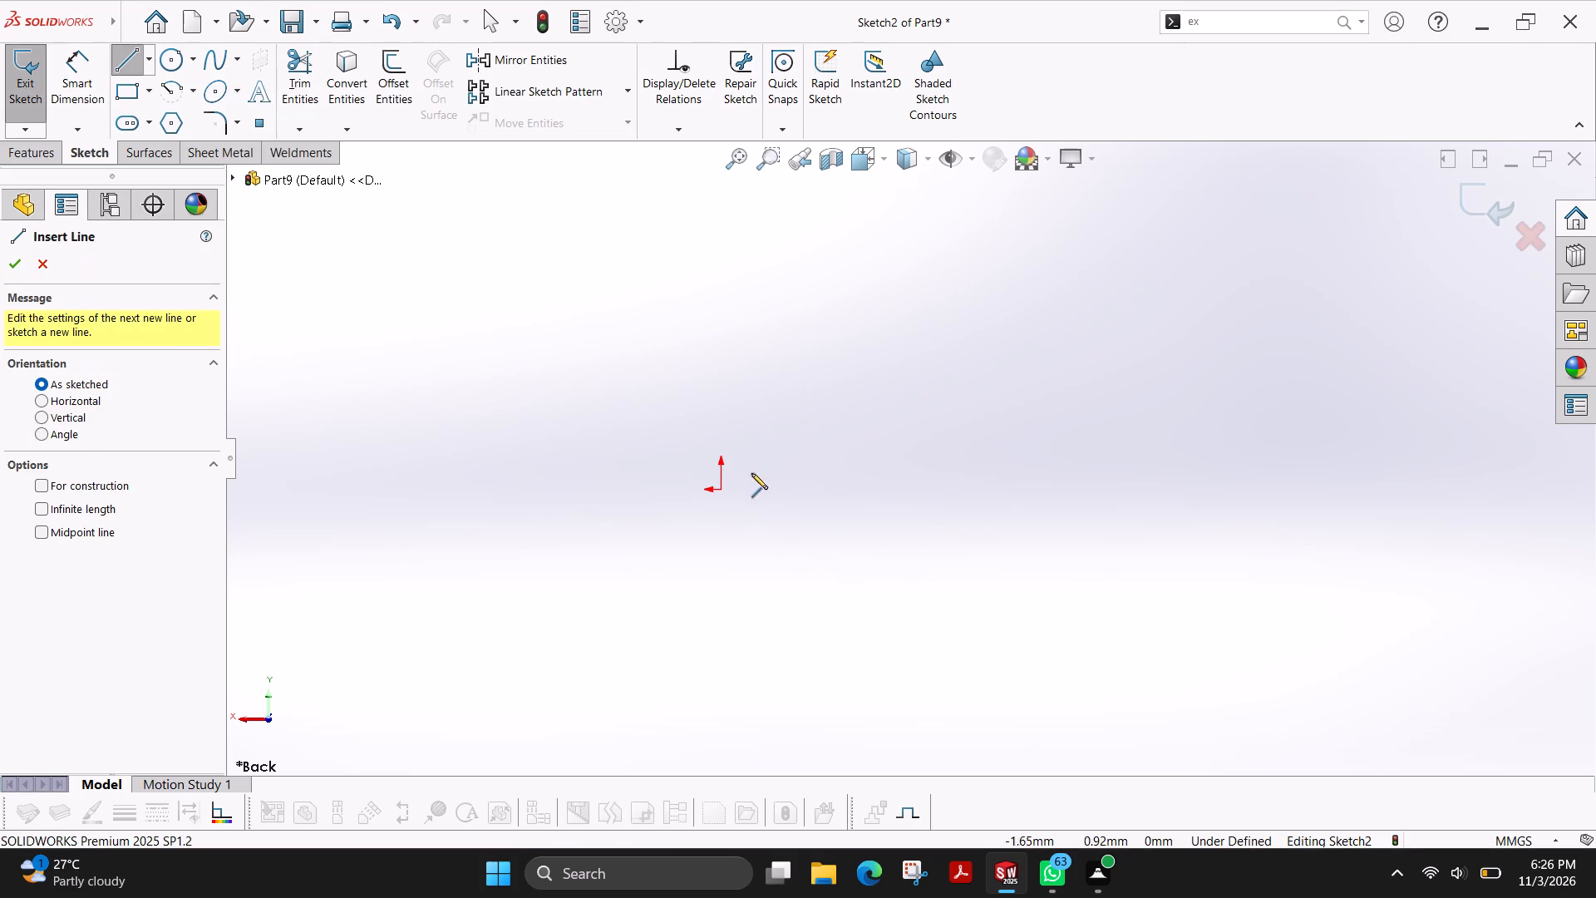
click(722, 487)
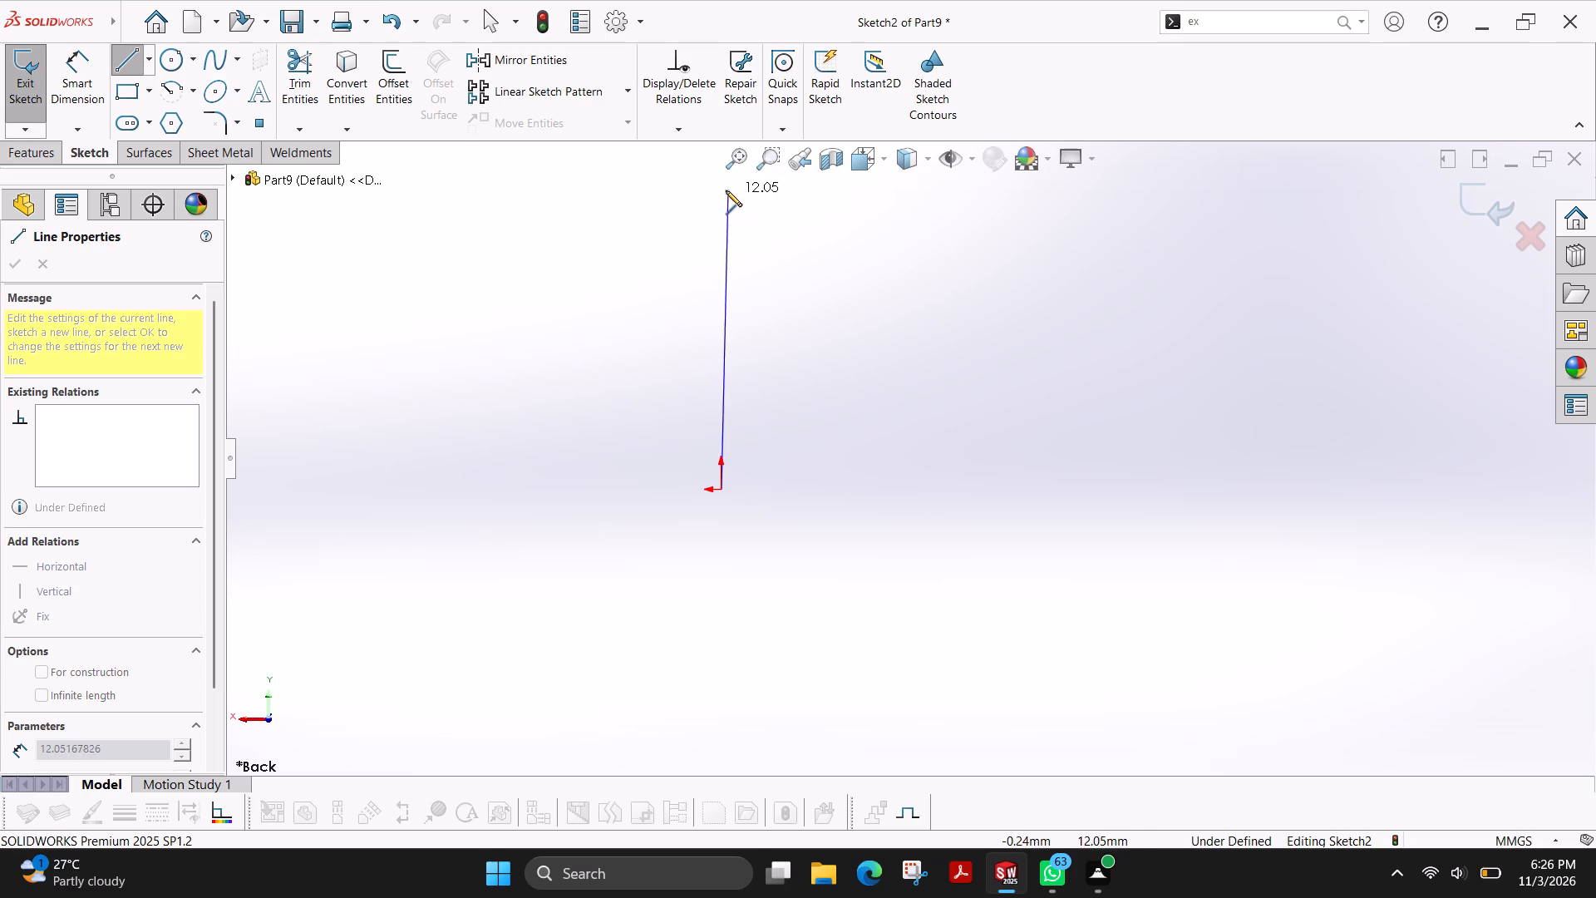
click(724, 190)
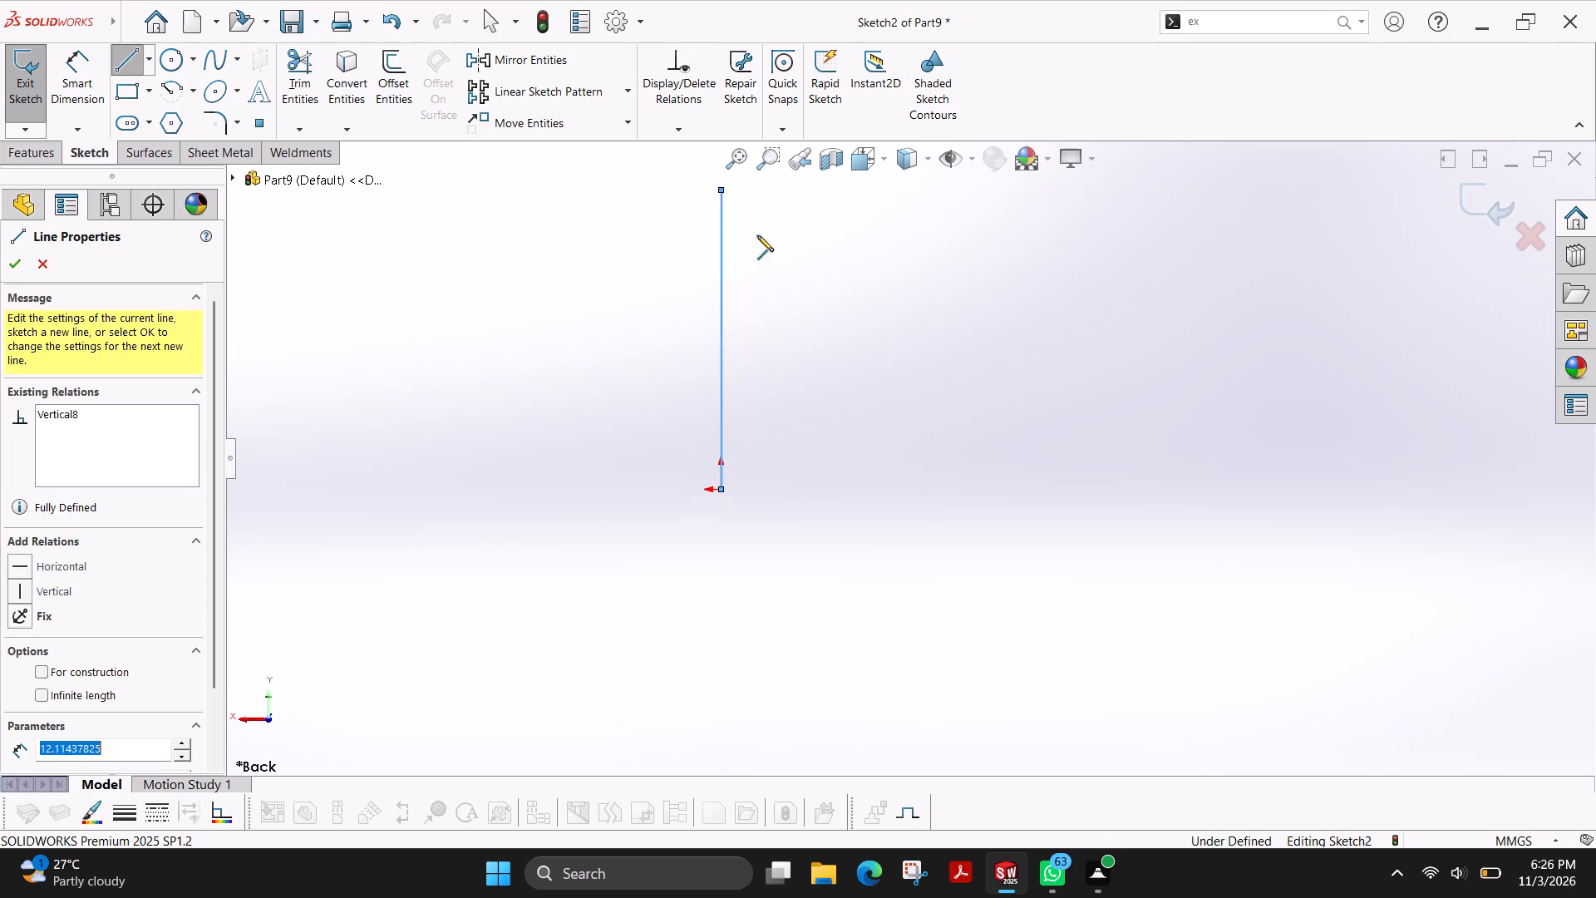
key(Escape)
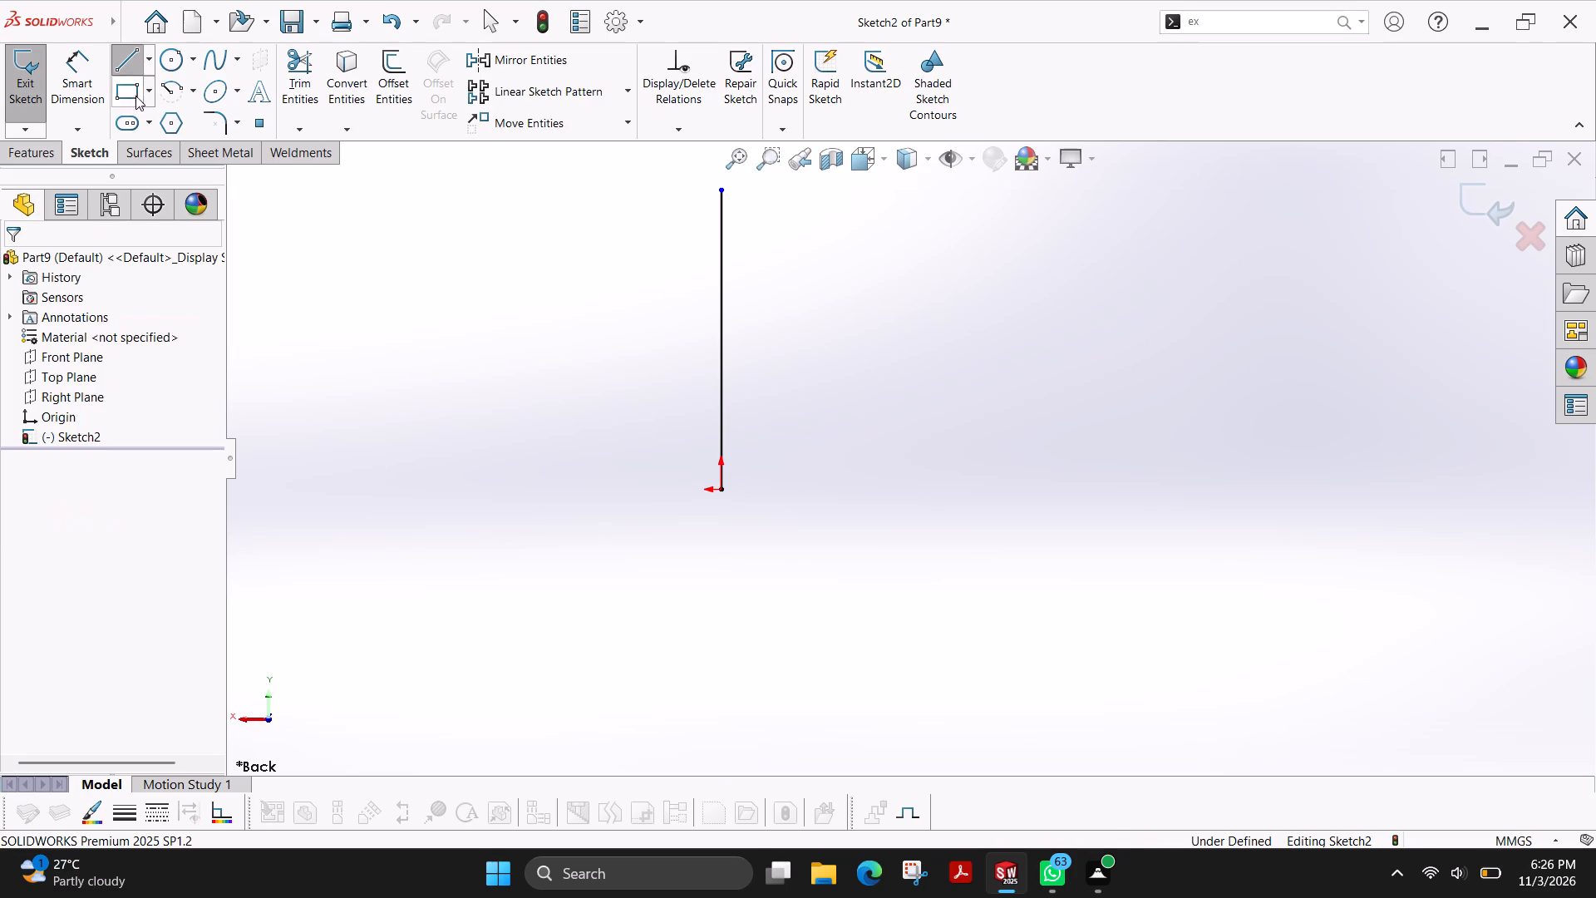
click(128, 59)
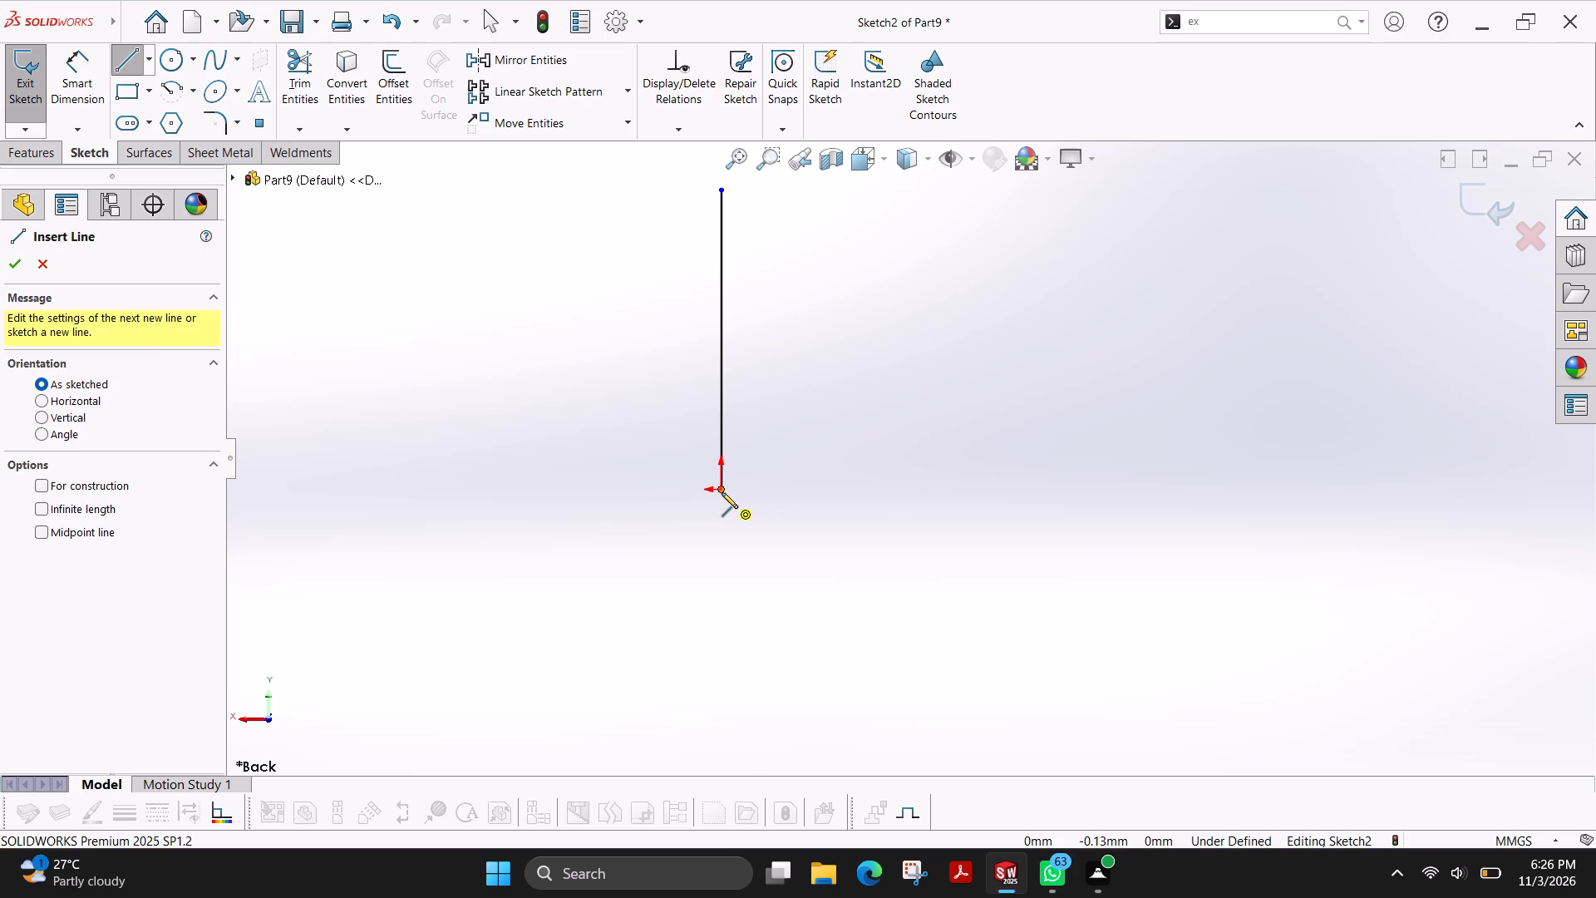
click(722, 492)
click(785, 489)
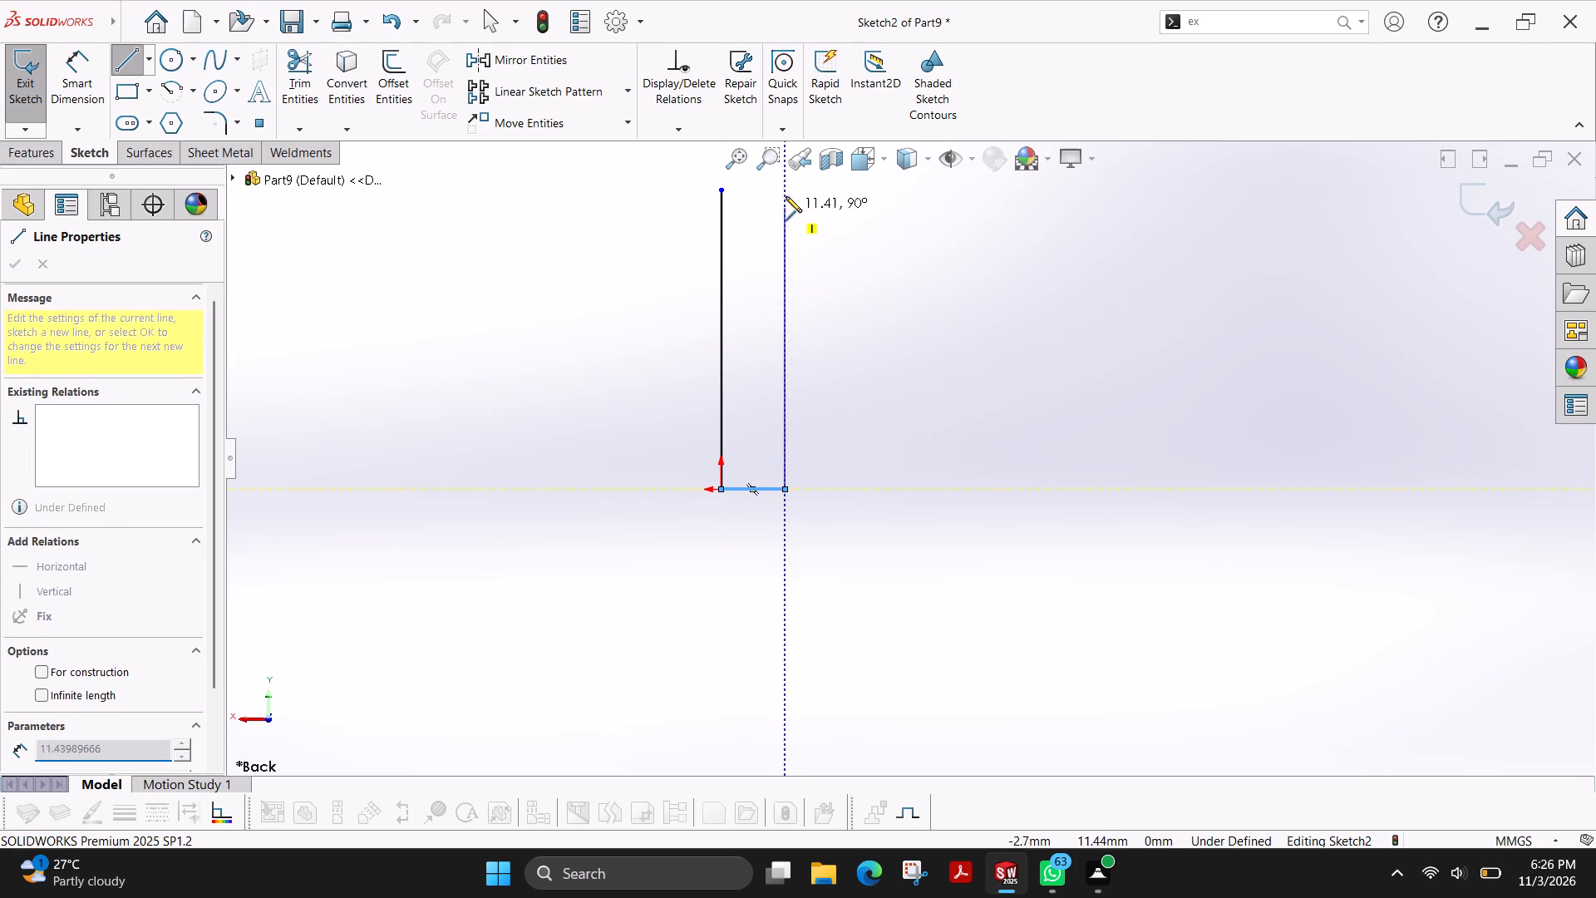
click(786, 195)
key(Escape)
Dimension the base line to 7 mm.
click(83, 83)
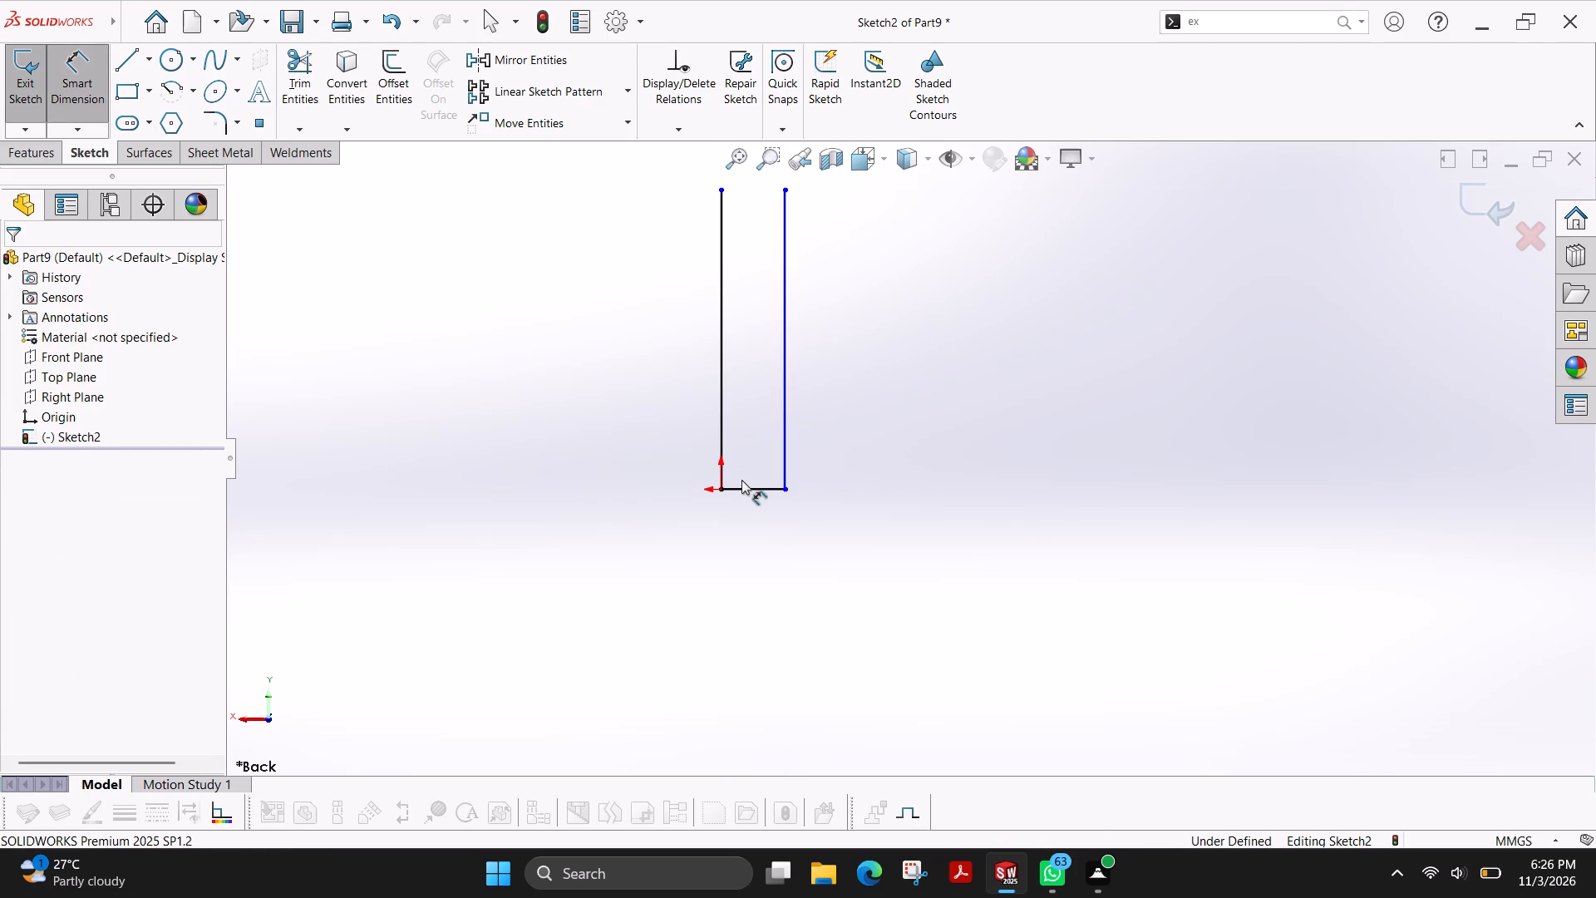
click(752, 485)
click(765, 550)
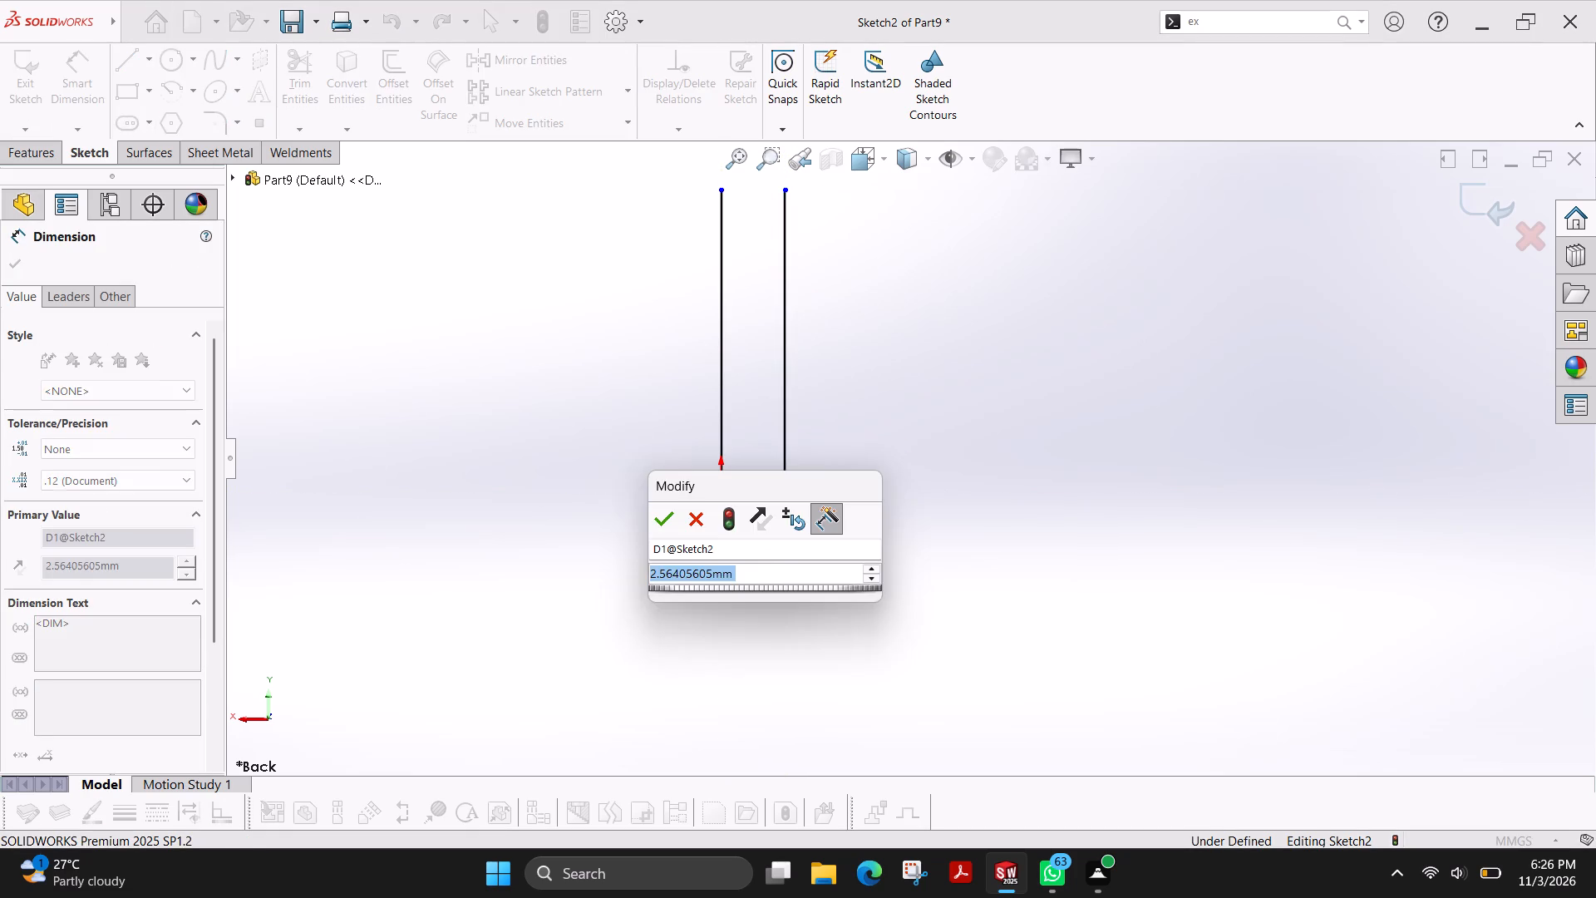
key(7)
key(Return)
Stretch both vertical lines upward by their top endpoints, bringing the one away from the origin to about 22 mm.
scroll(853, 377, up, 2)
scroll(852, 410, down, 1)
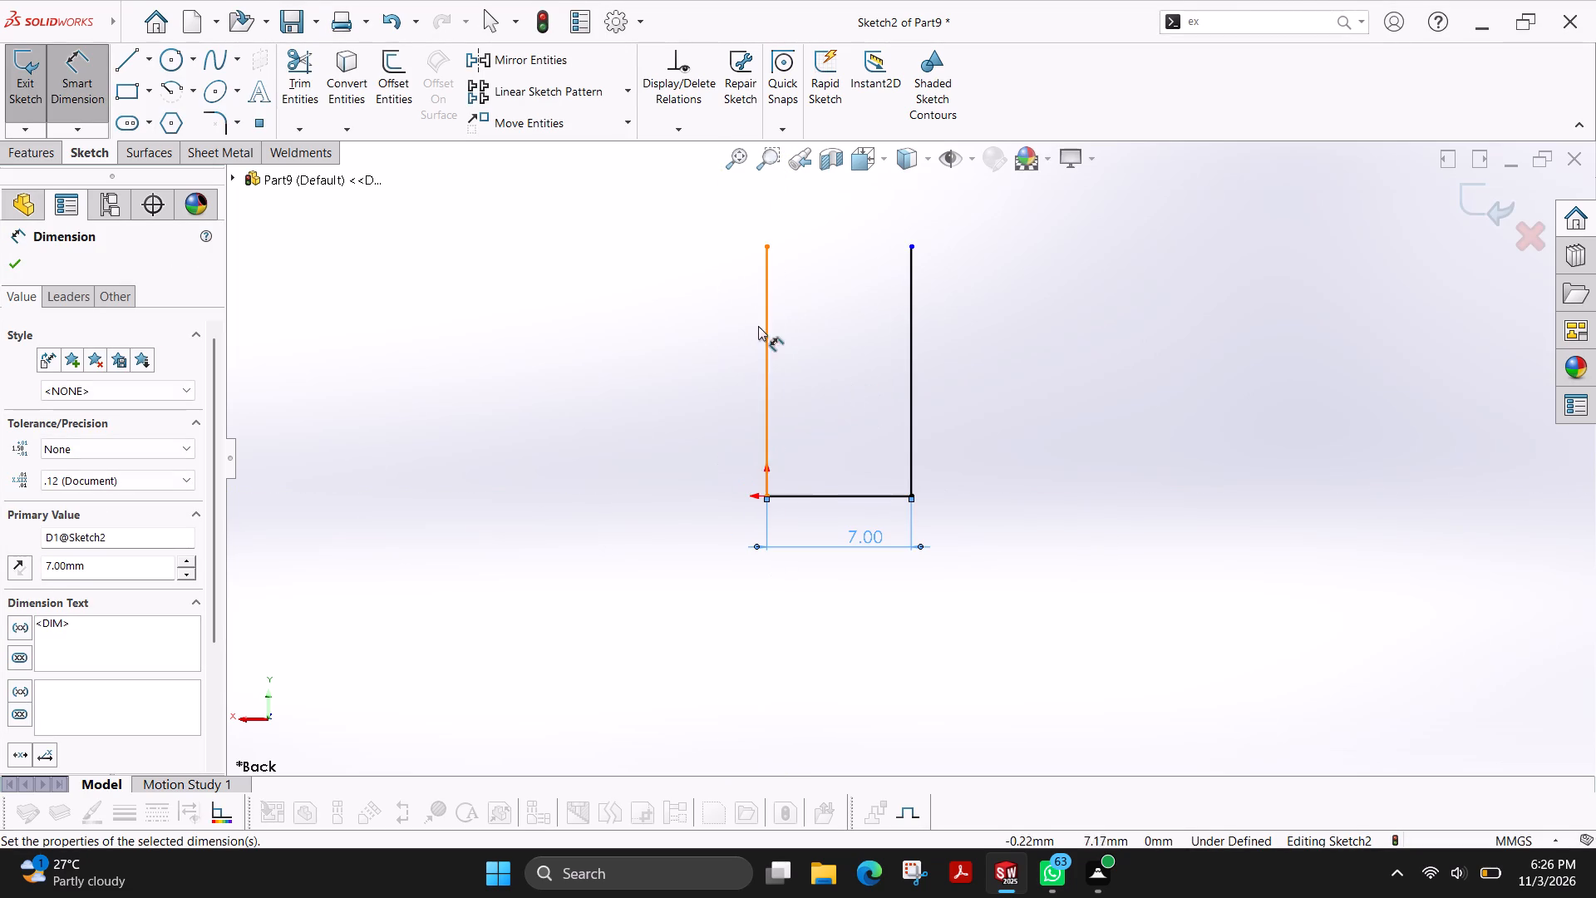
drag(766, 249, 766, 188)
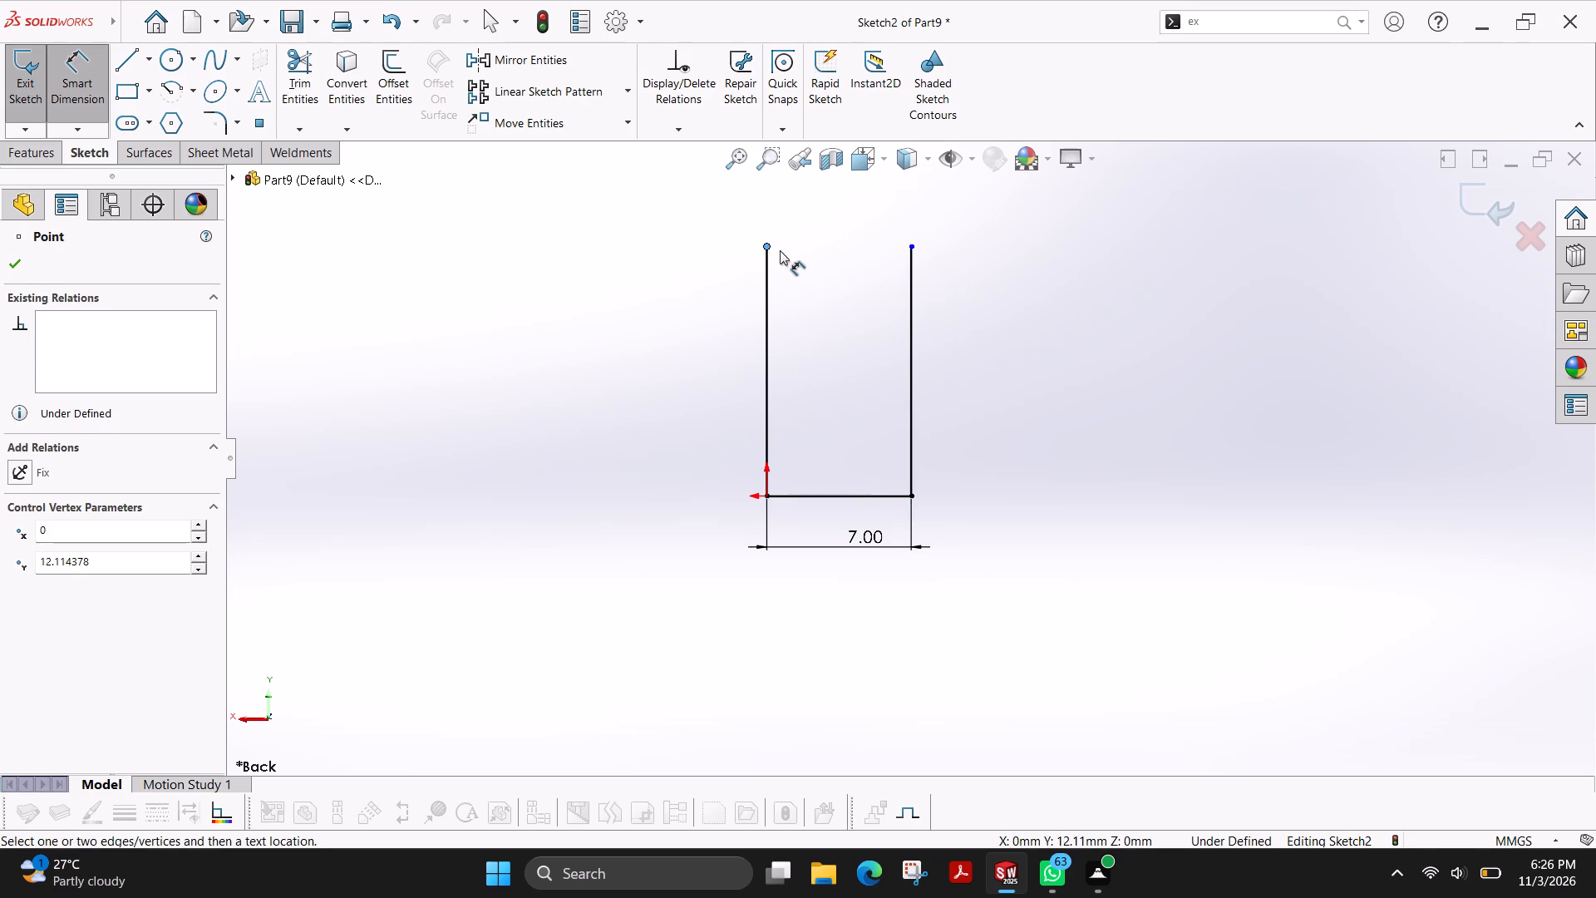
key(Escape)
key(Escape)
drag(768, 248, 767, 198)
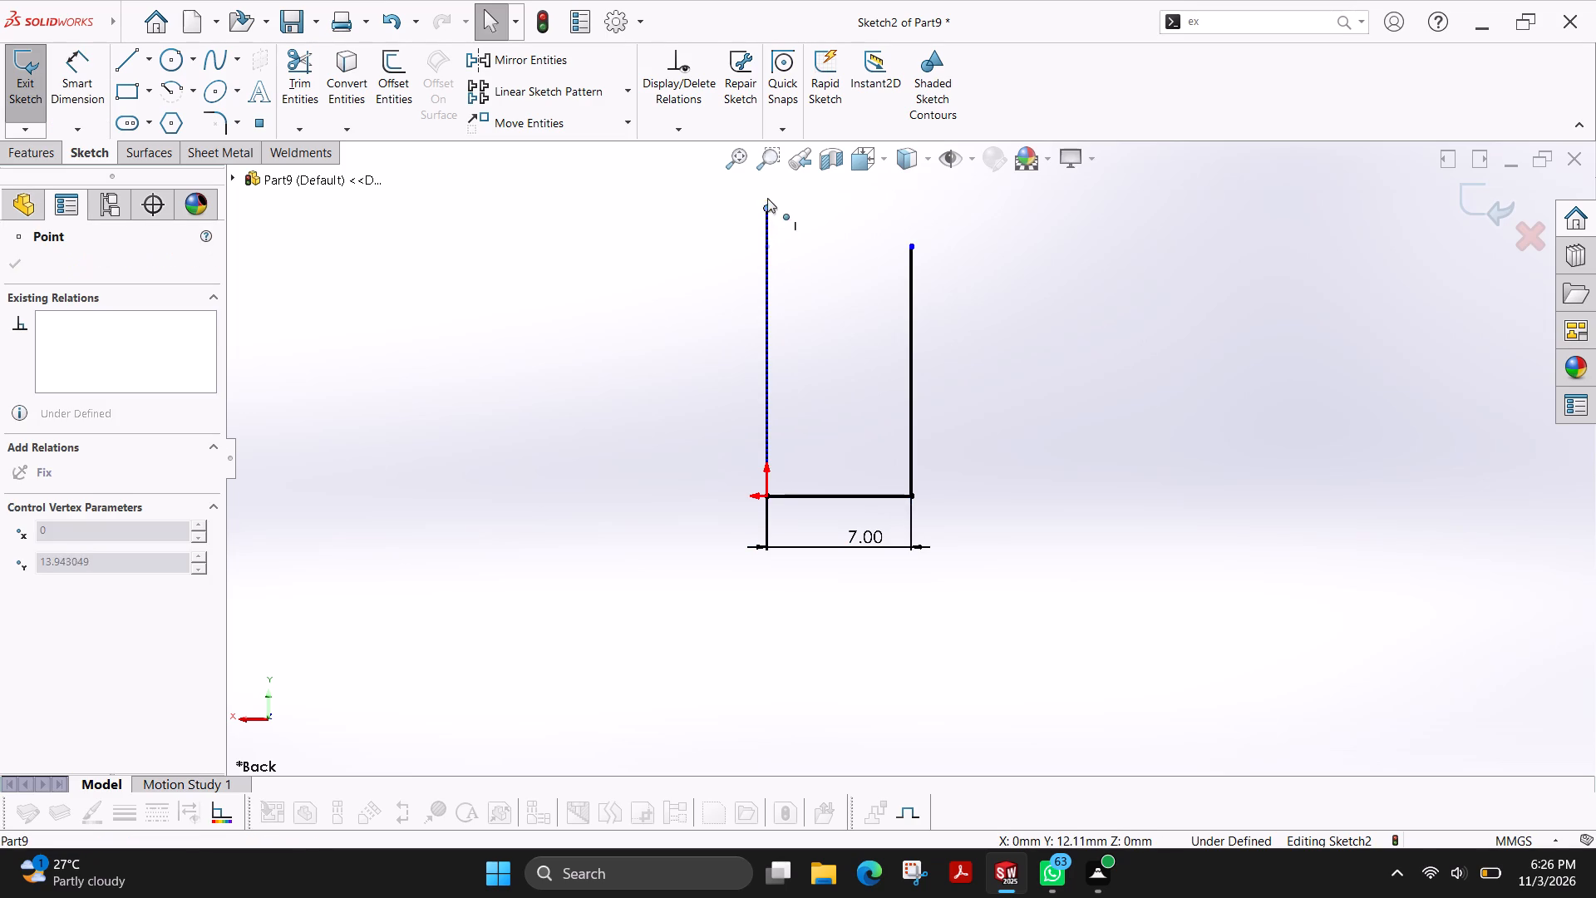
drag(767, 198, 769, 169)
scroll(805, 253, up, 3)
drag(825, 290, 822, 223)
drag(908, 335, 910, 213)
key(Escape)
Sketch a vertical segment about 5.5 mm up from the base's outer corner, and a horizontal line about 7 mm long outward from its top.
scroll(914, 518, down, 6)
scroll(748, 391, up, 2)
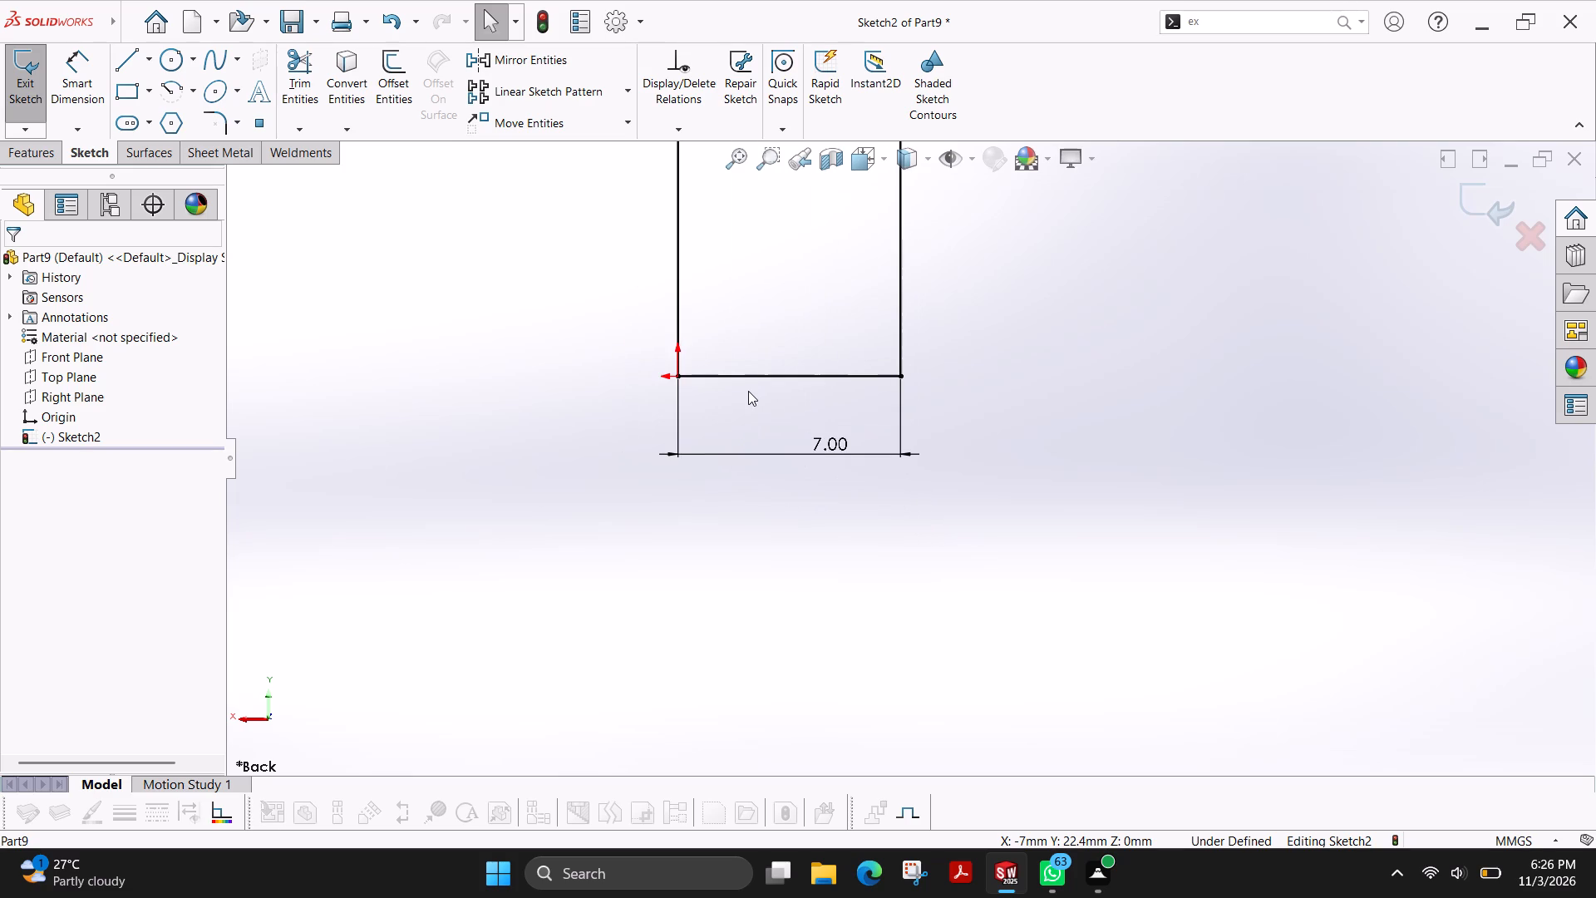
scroll(835, 378, up, 2)
scroll(1002, 245, up, 2)
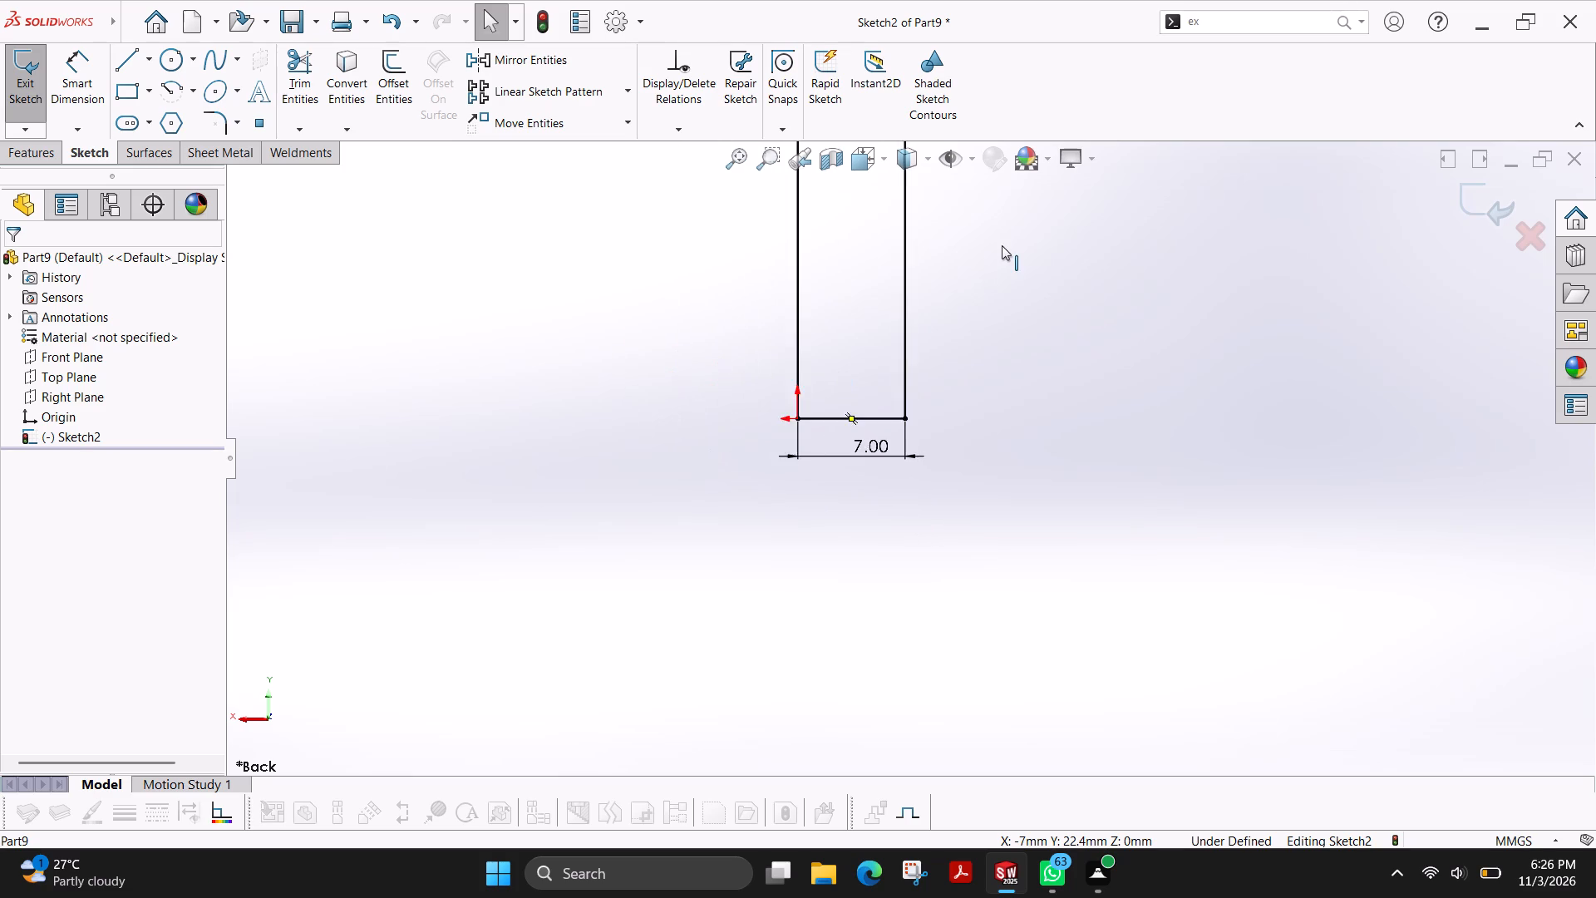
scroll(1002, 327, down, 3)
click(126, 57)
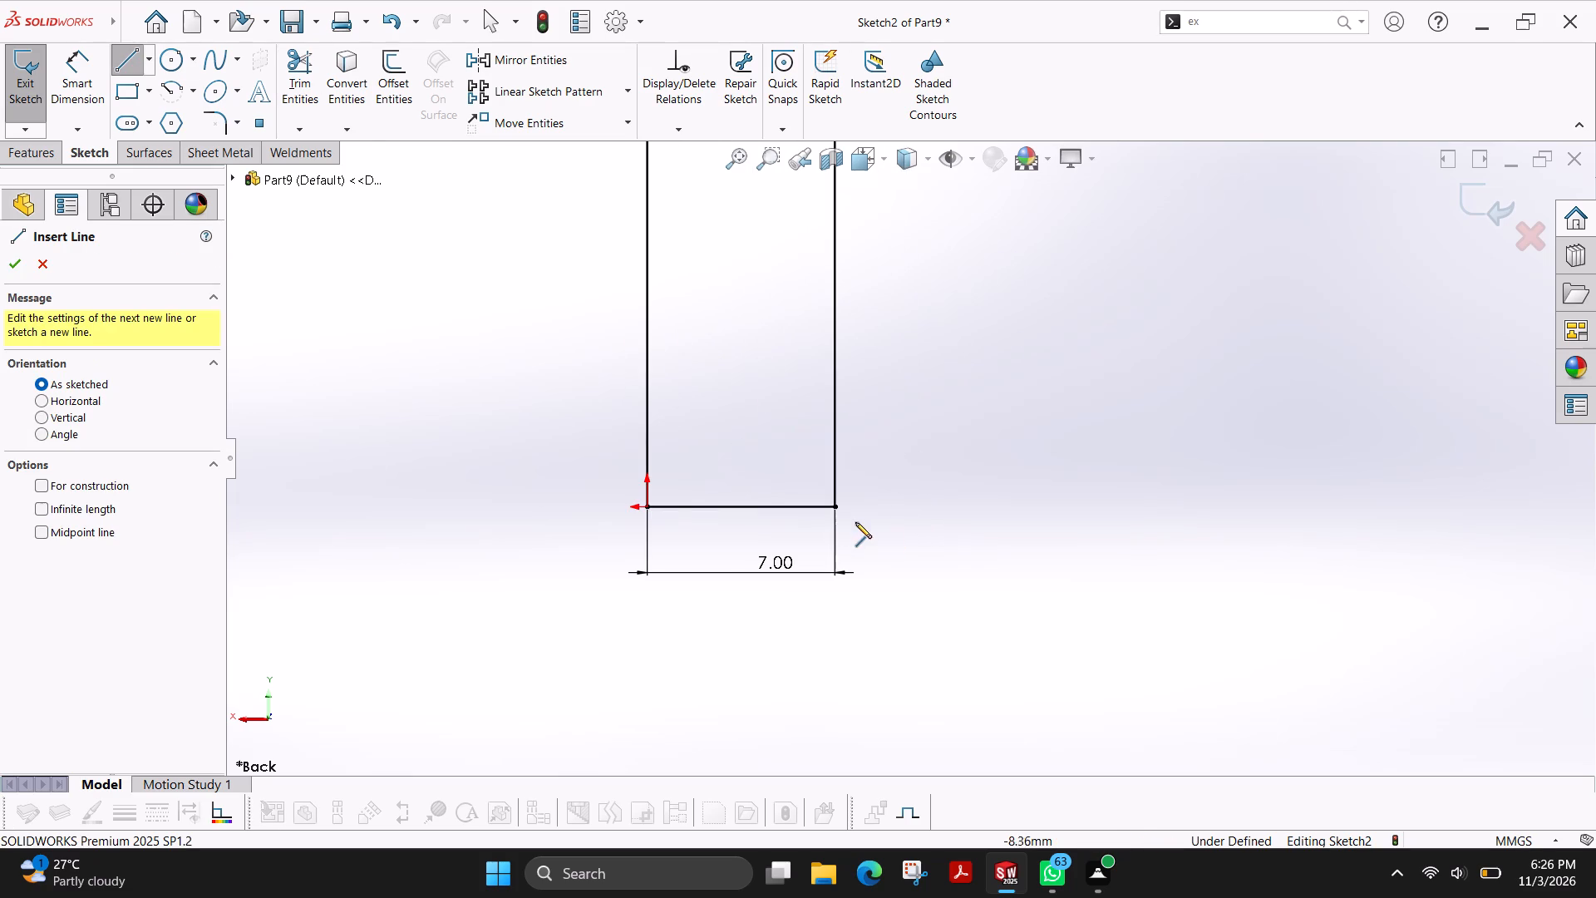
click(832, 506)
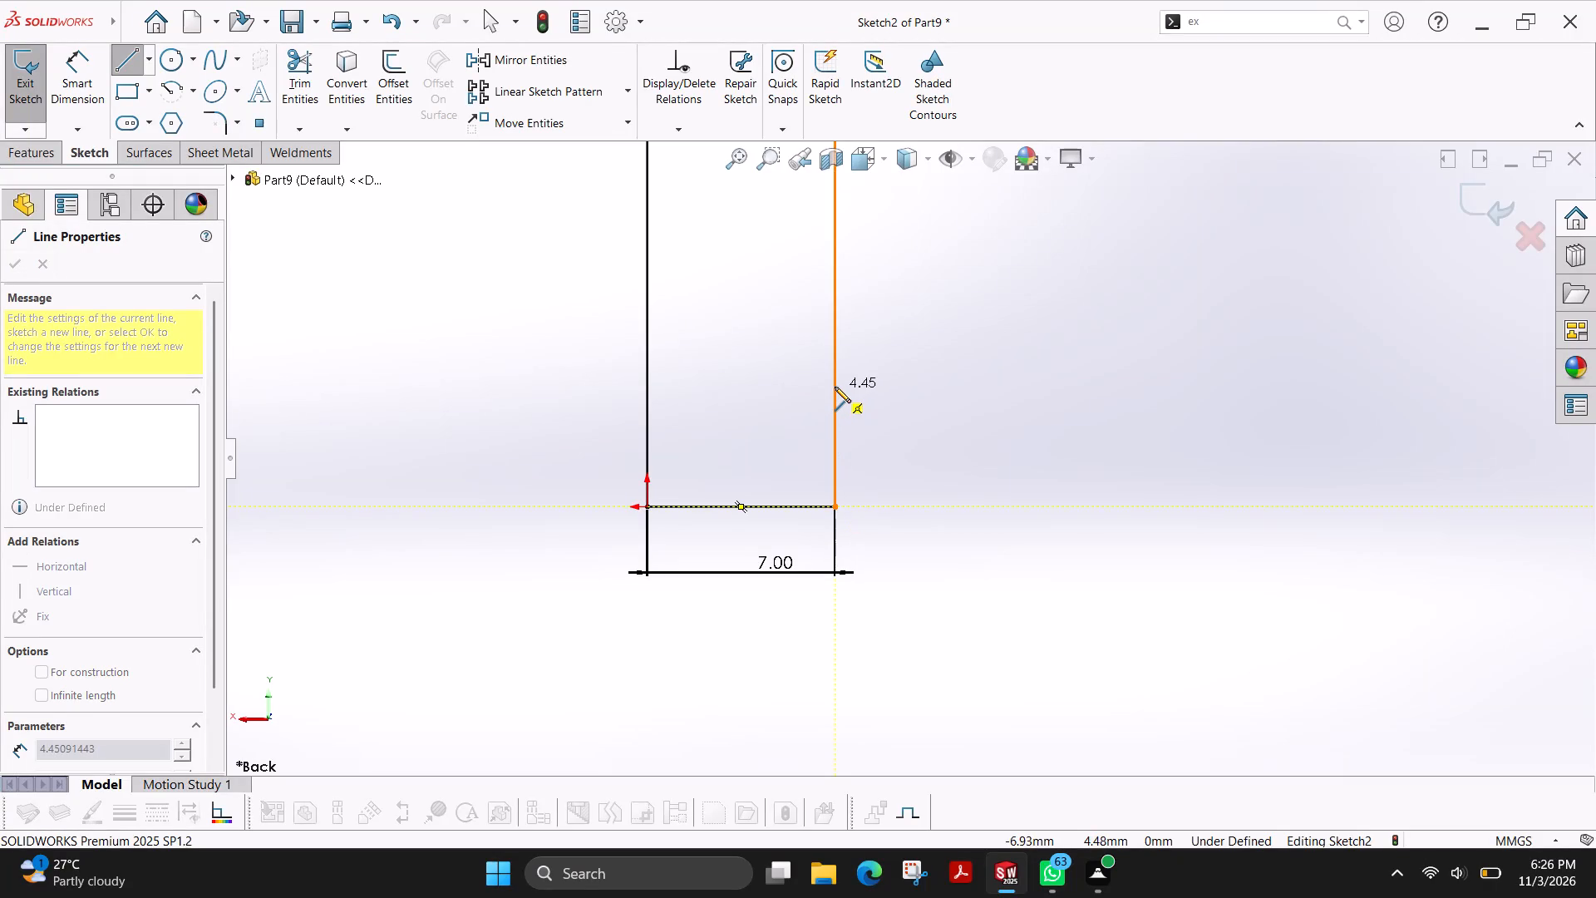
click(833, 361)
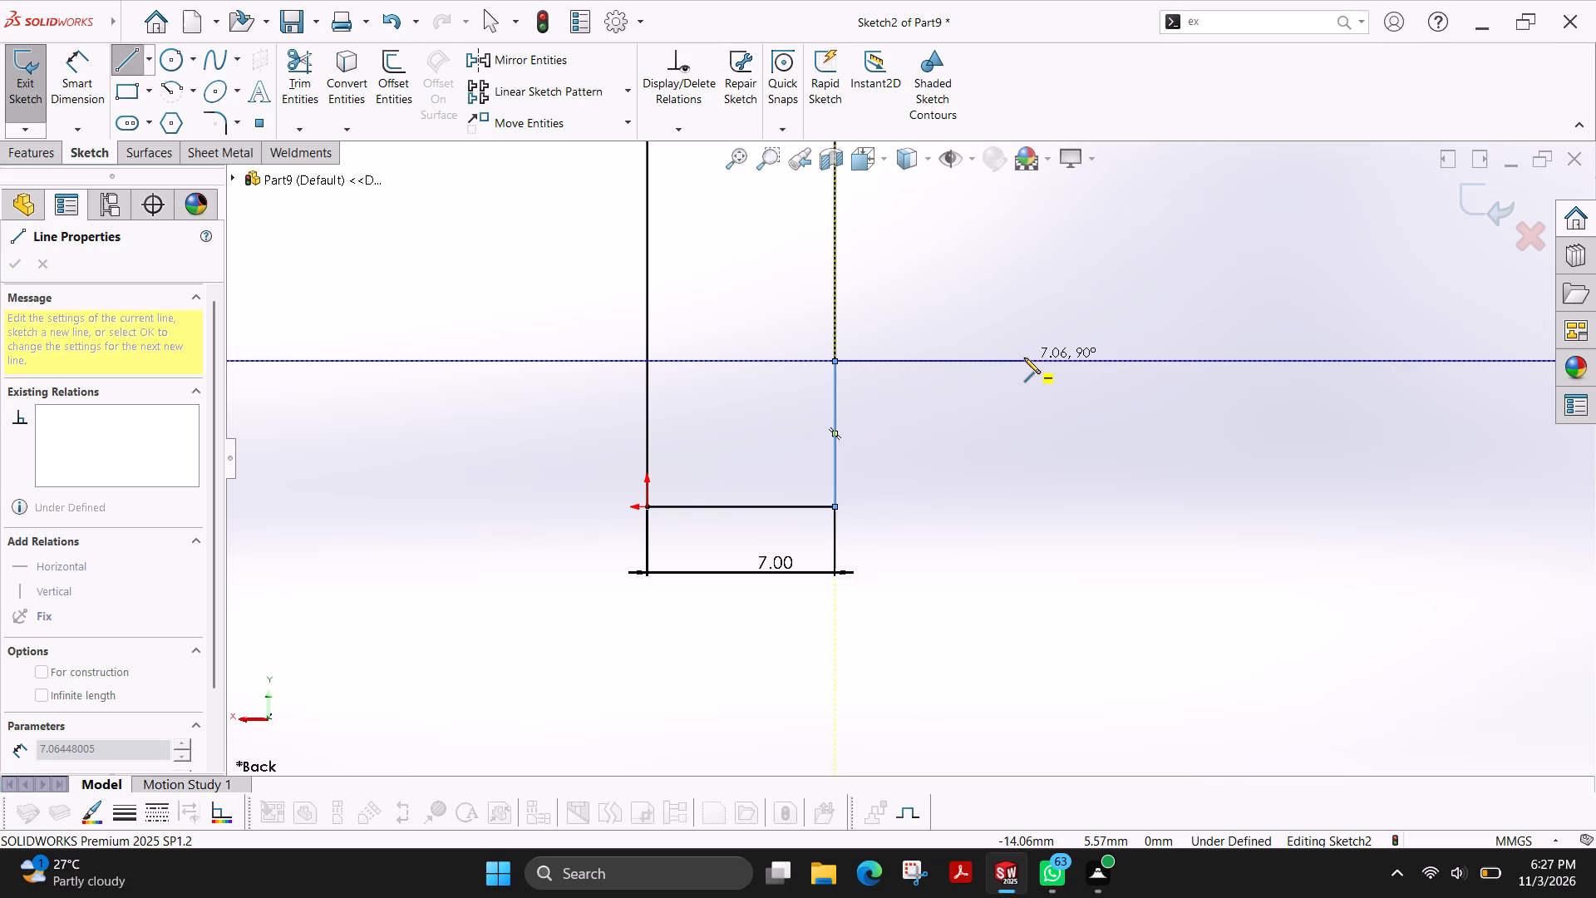
click(1024, 358)
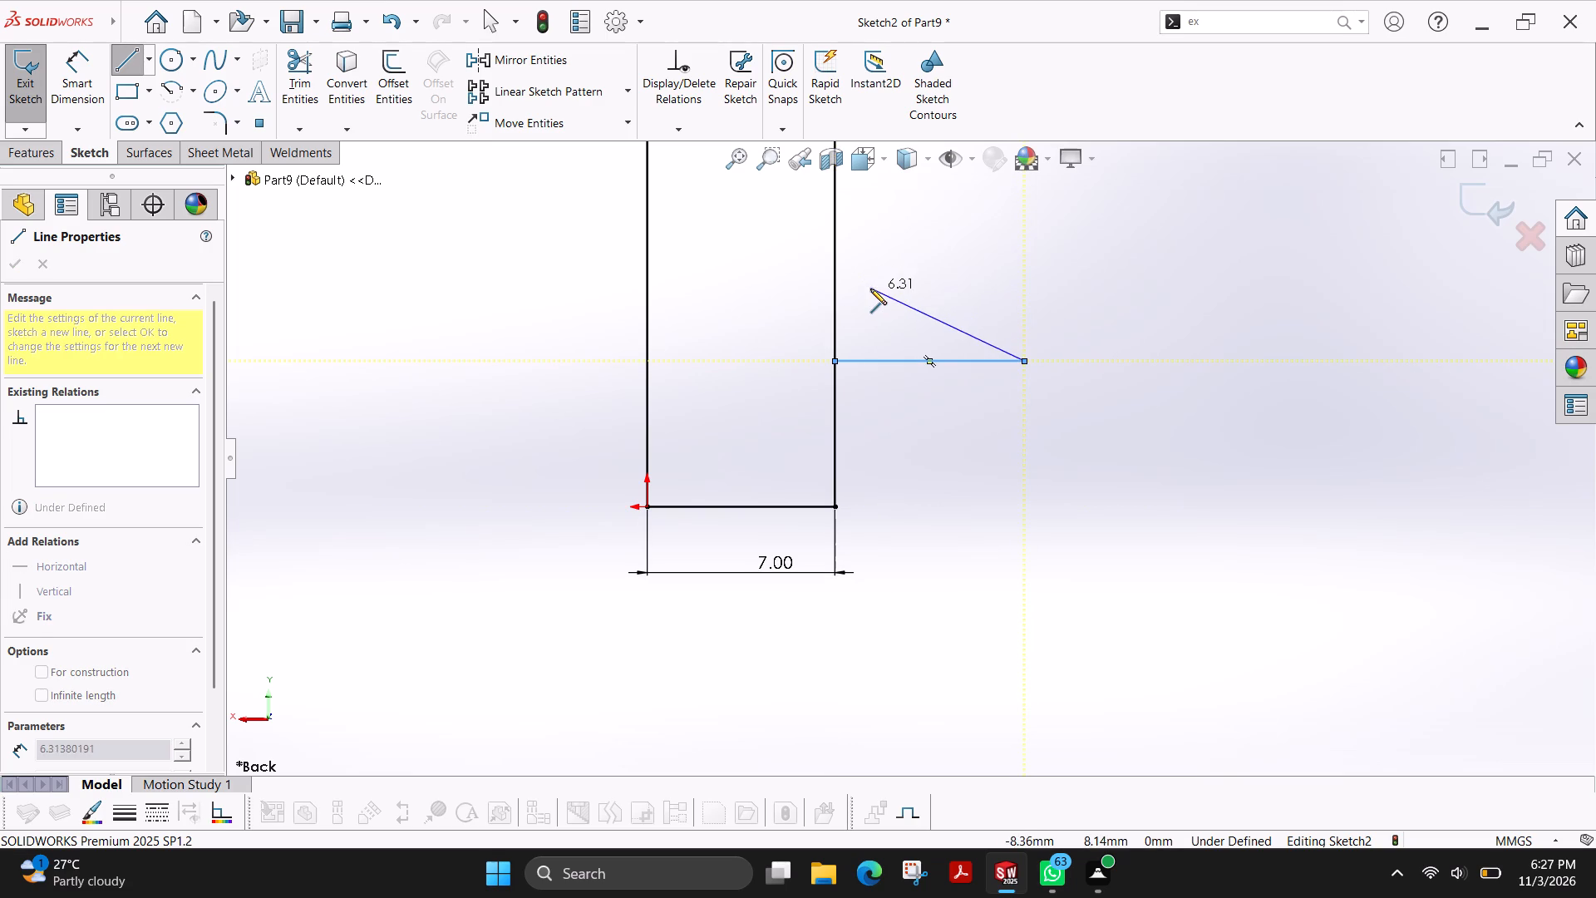
key(Escape)
Sketch a second, longer horizontal line about 10 mm long outward from the outer vertical line, about 9 mm above the base.
key(l)
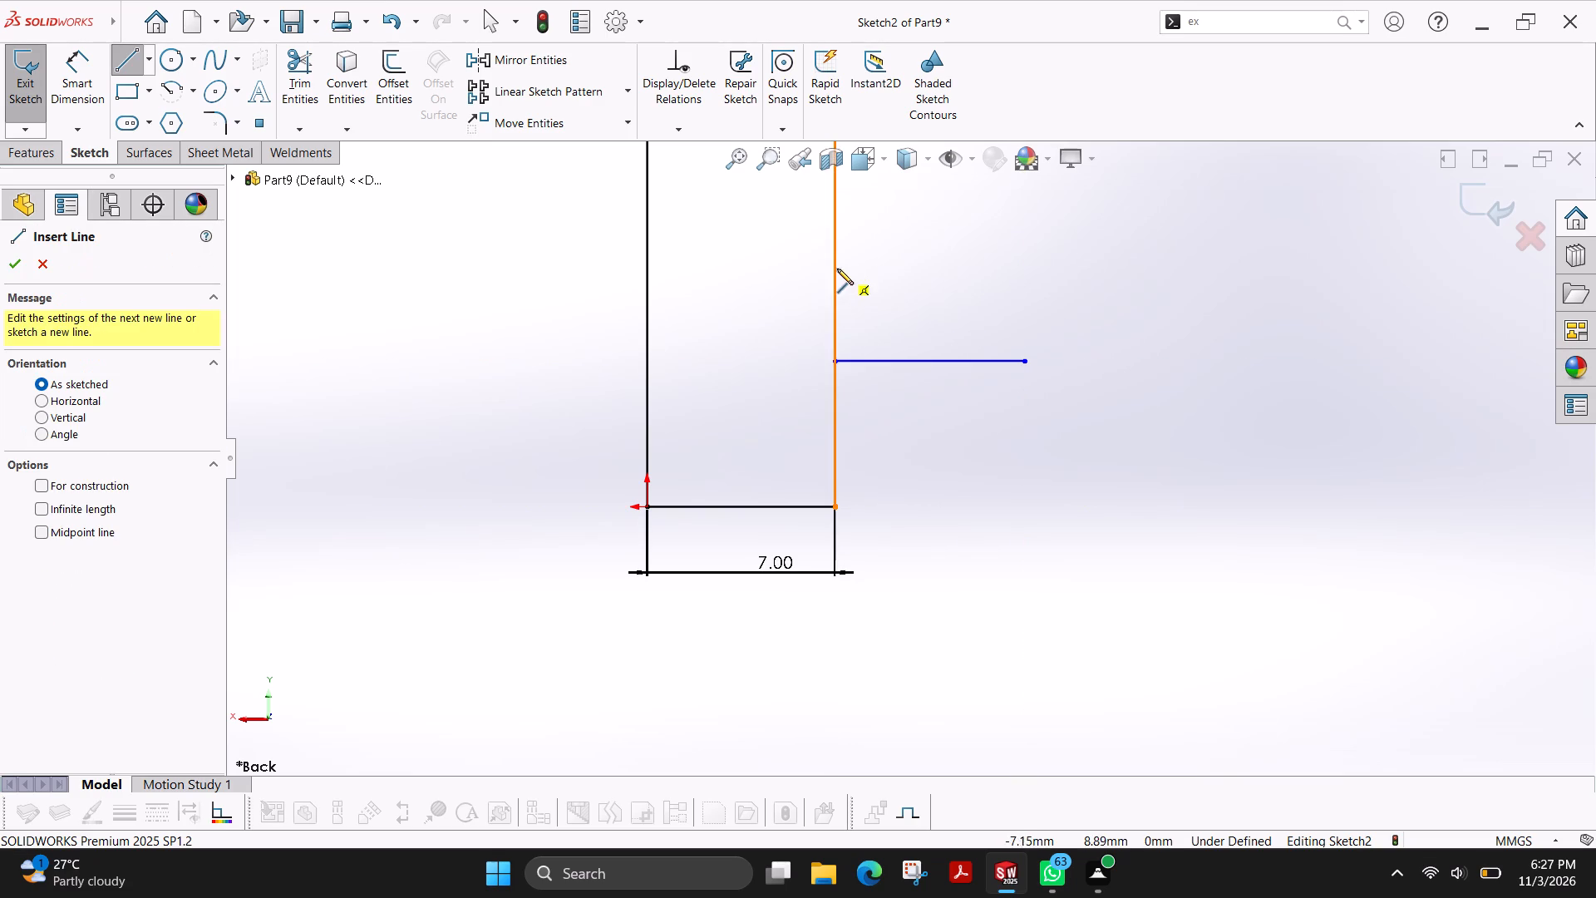
click(831, 268)
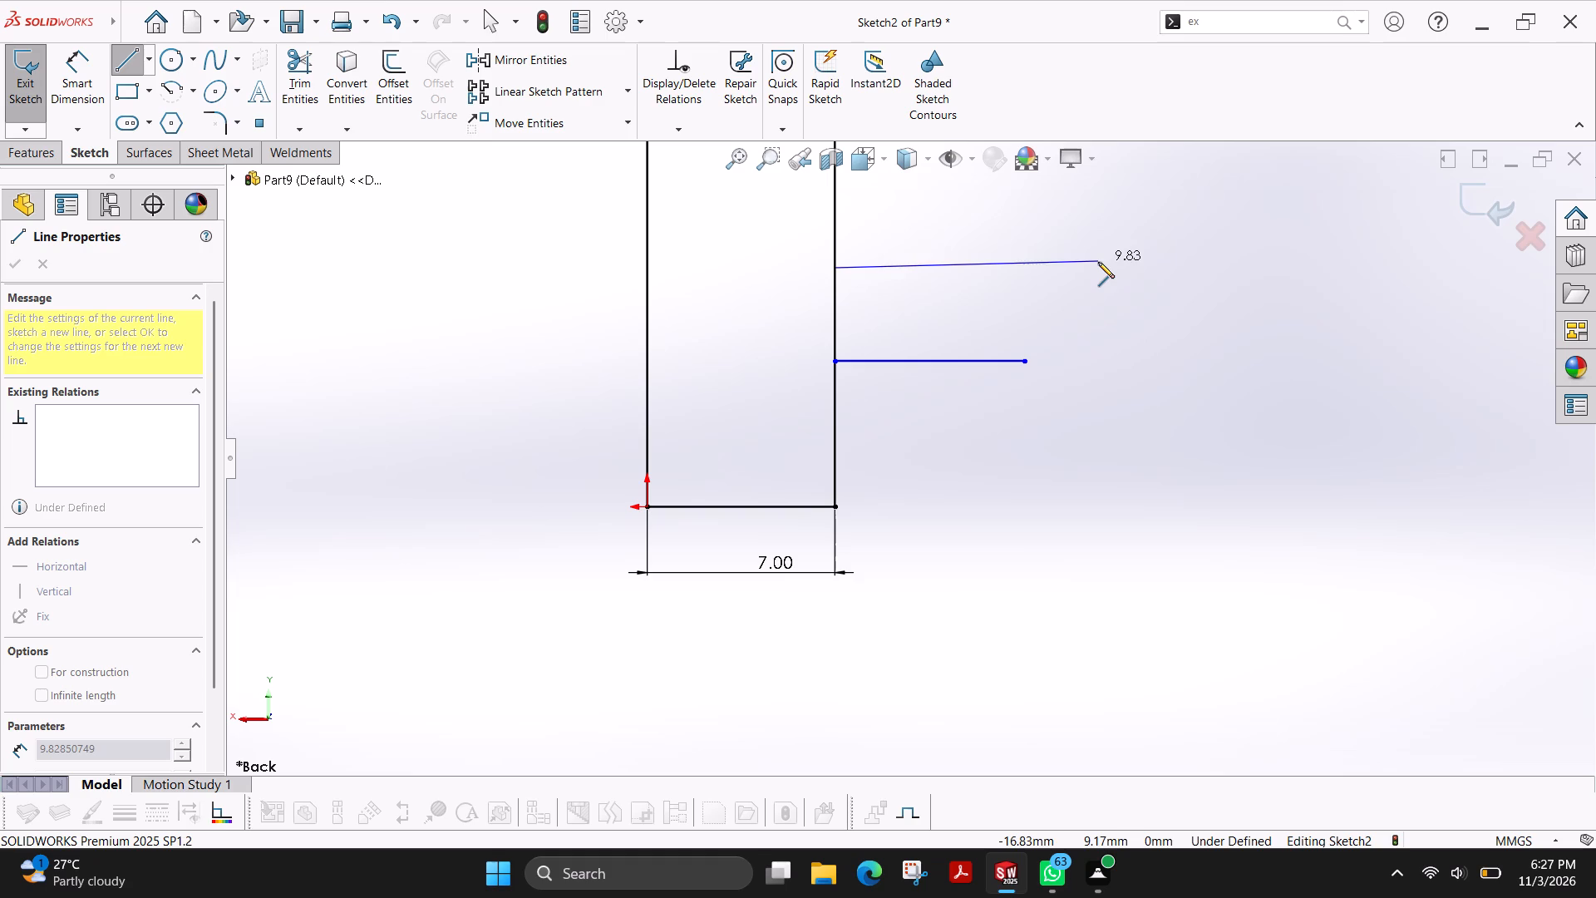
click(1098, 267)
key(Escape)
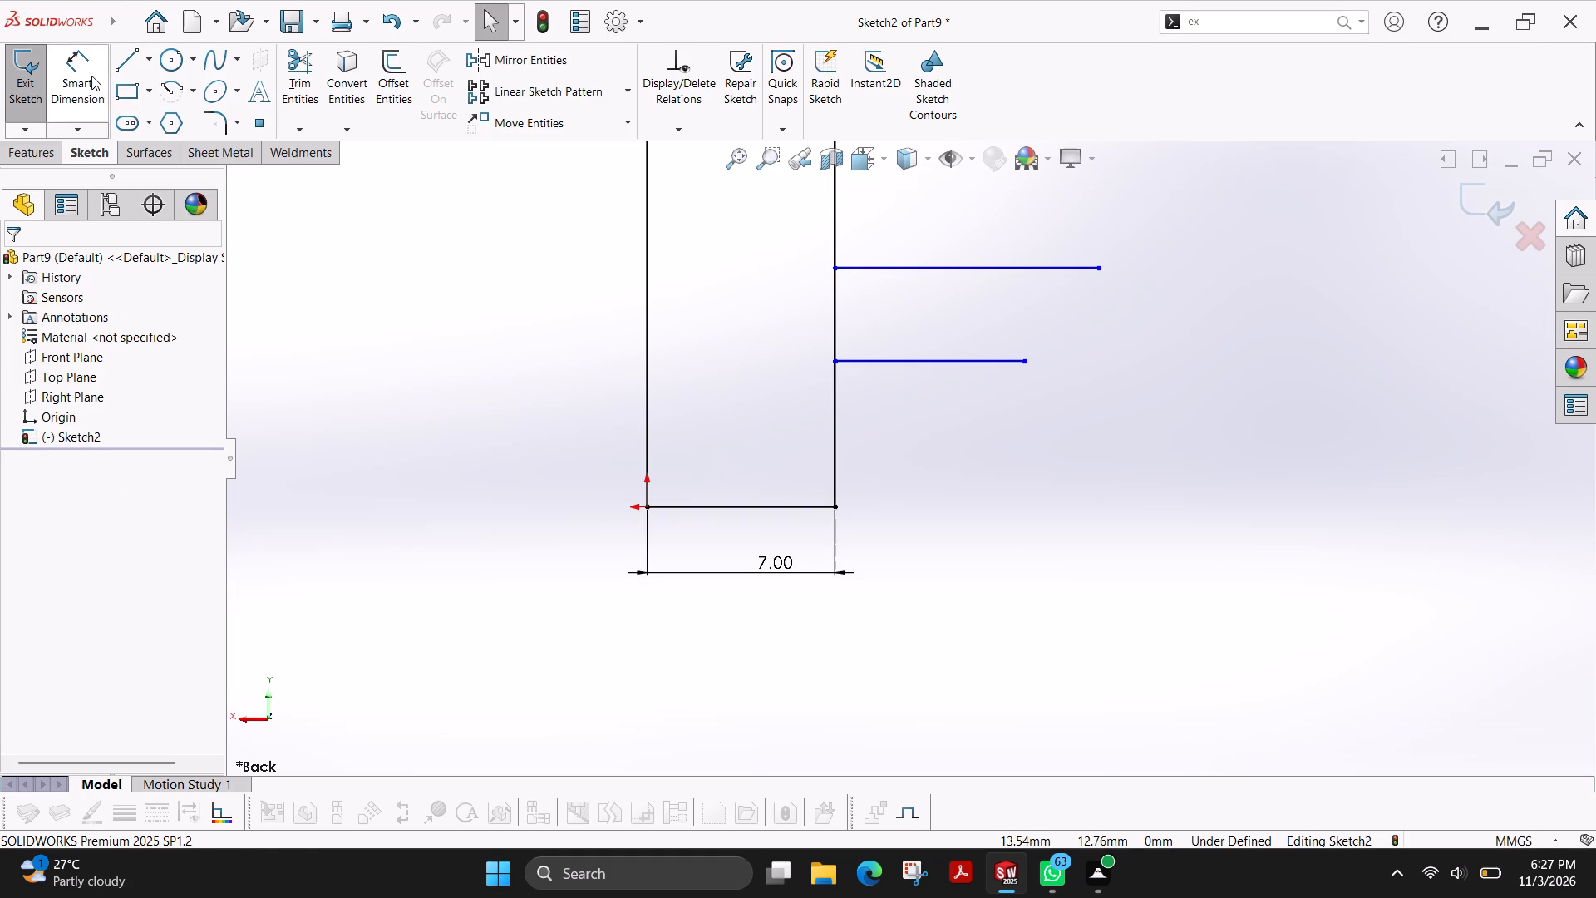
Dimension the shorter horizontal guide line 6 mm above the base line.
click(91, 76)
click(928, 360)
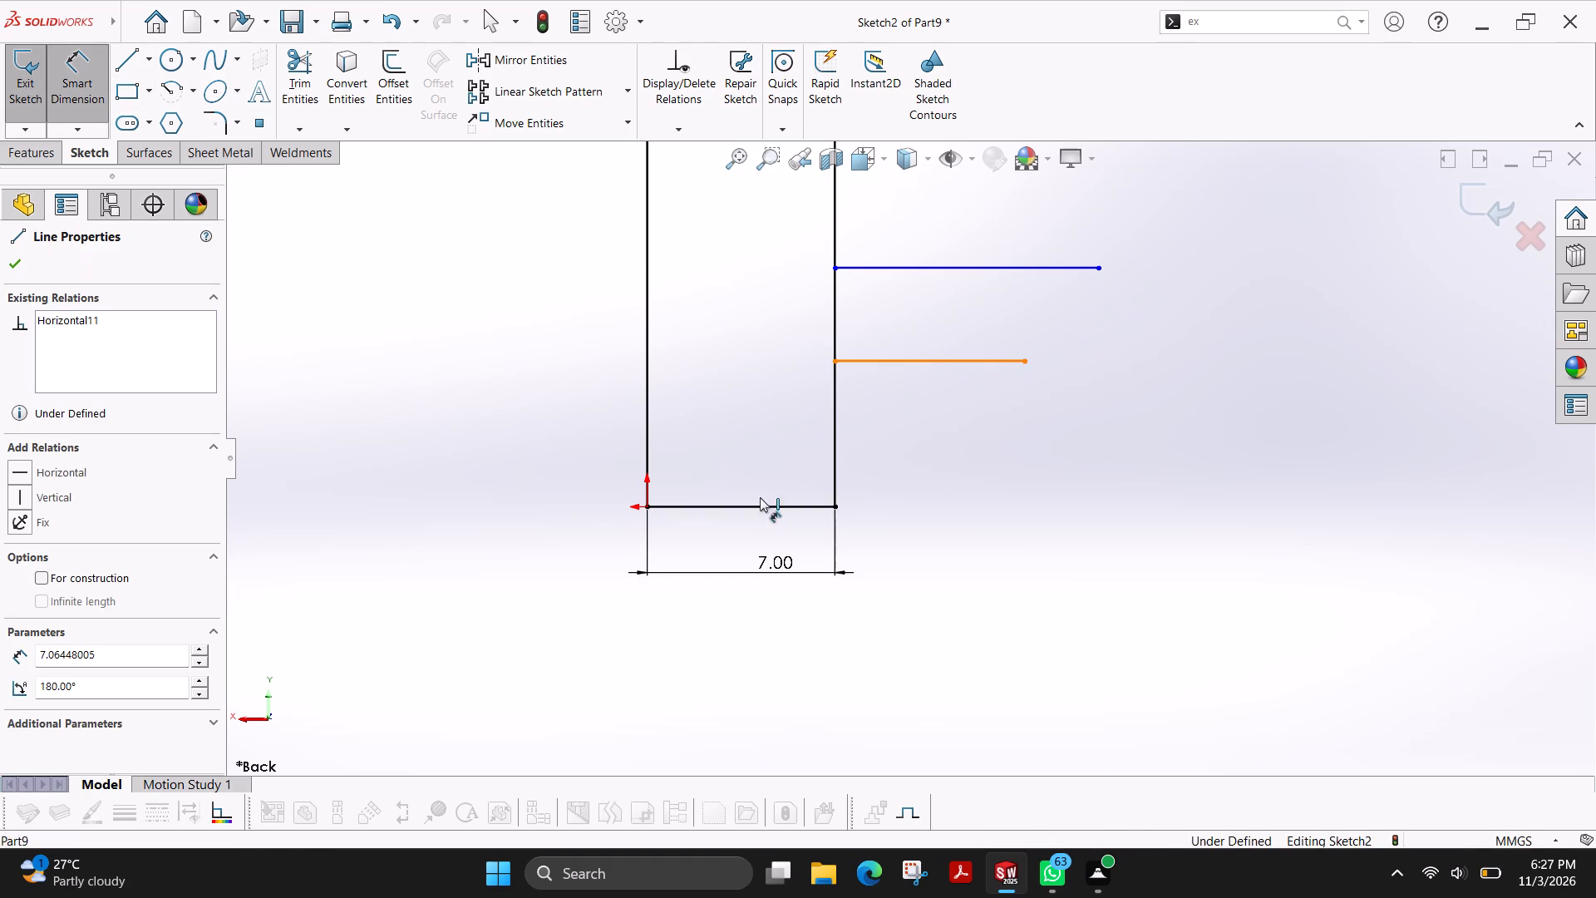
click(750, 508)
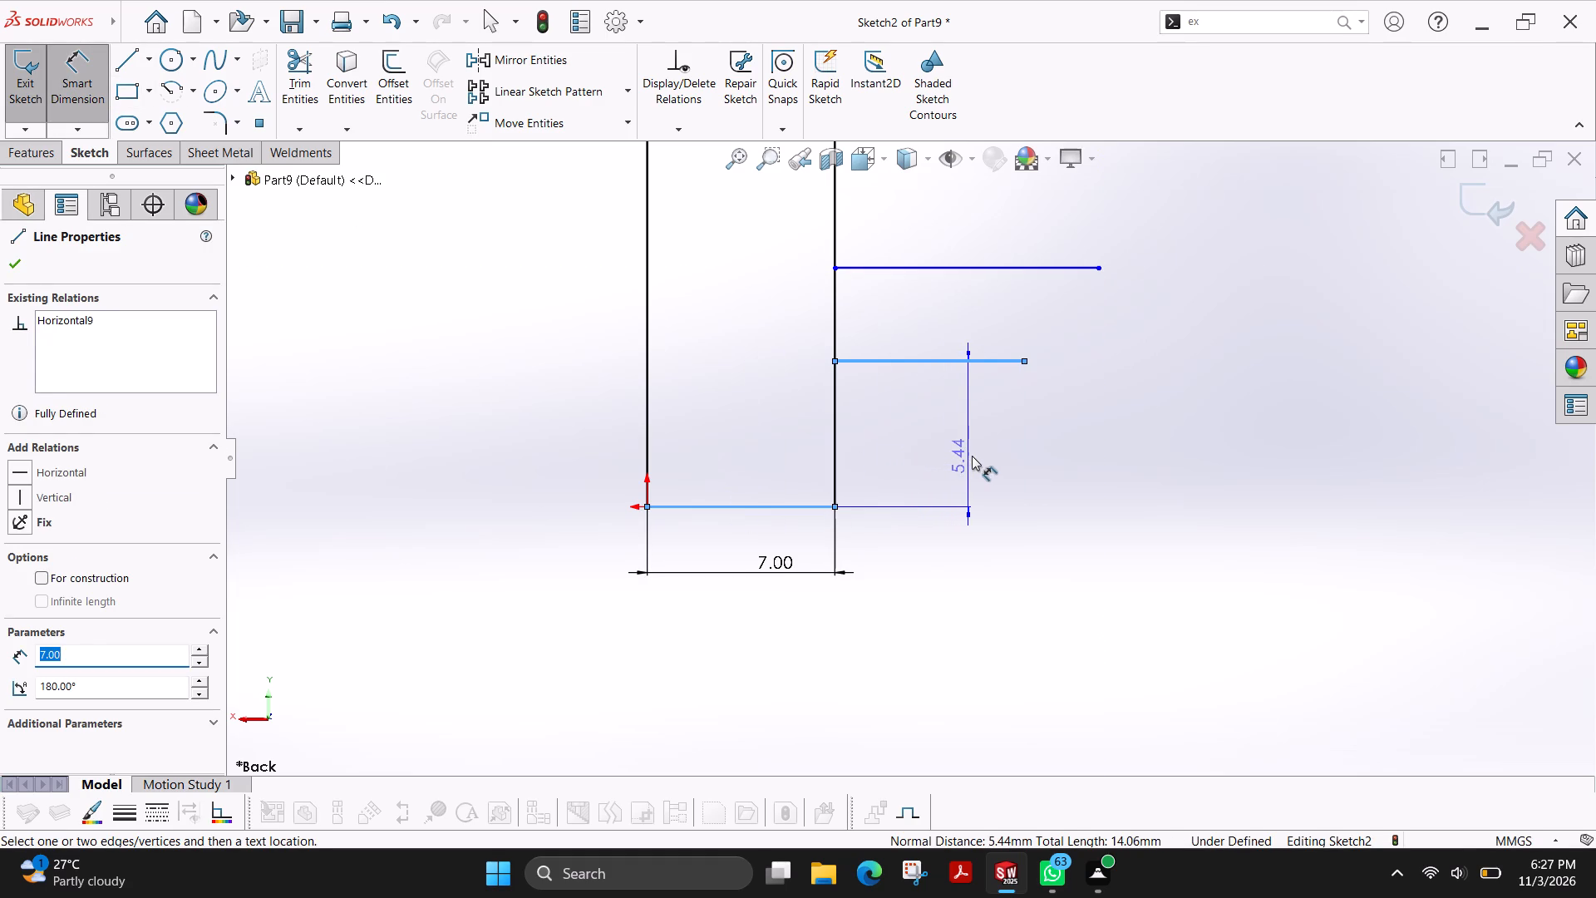
click(972, 456)
key(6)
key(Return)
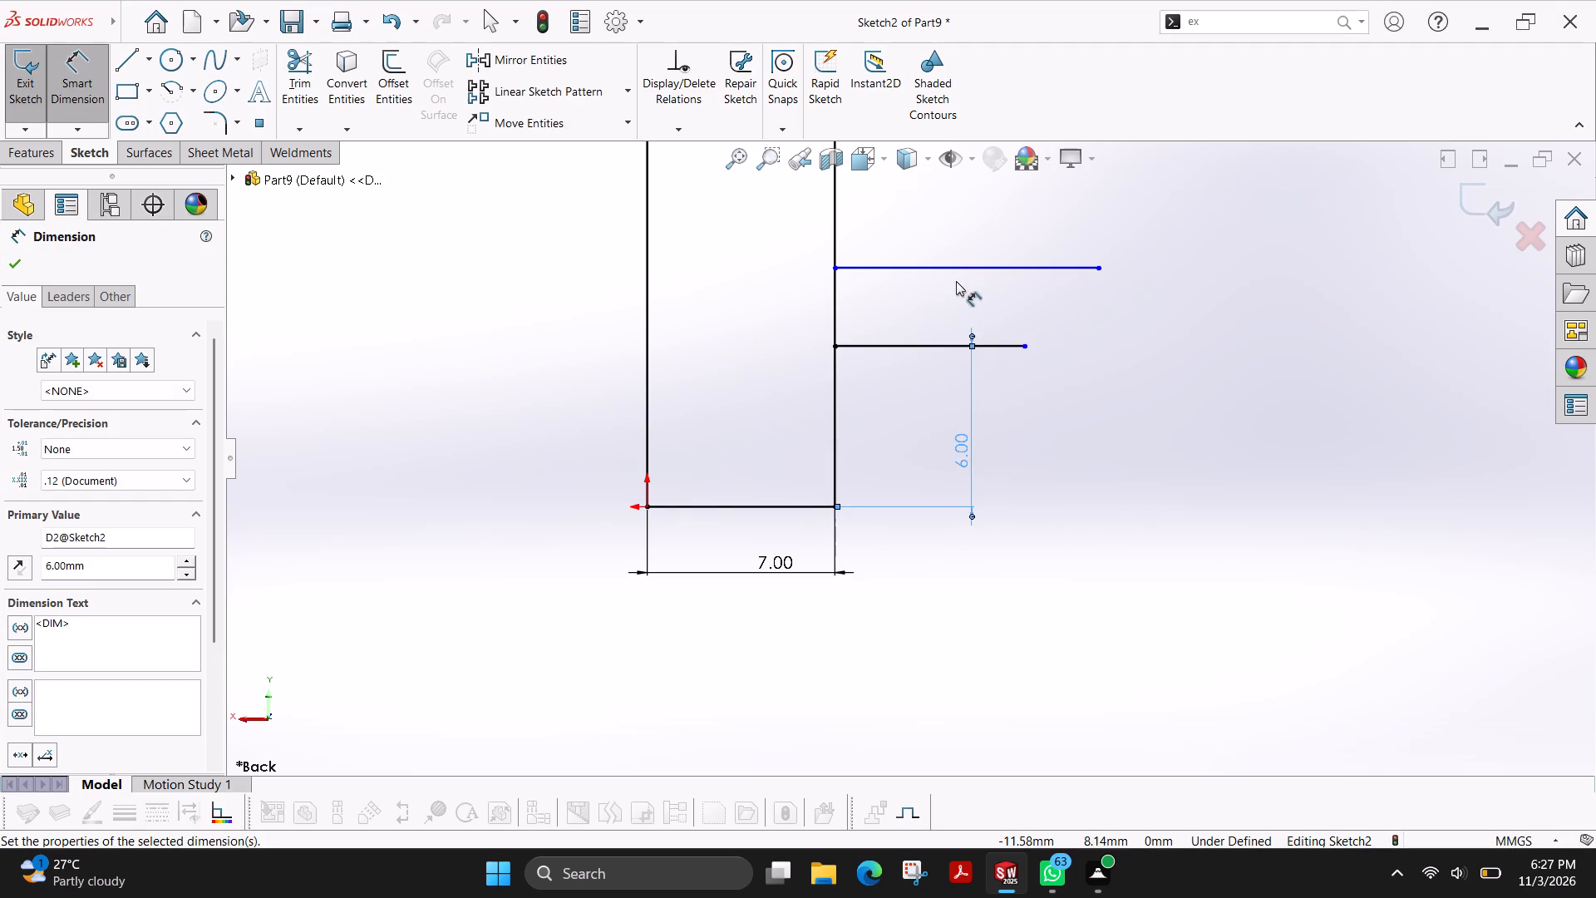
Dimension the longer horizontal guide line 10 mm above the base line.
click(953, 268)
click(747, 510)
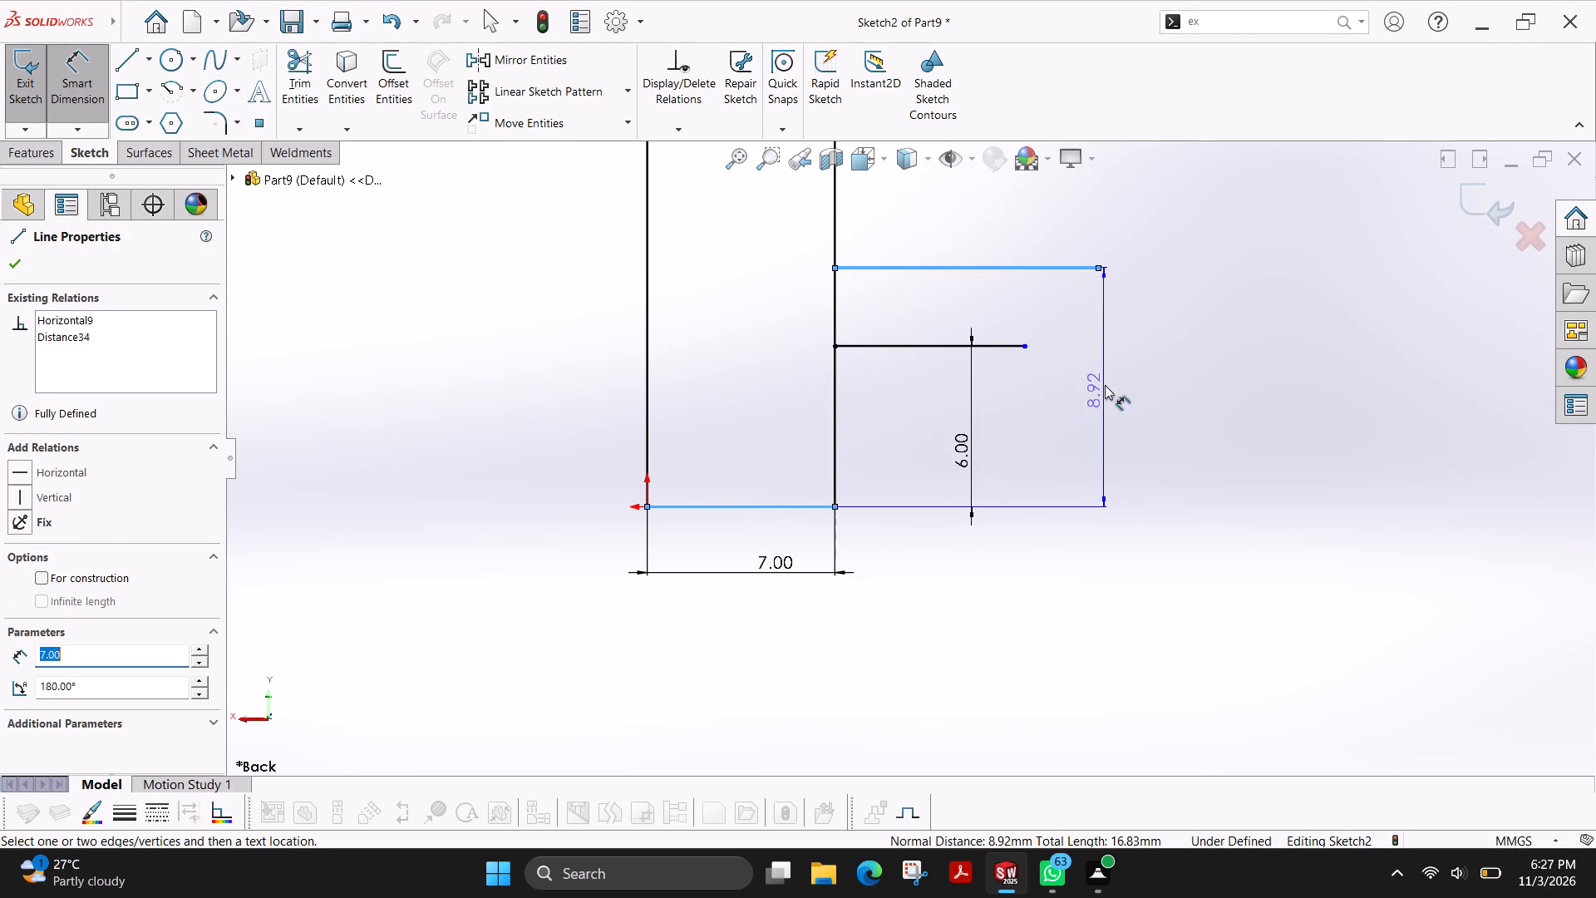
click(1124, 377)
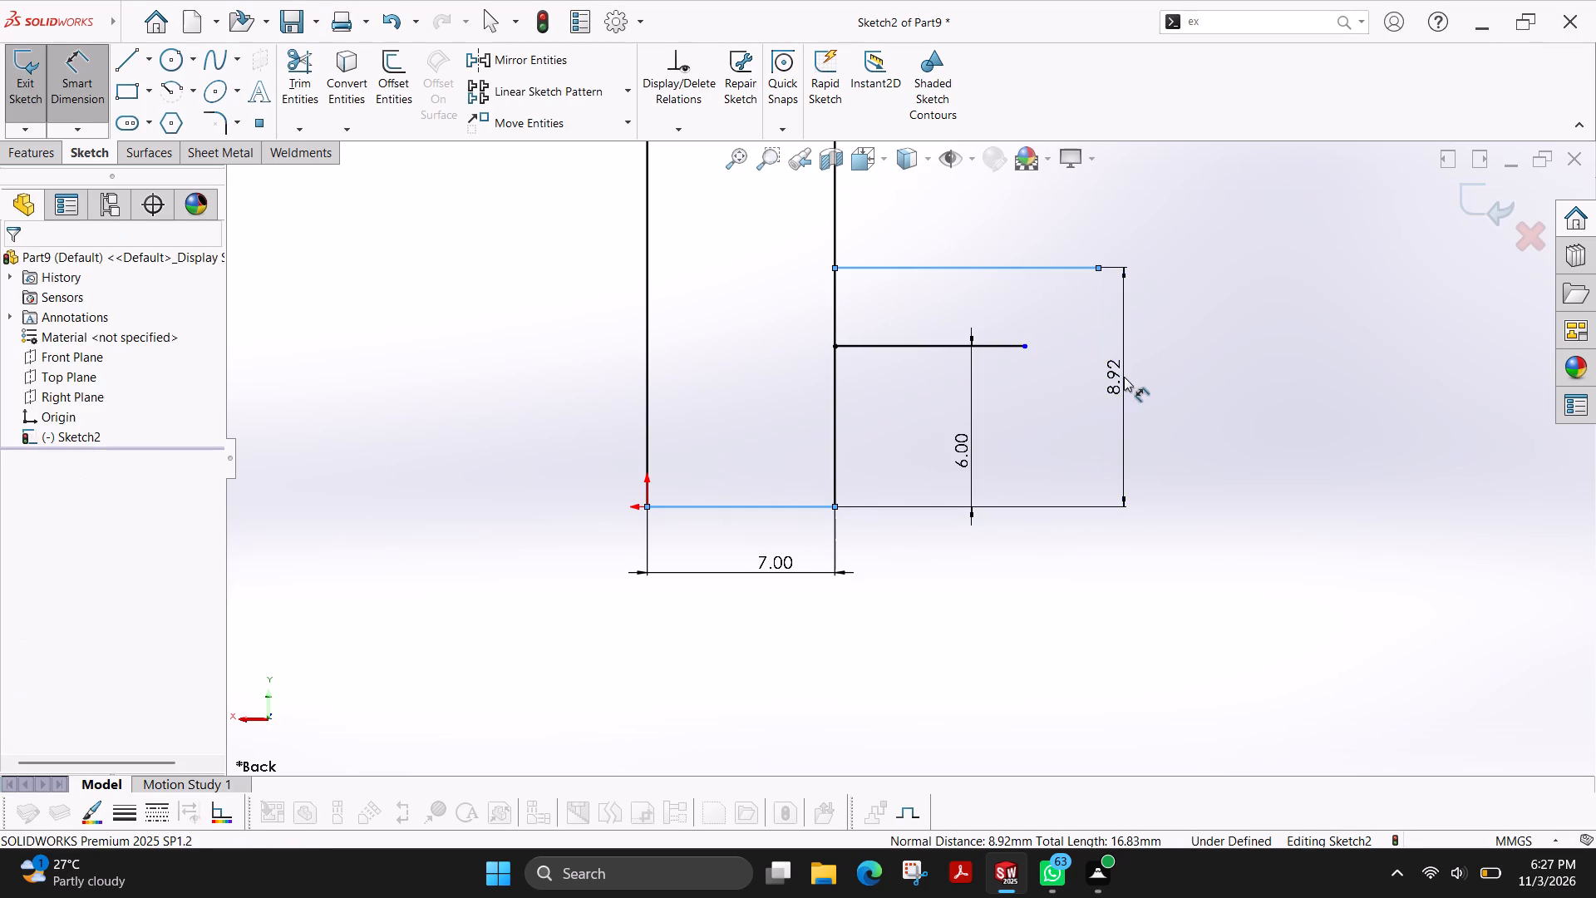
text(10)
key(Return)
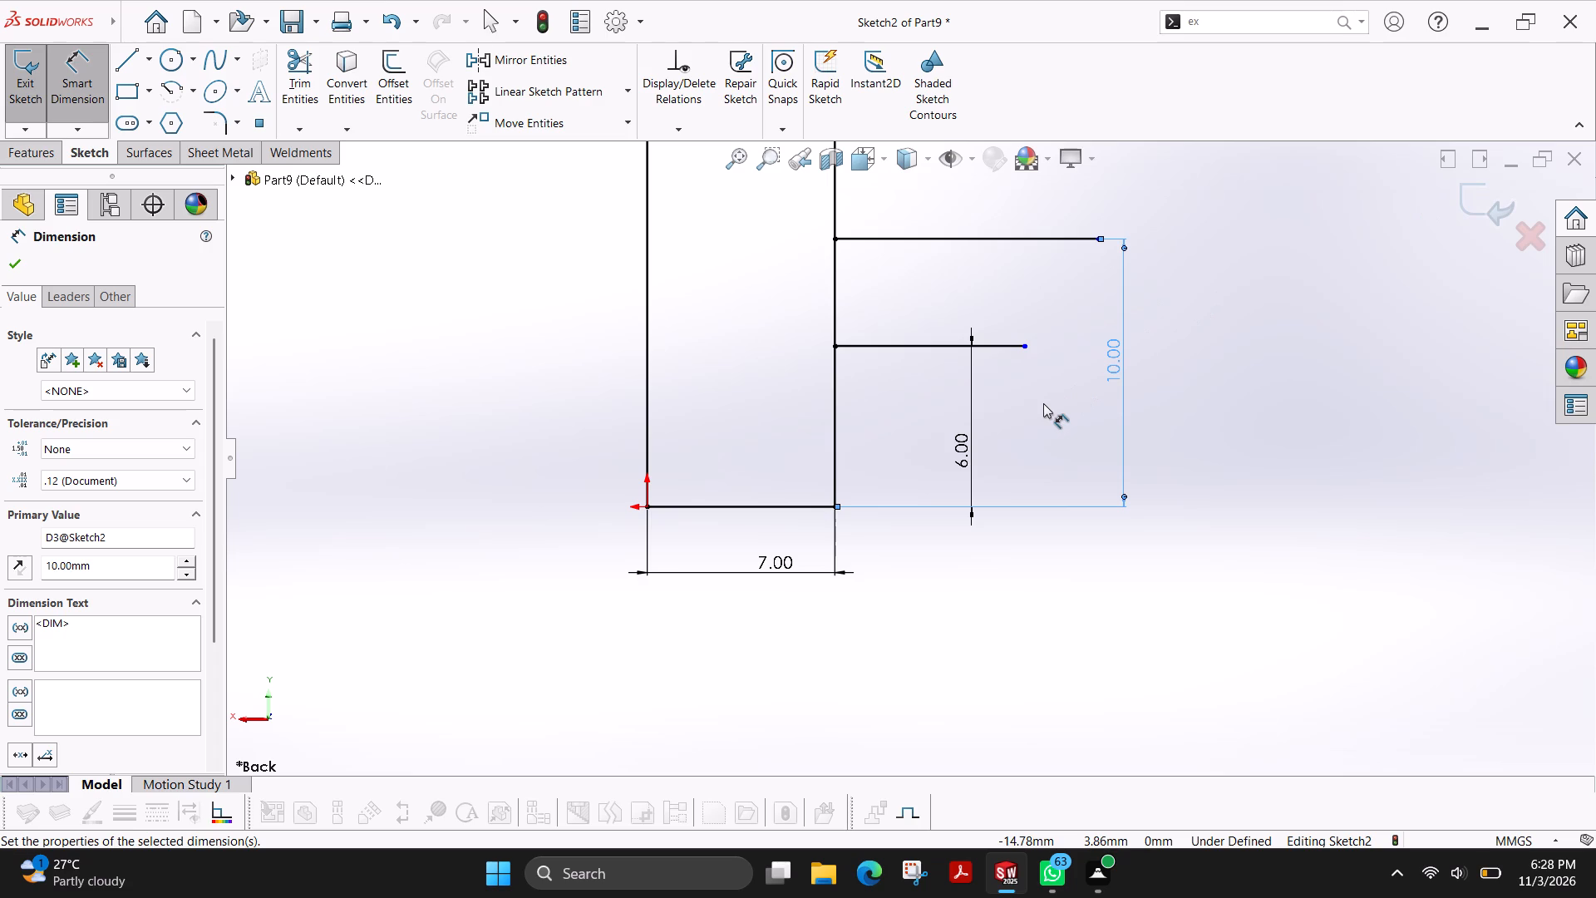
Sketch a circle centred on the shorter horizontal guide line, near the outer vertical line, and dimension its diameter to 4 mm.
click(187, 69)
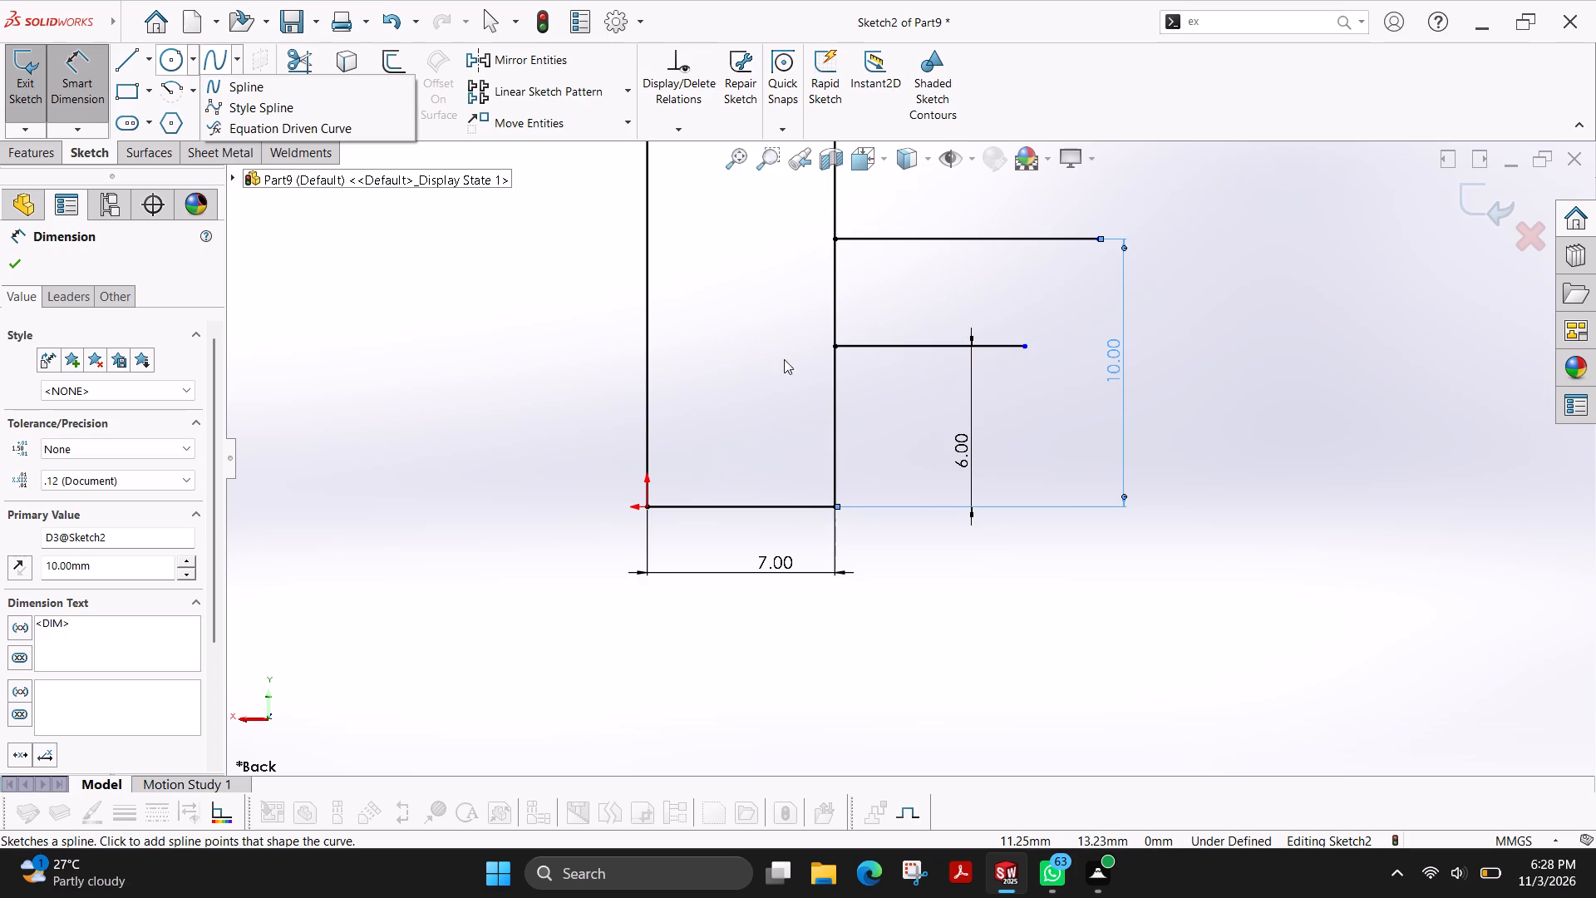
click(176, 69)
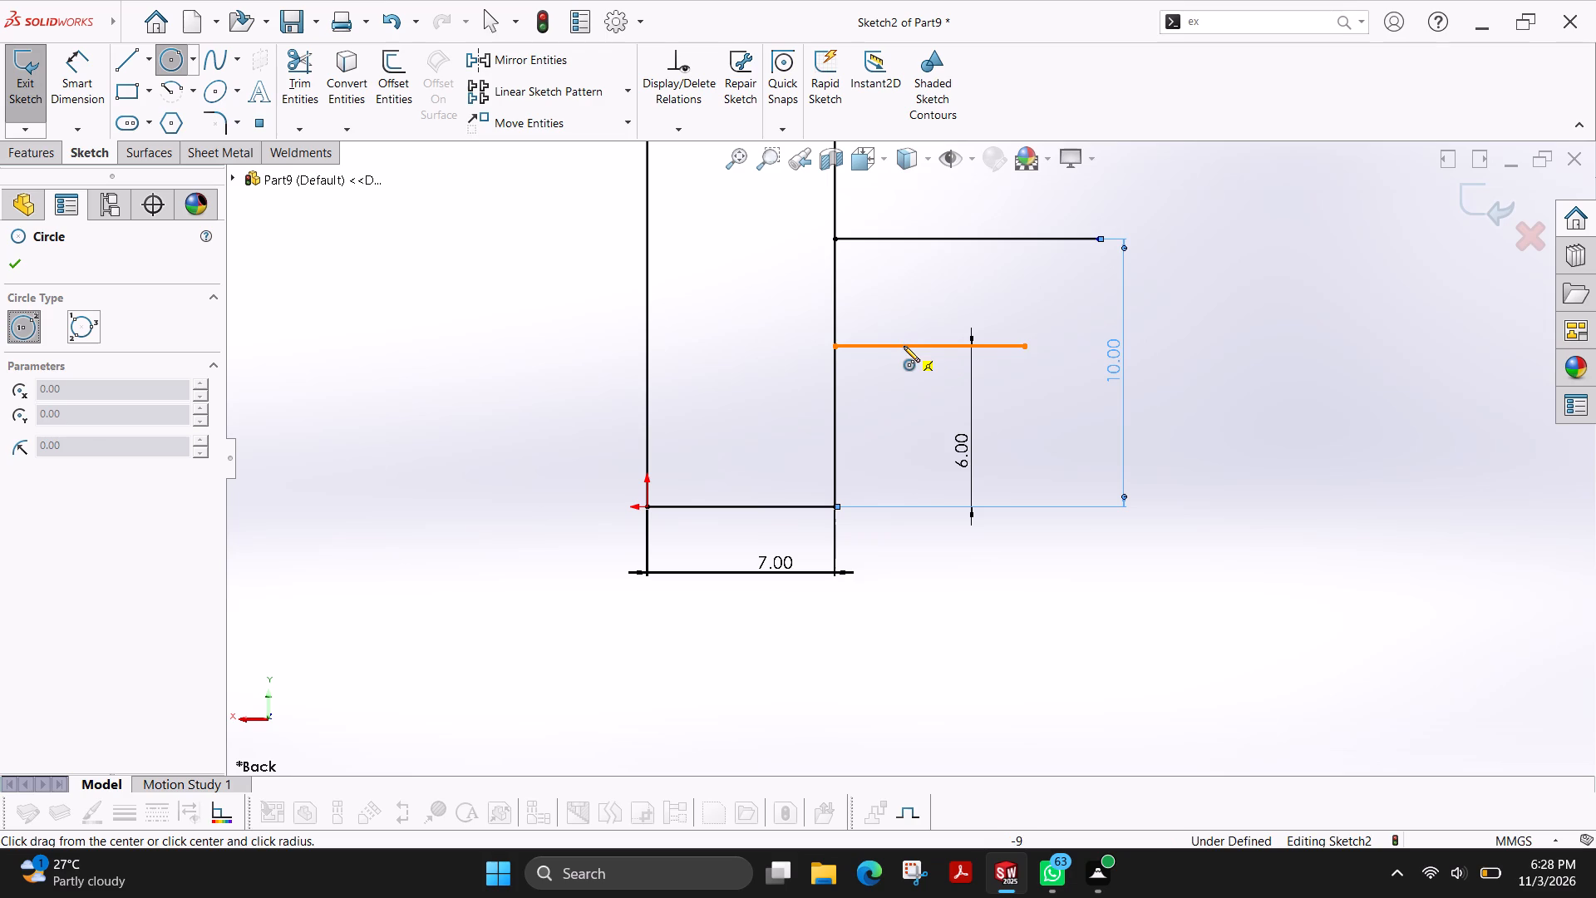
click(905, 348)
click(885, 397)
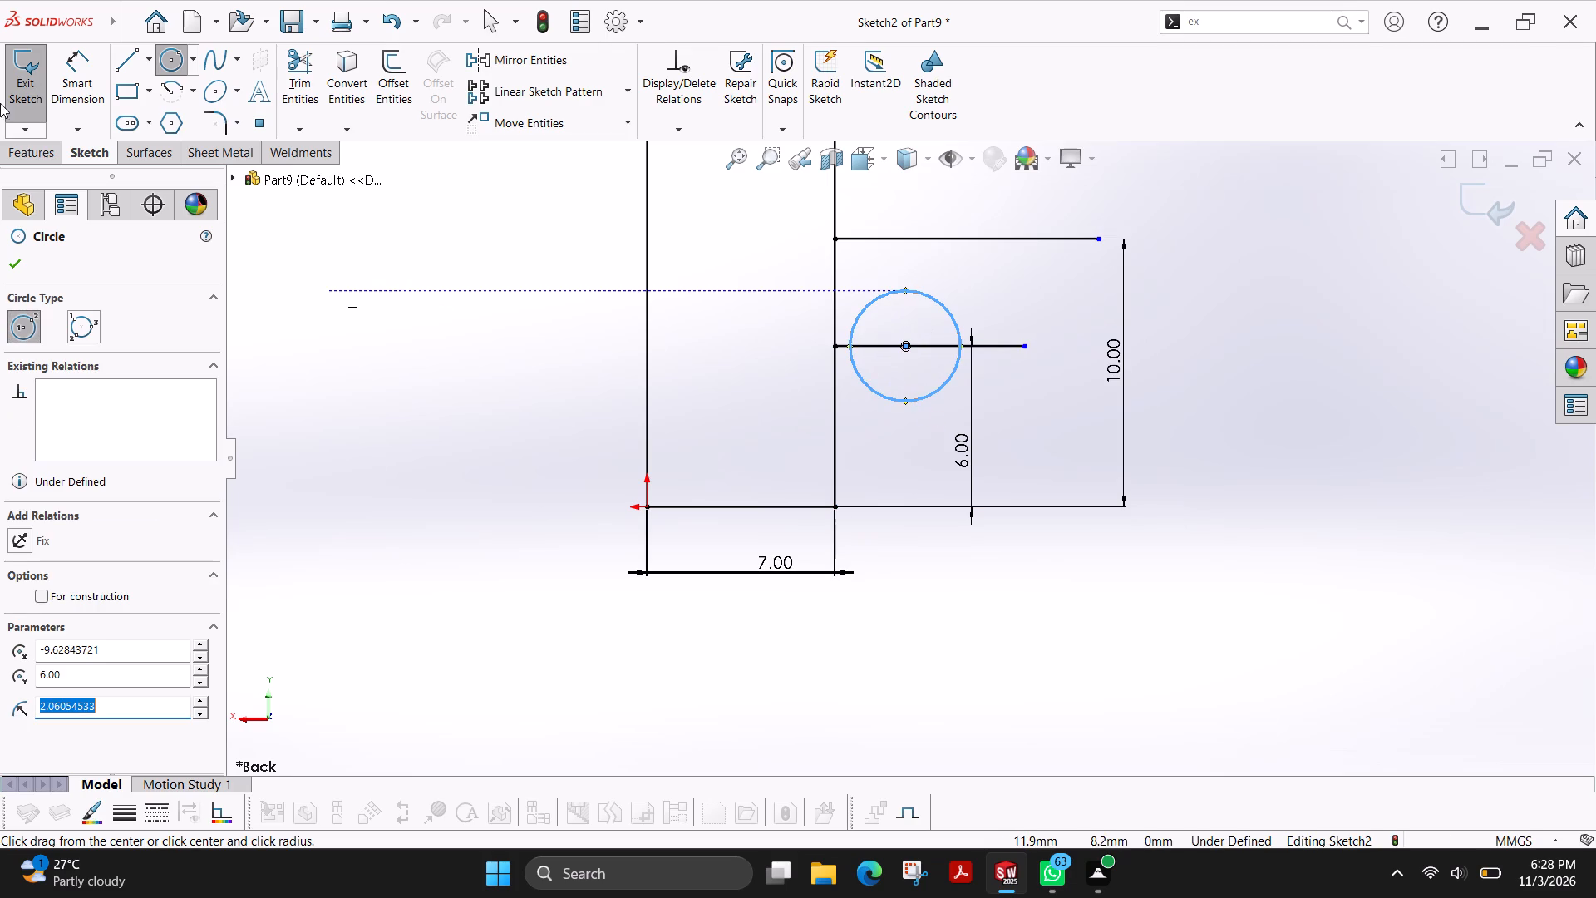
click(62, 86)
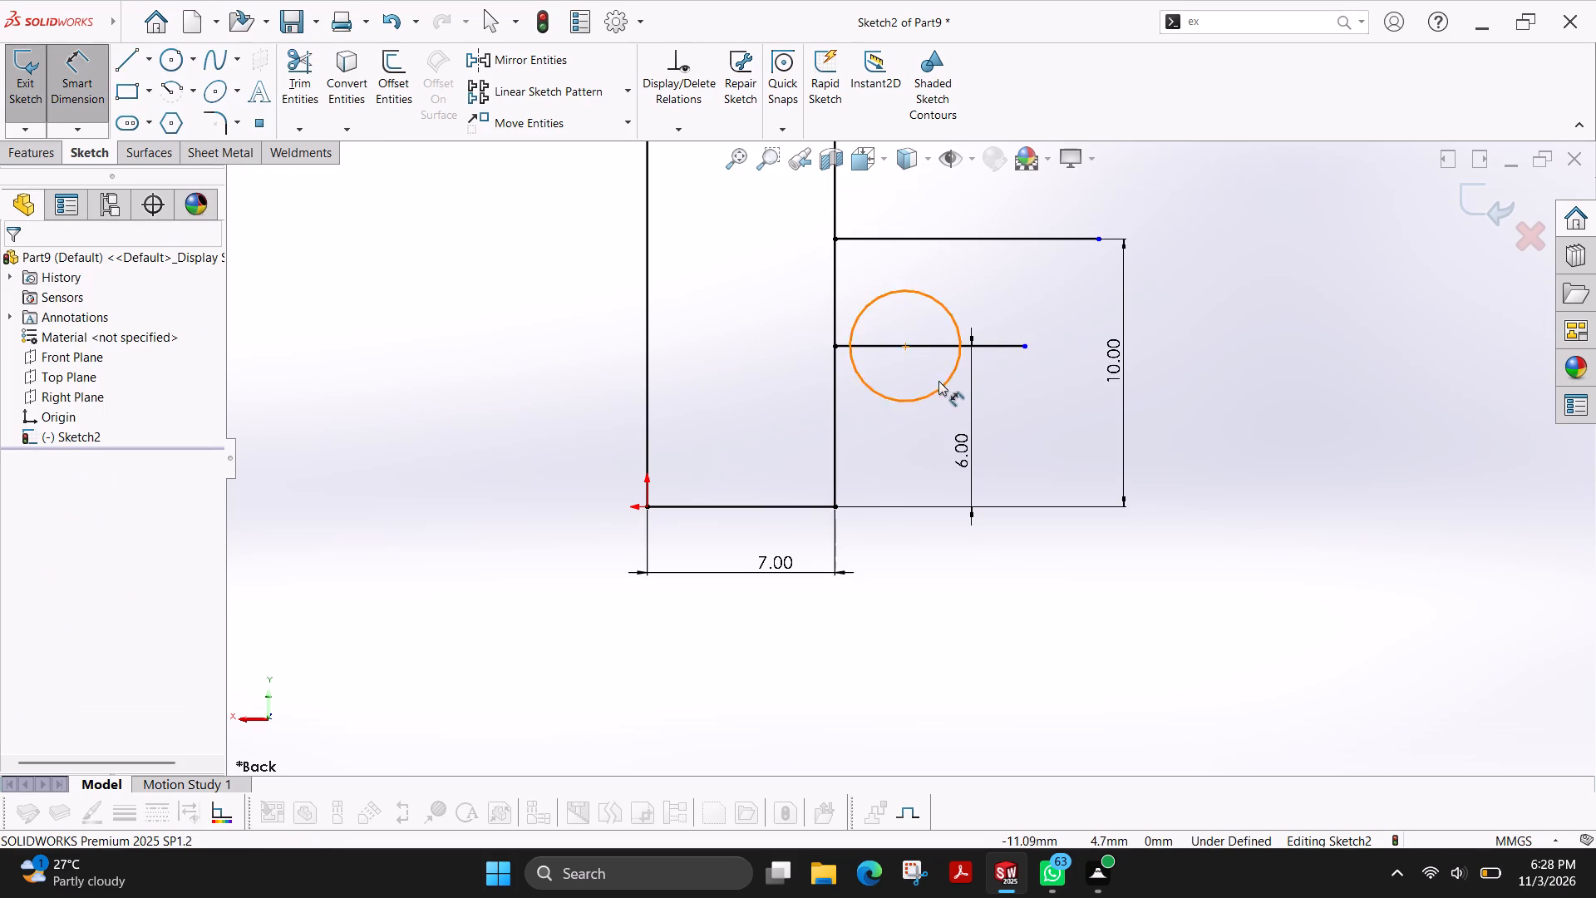
drag(945, 381, 953, 383)
click(1223, 501)
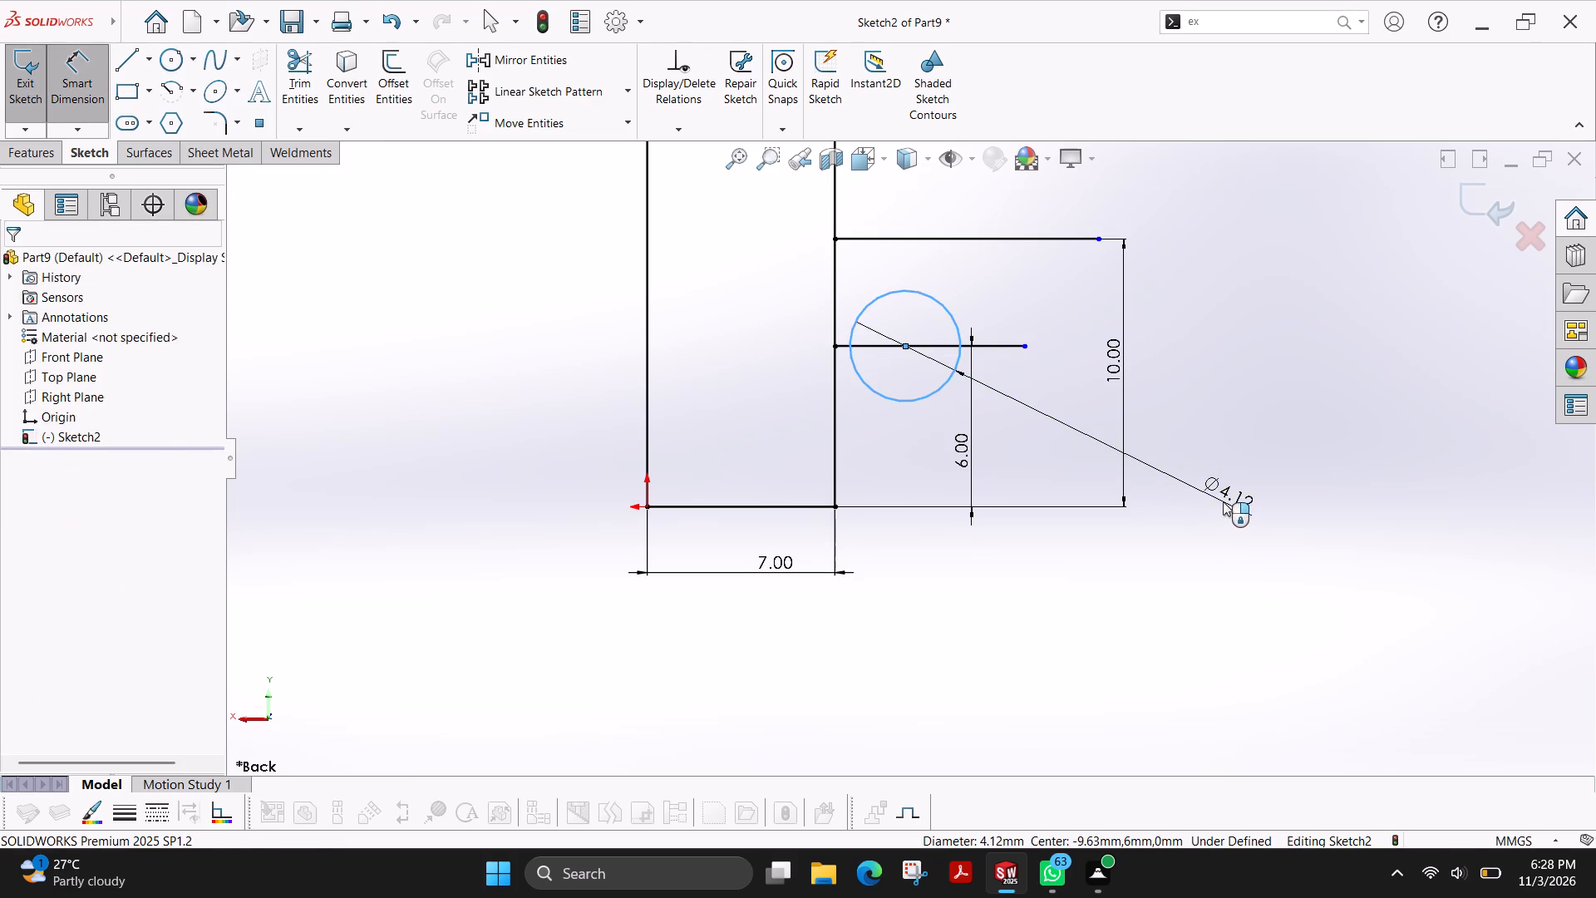
key(4)
key(Return)
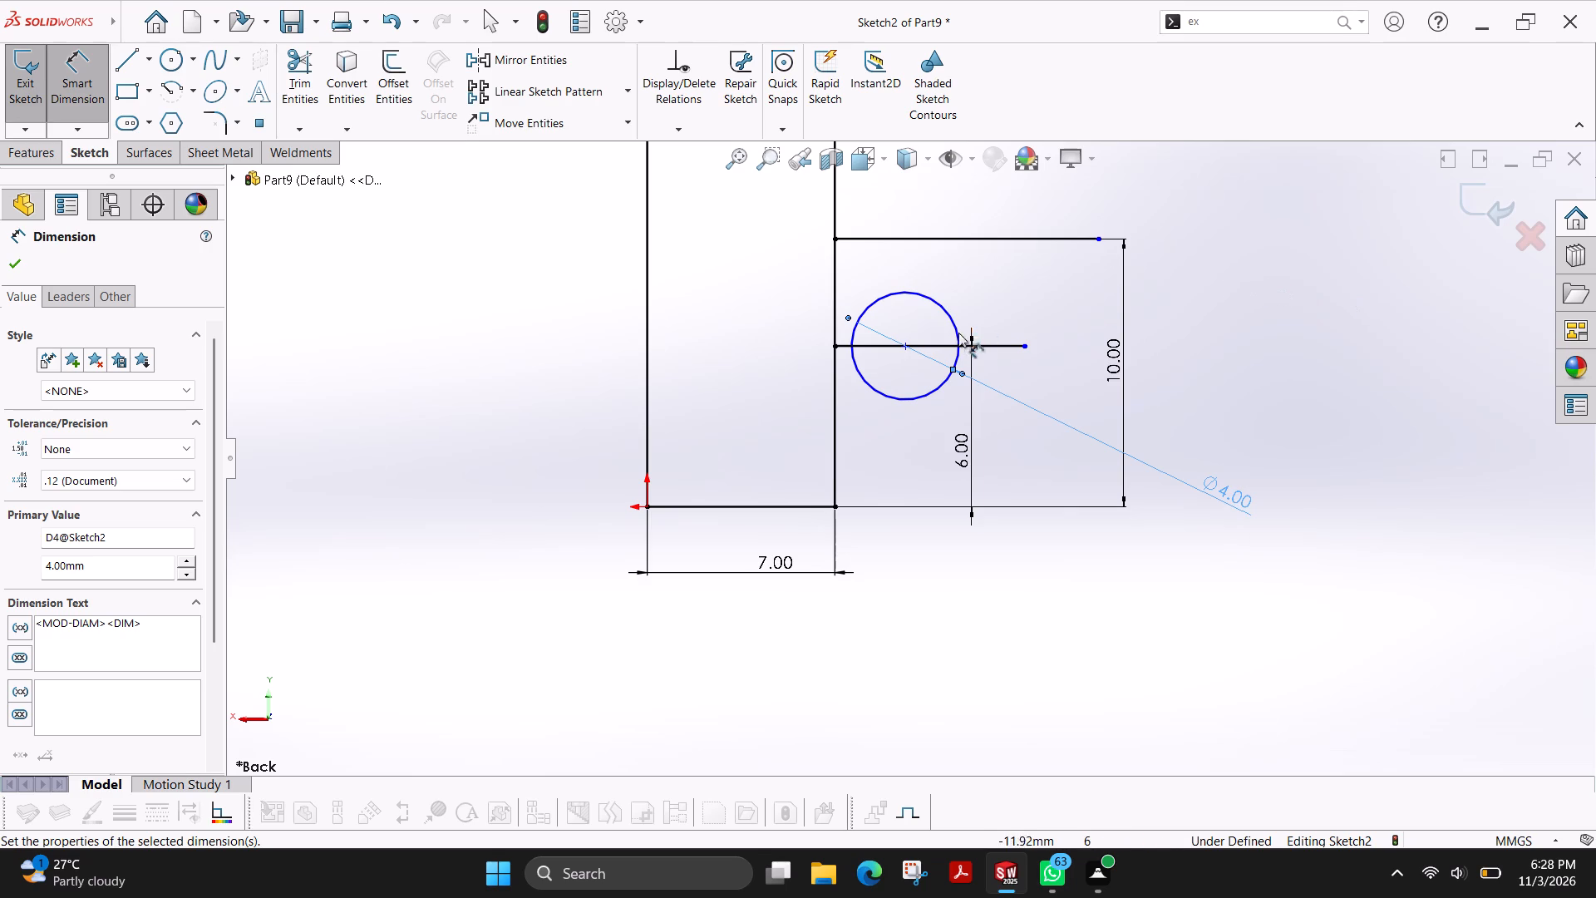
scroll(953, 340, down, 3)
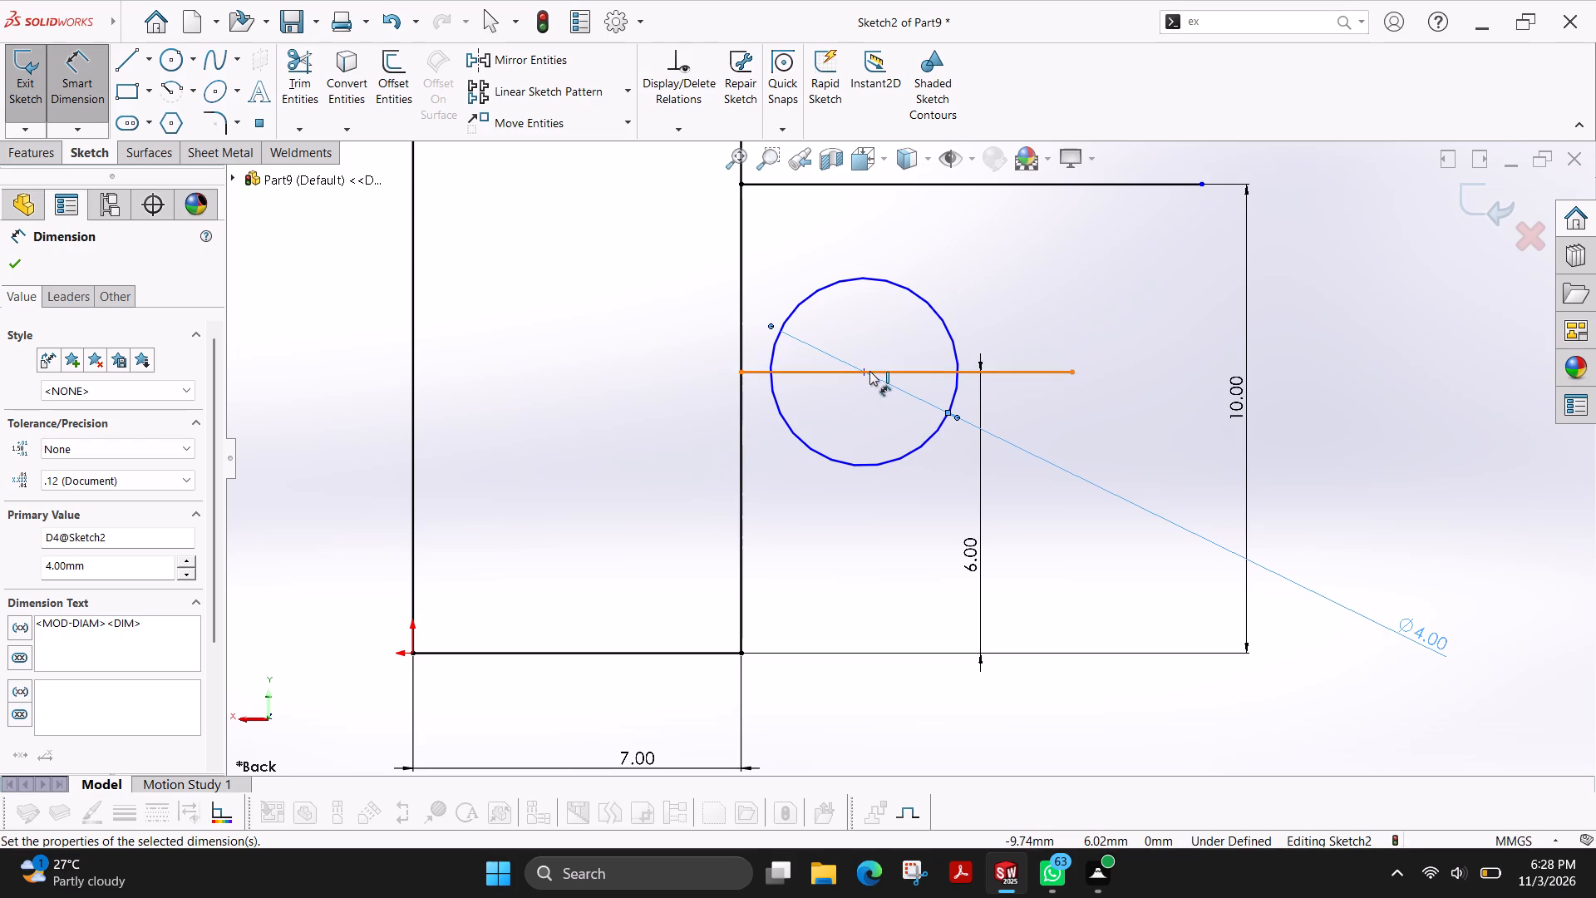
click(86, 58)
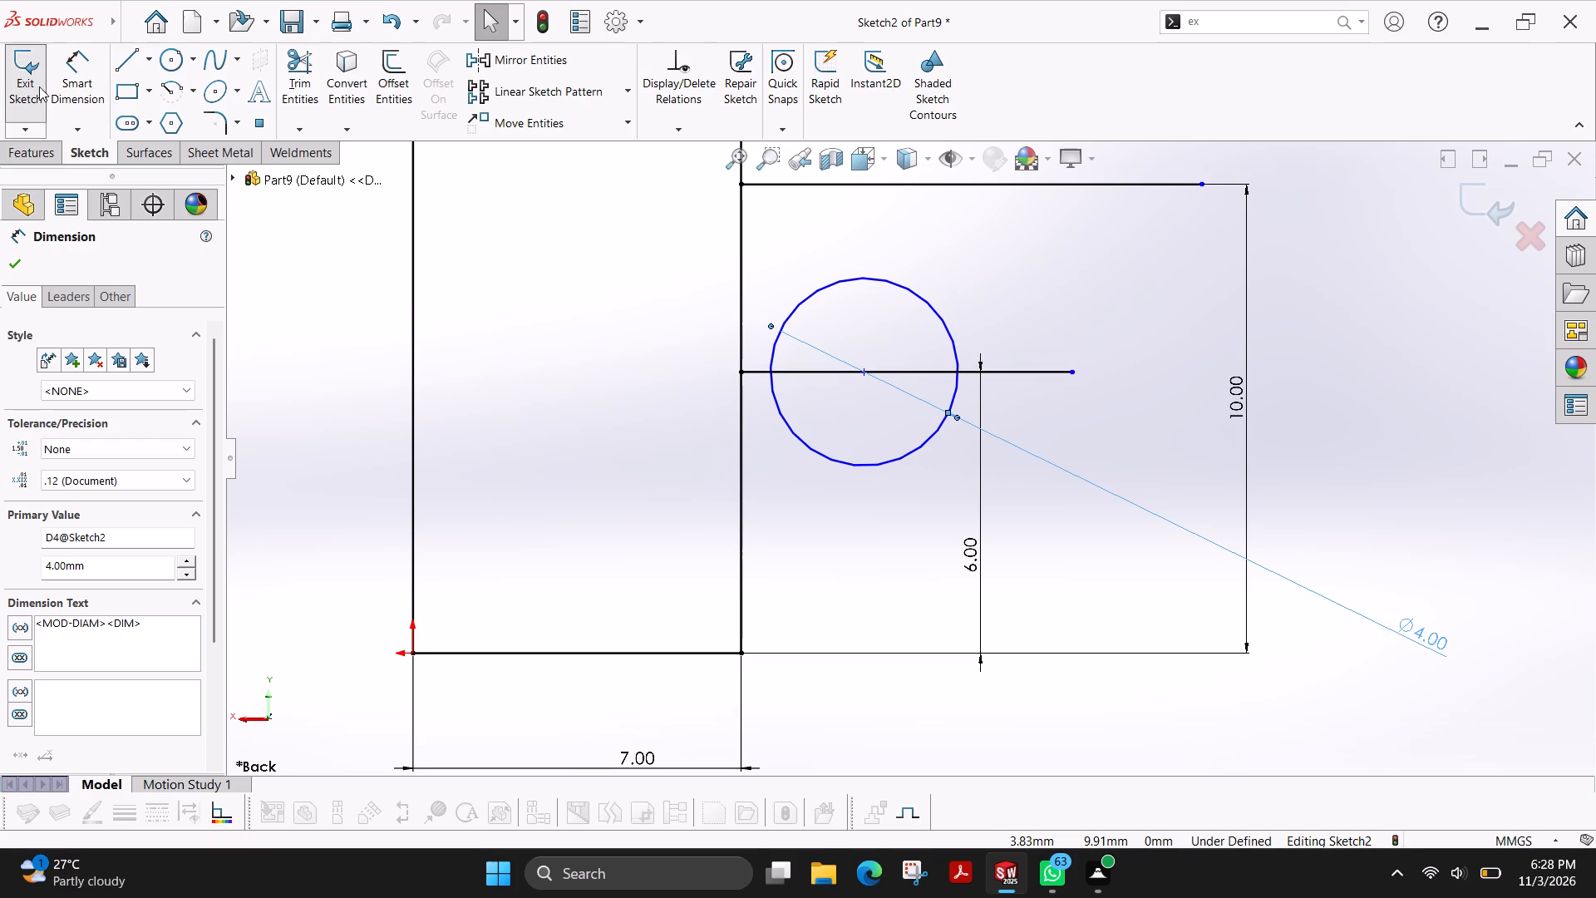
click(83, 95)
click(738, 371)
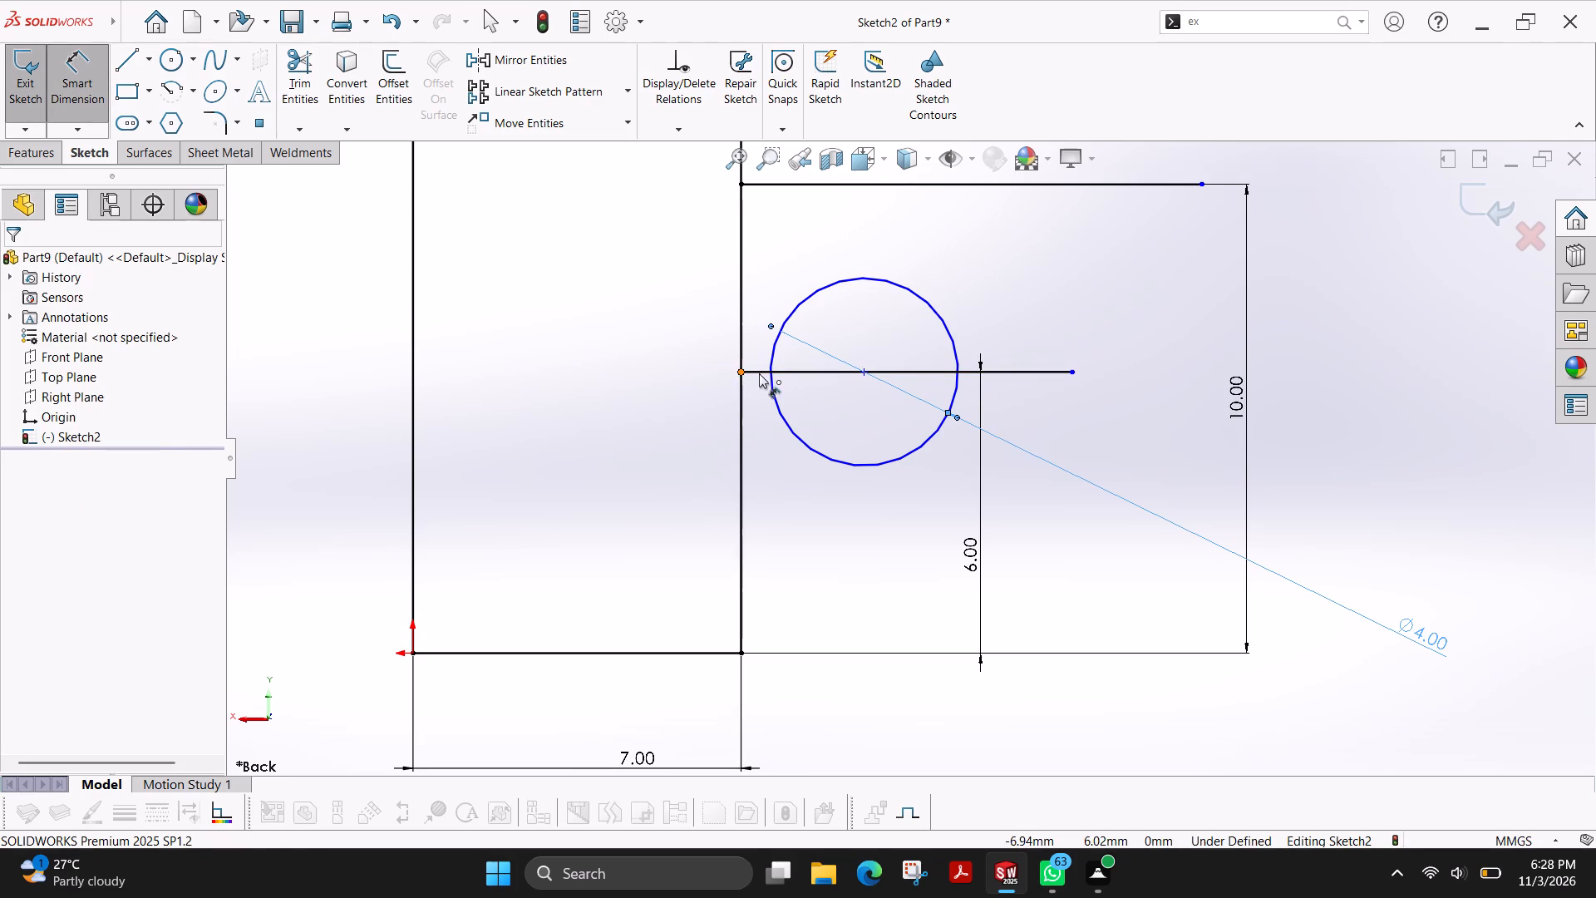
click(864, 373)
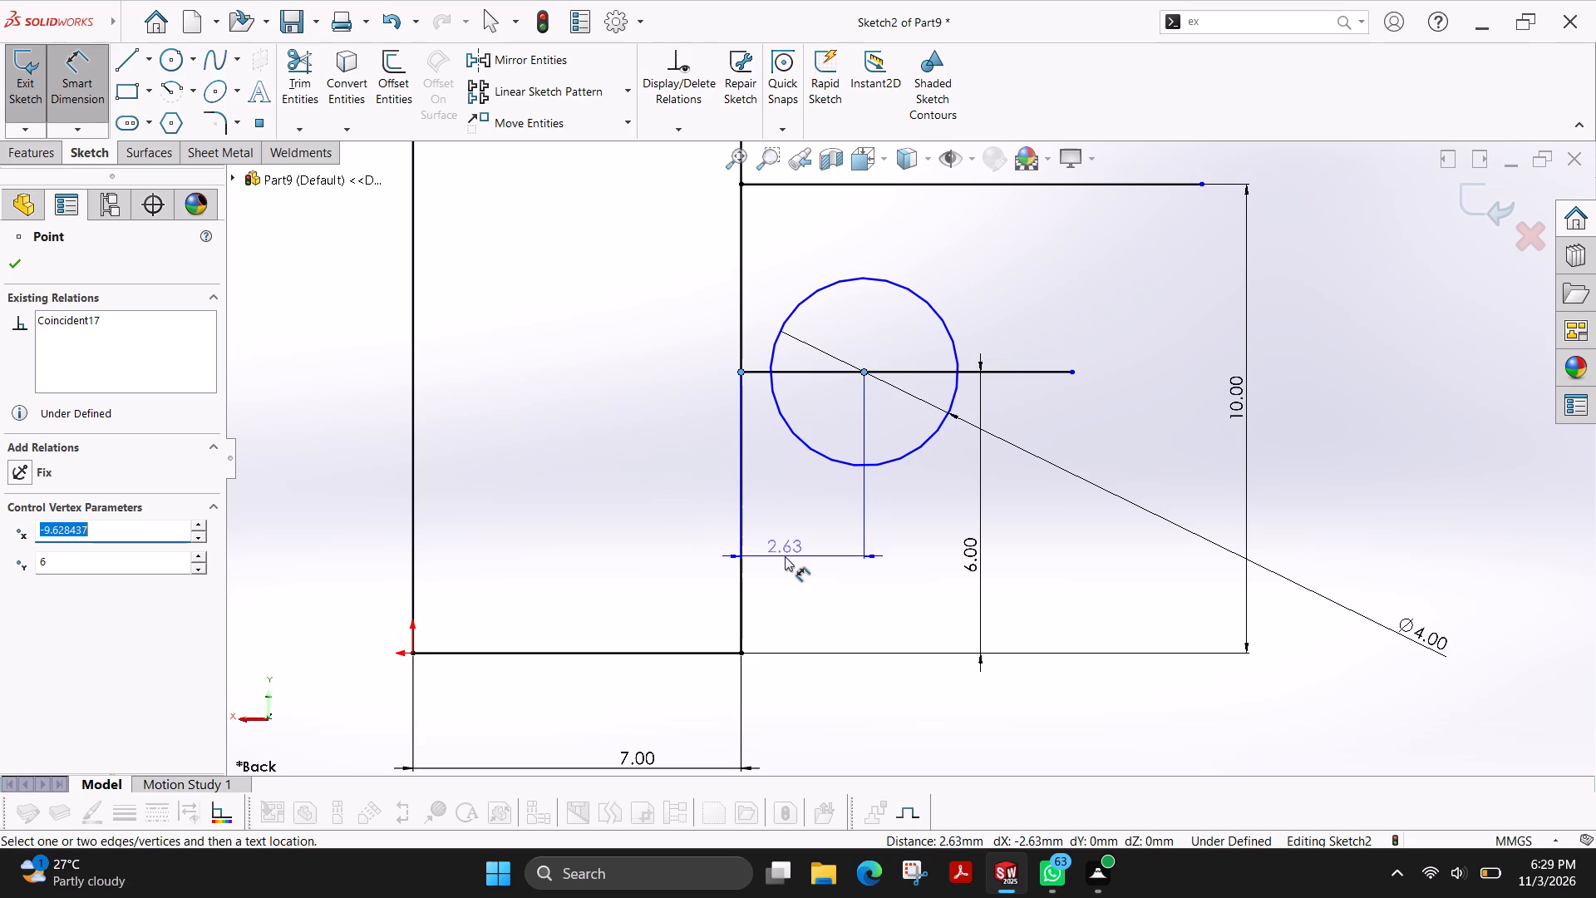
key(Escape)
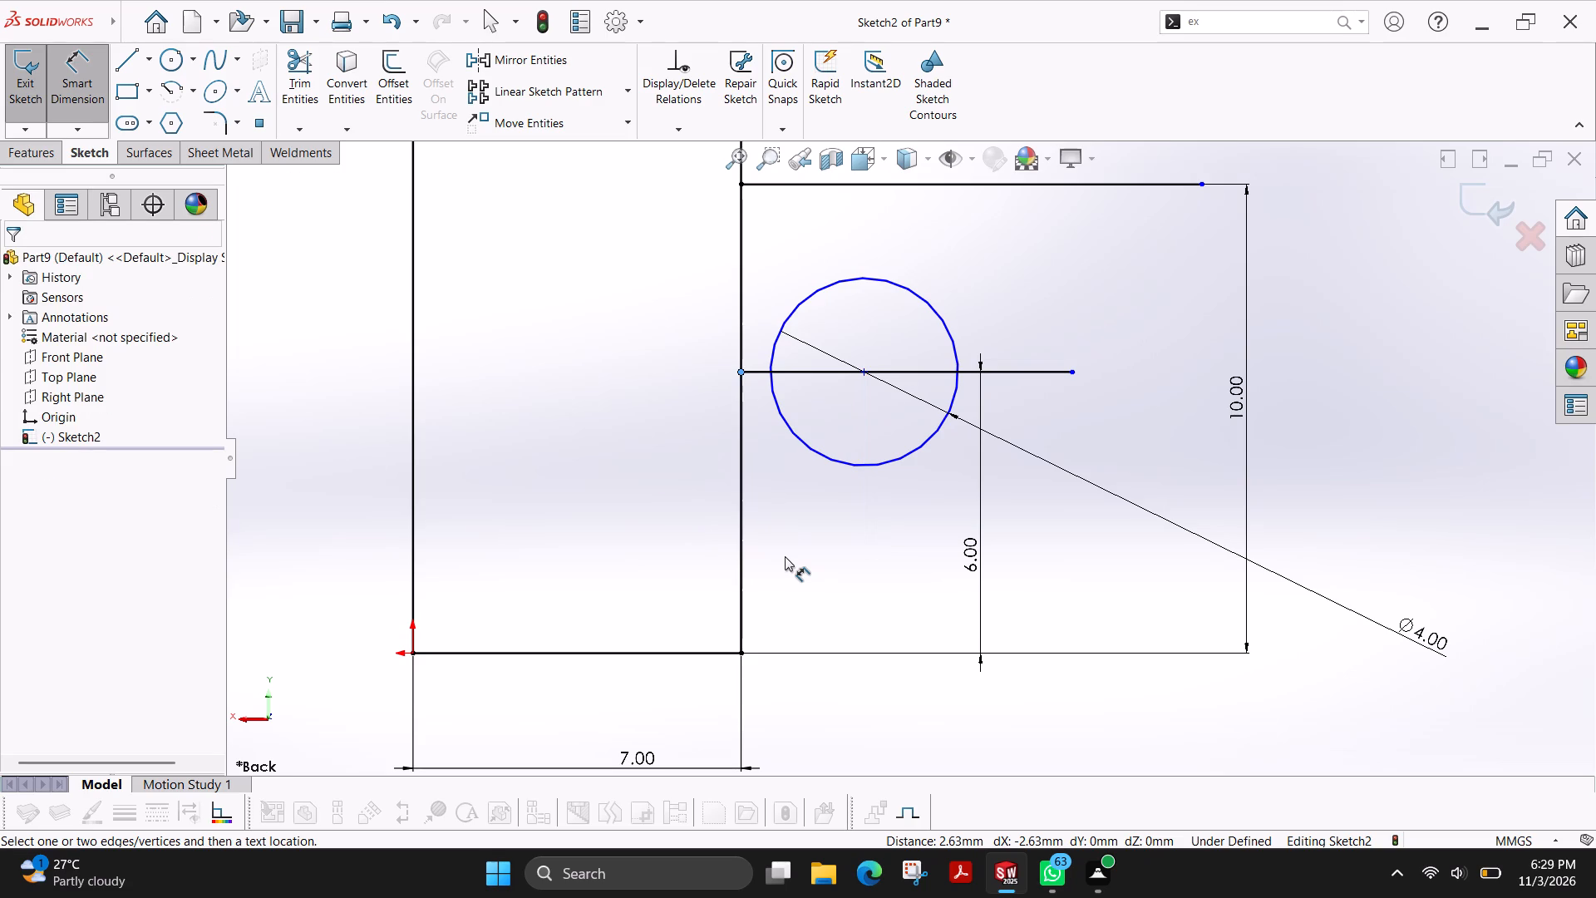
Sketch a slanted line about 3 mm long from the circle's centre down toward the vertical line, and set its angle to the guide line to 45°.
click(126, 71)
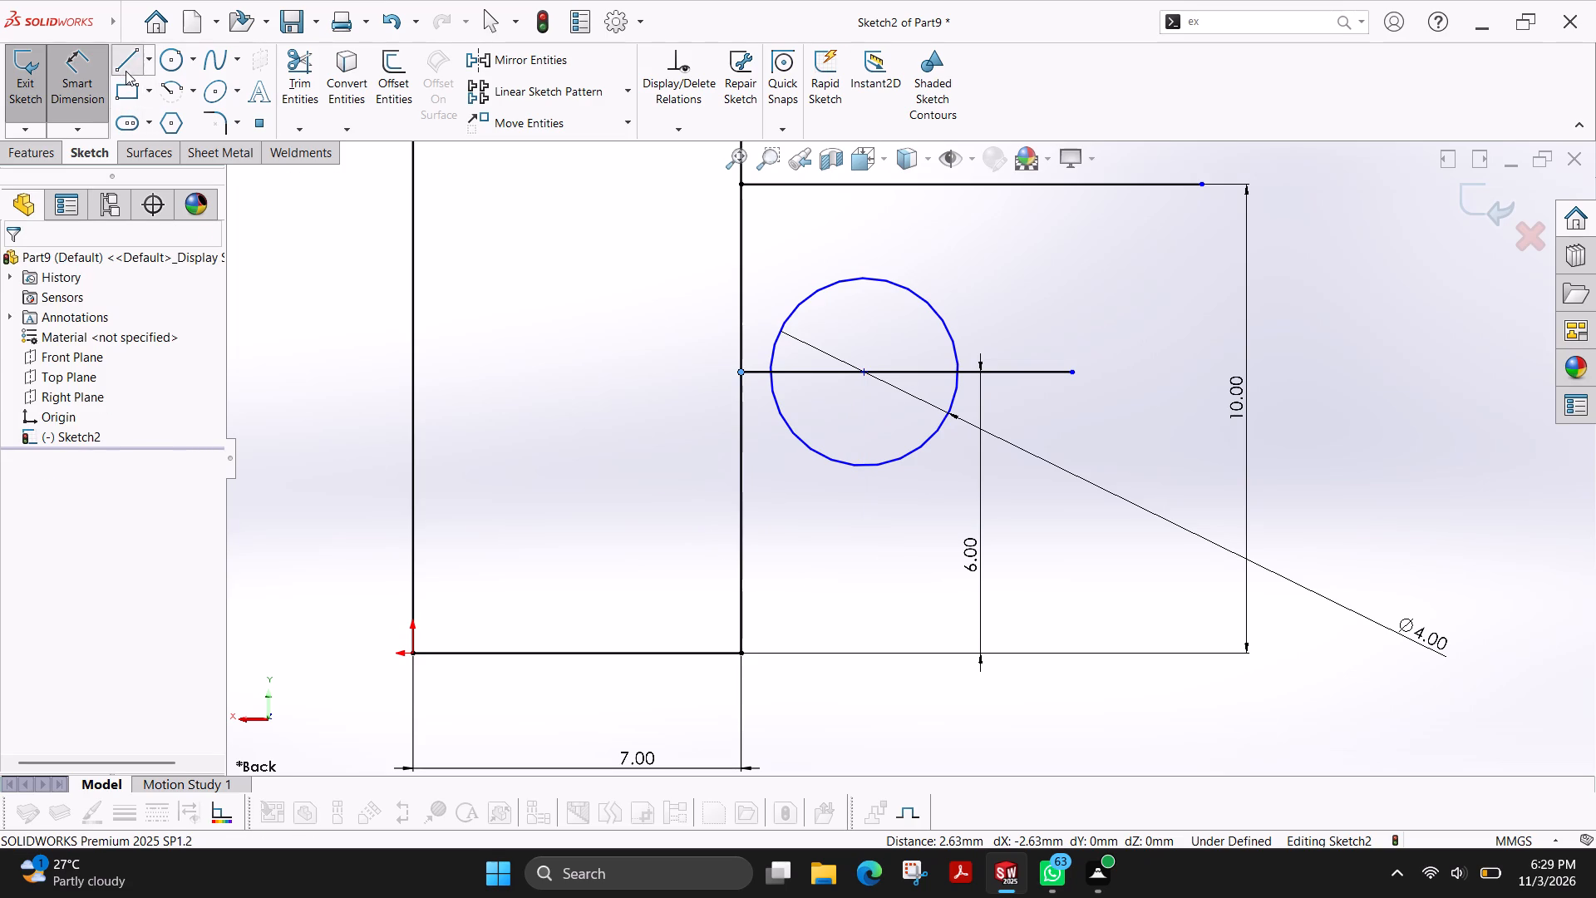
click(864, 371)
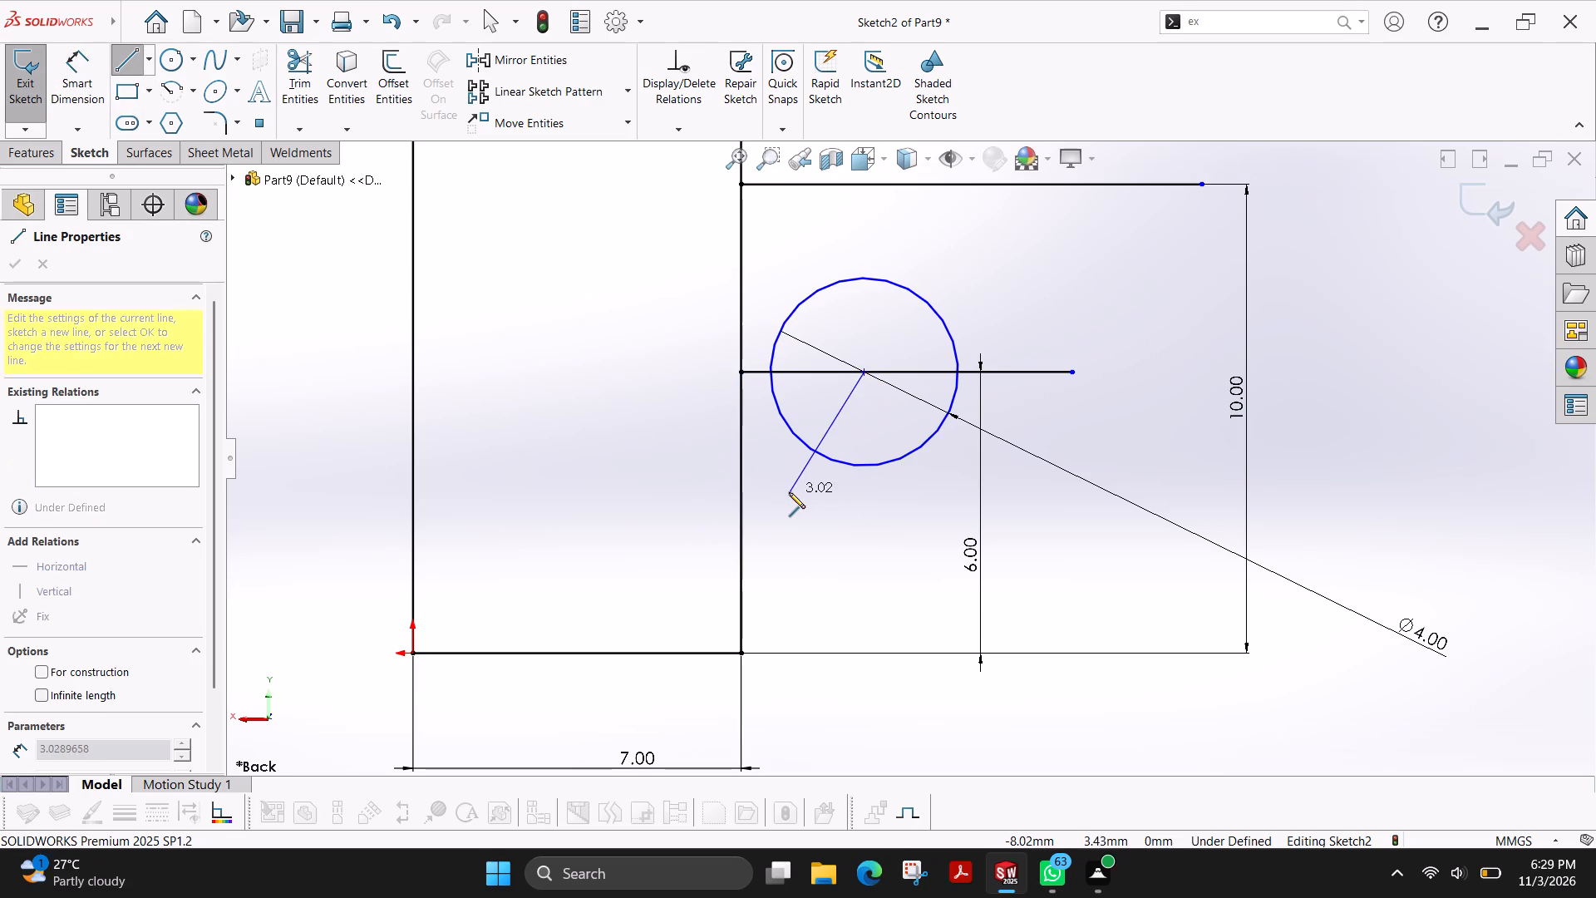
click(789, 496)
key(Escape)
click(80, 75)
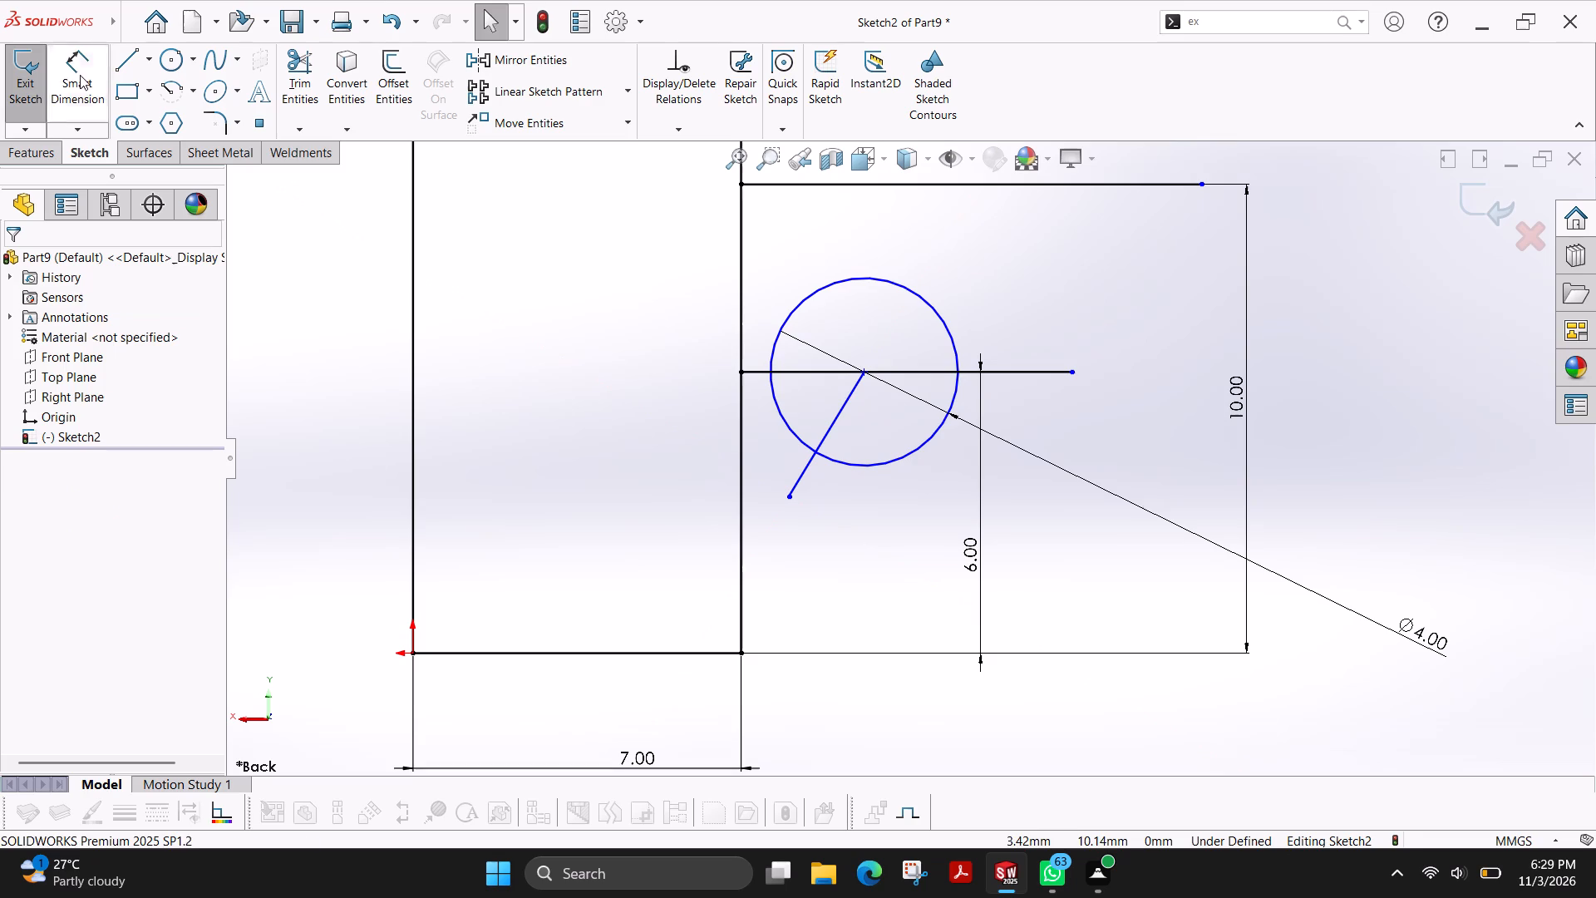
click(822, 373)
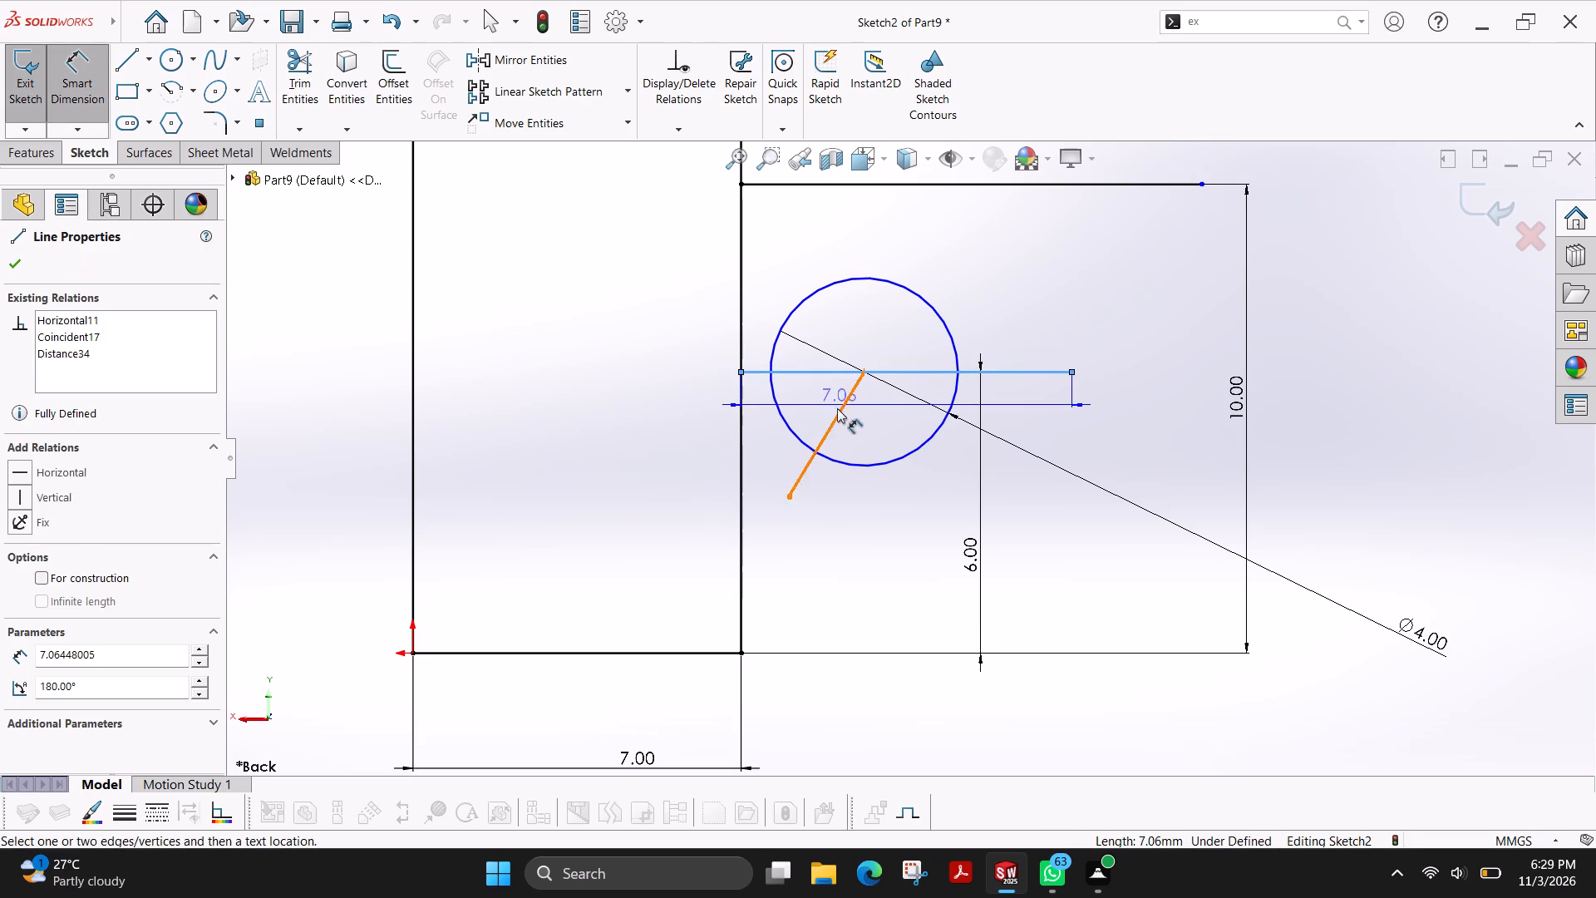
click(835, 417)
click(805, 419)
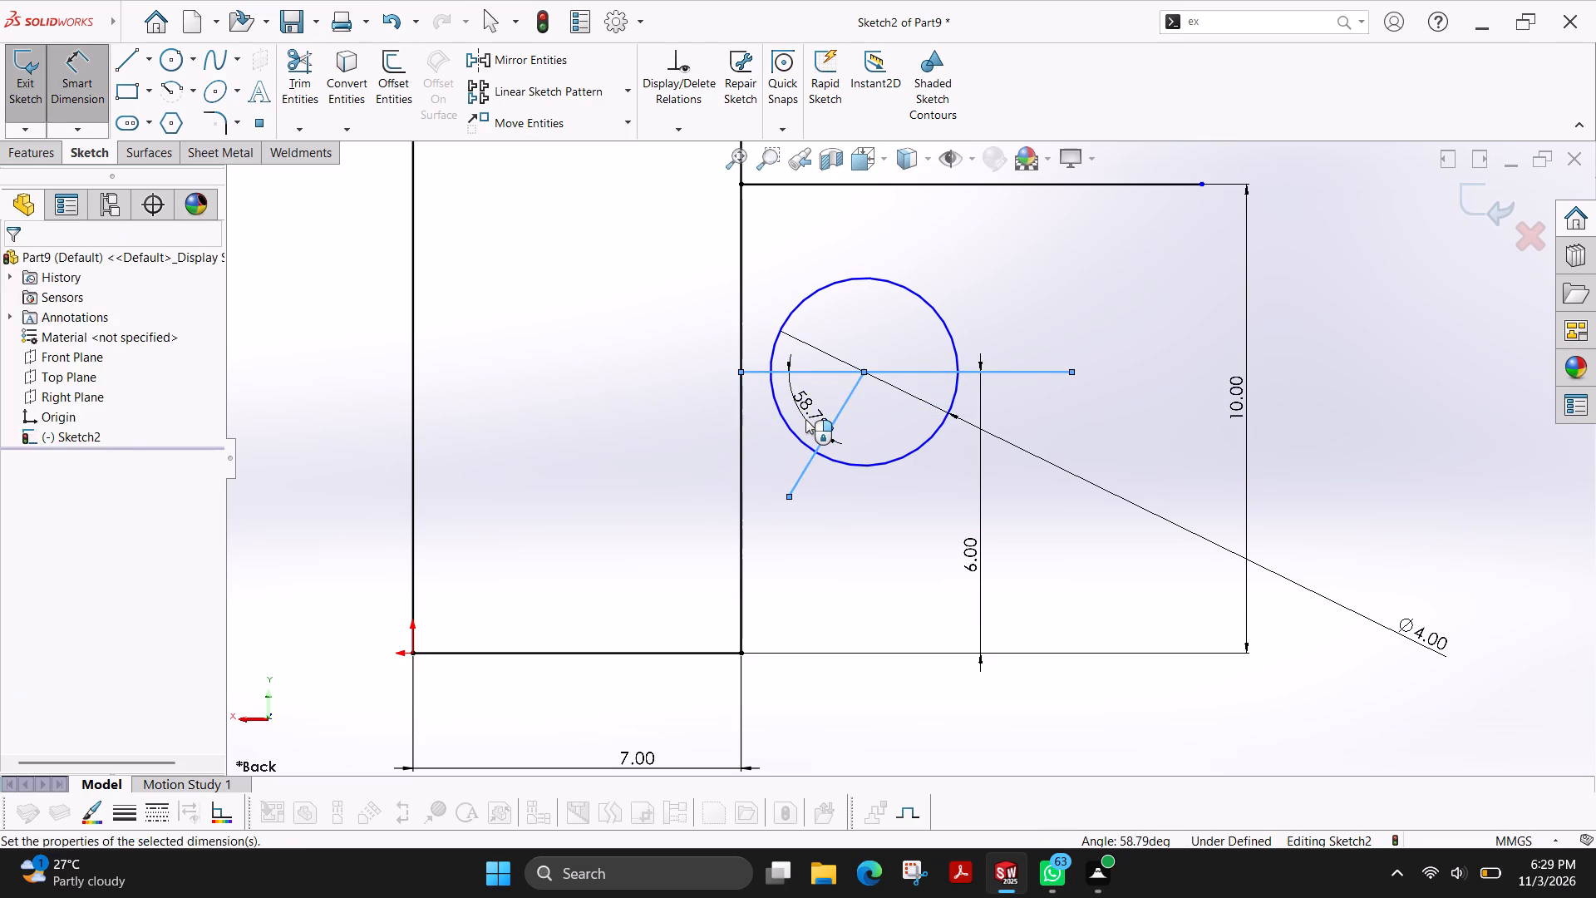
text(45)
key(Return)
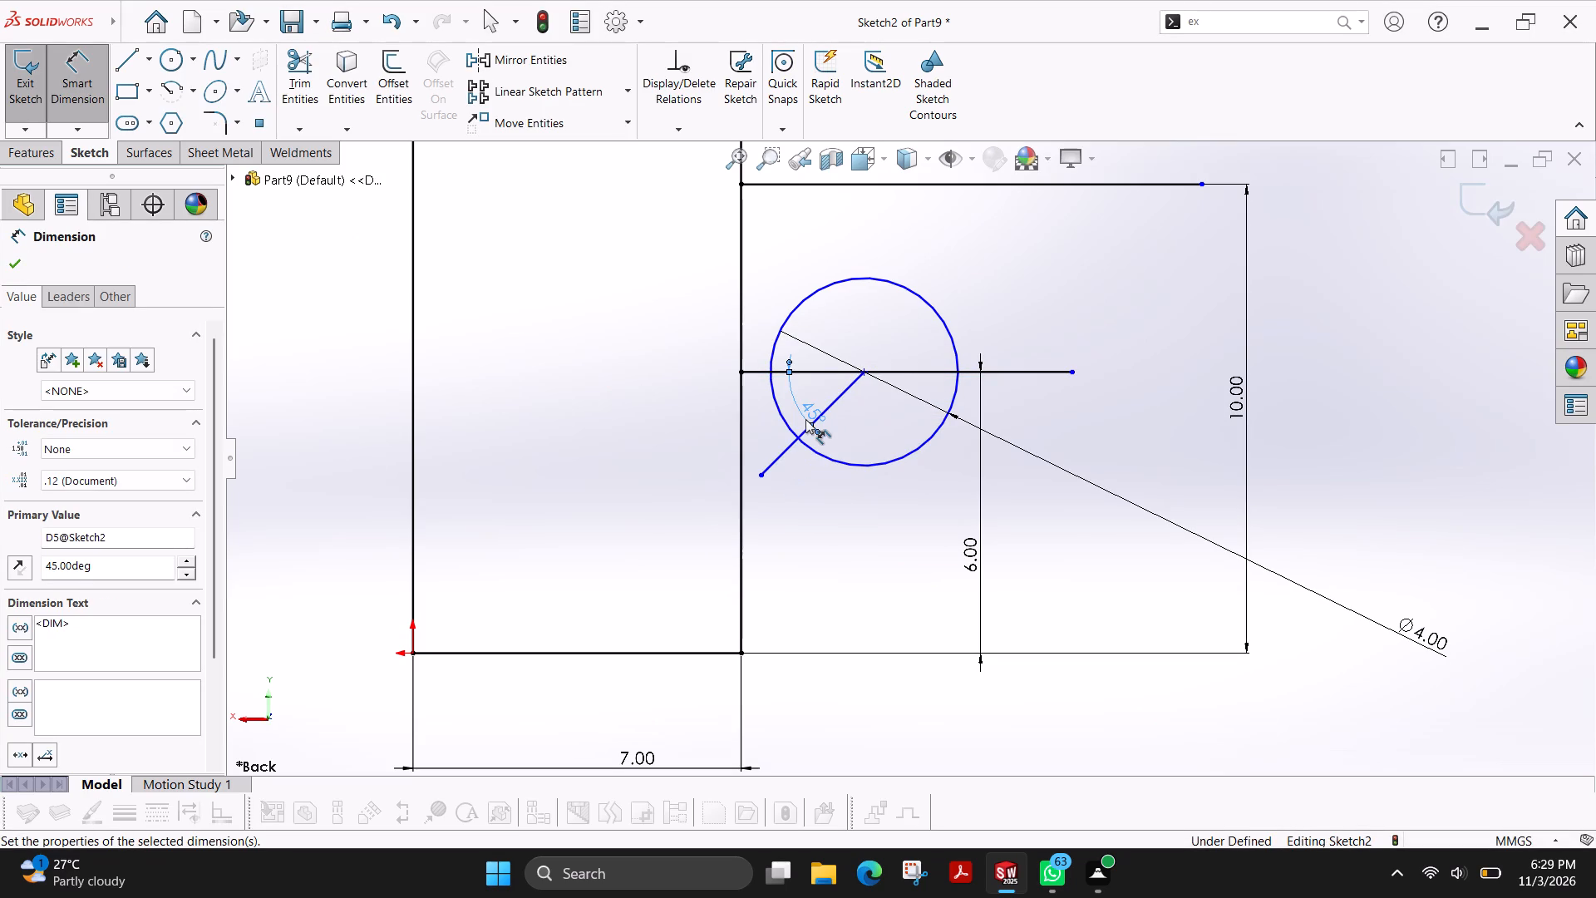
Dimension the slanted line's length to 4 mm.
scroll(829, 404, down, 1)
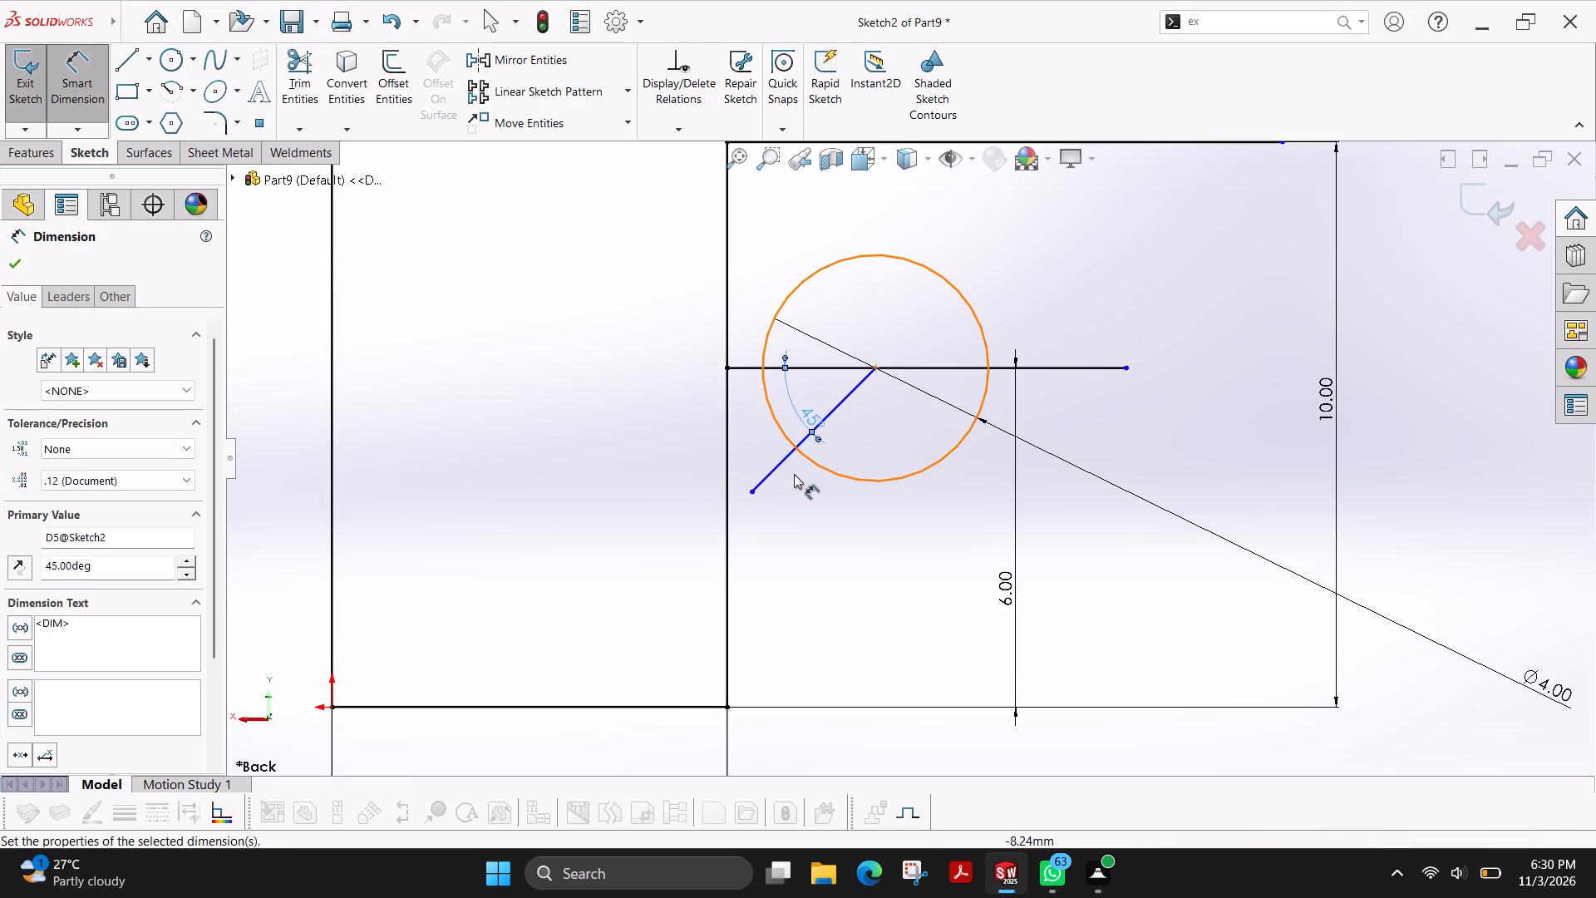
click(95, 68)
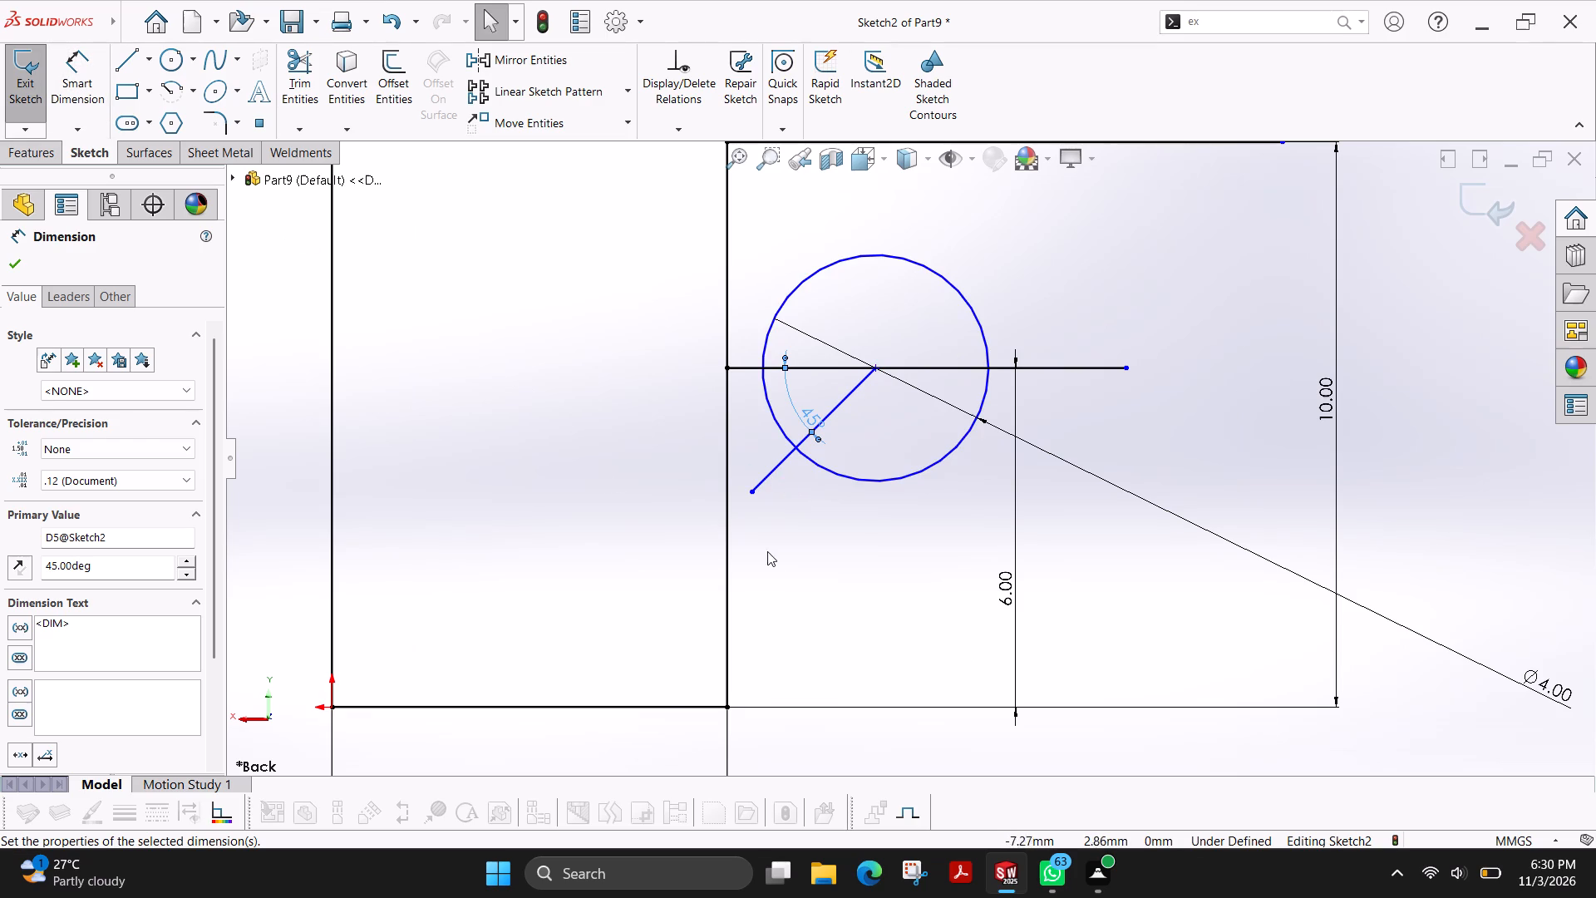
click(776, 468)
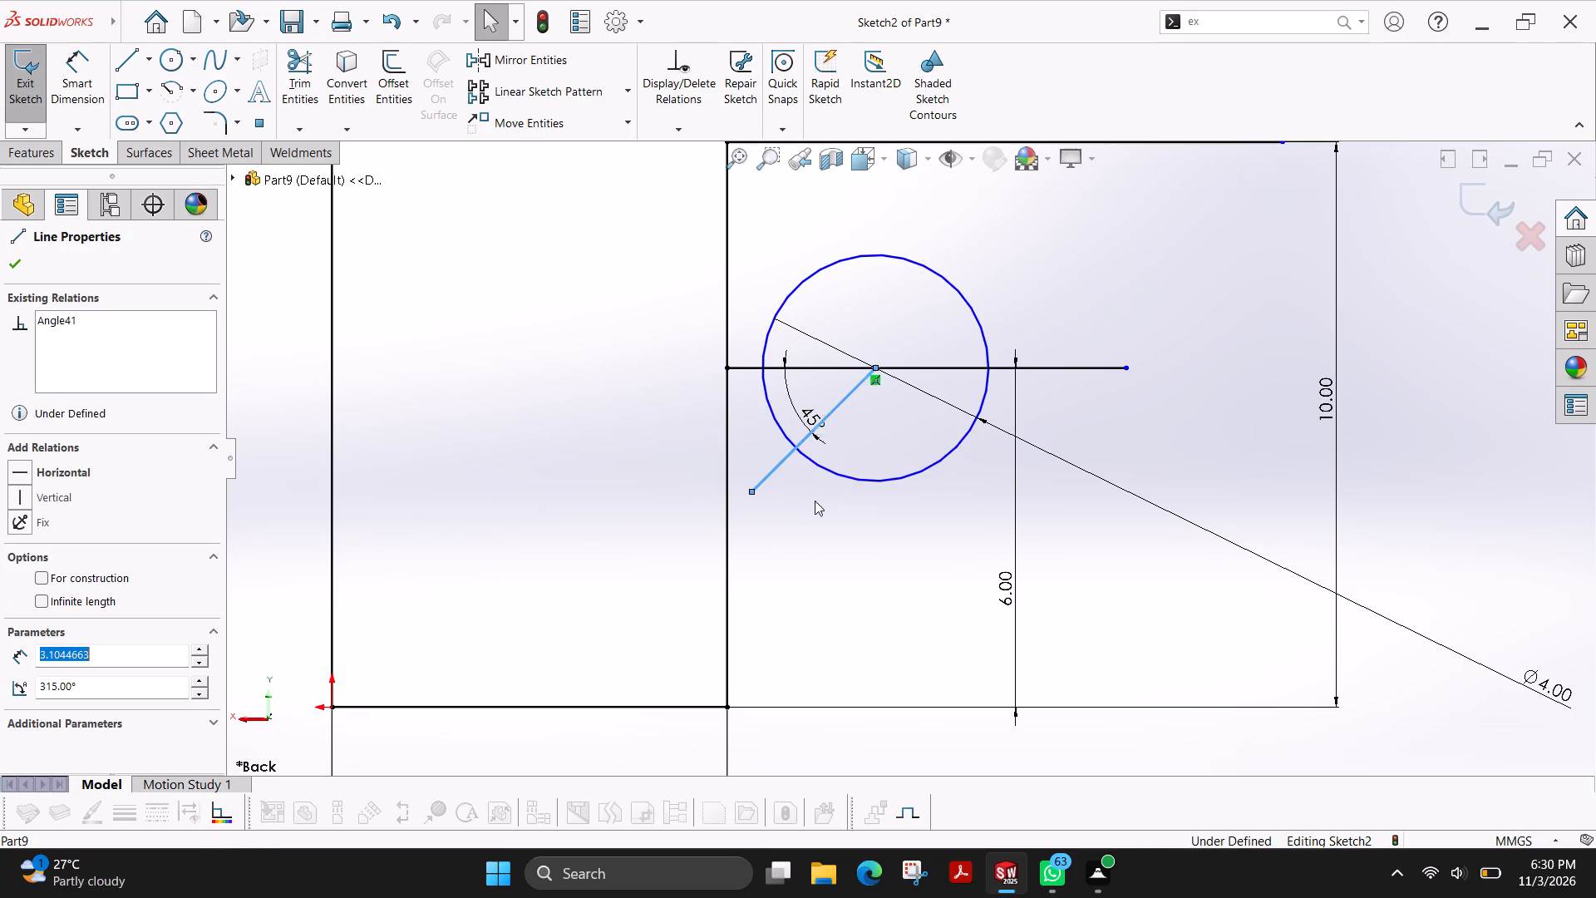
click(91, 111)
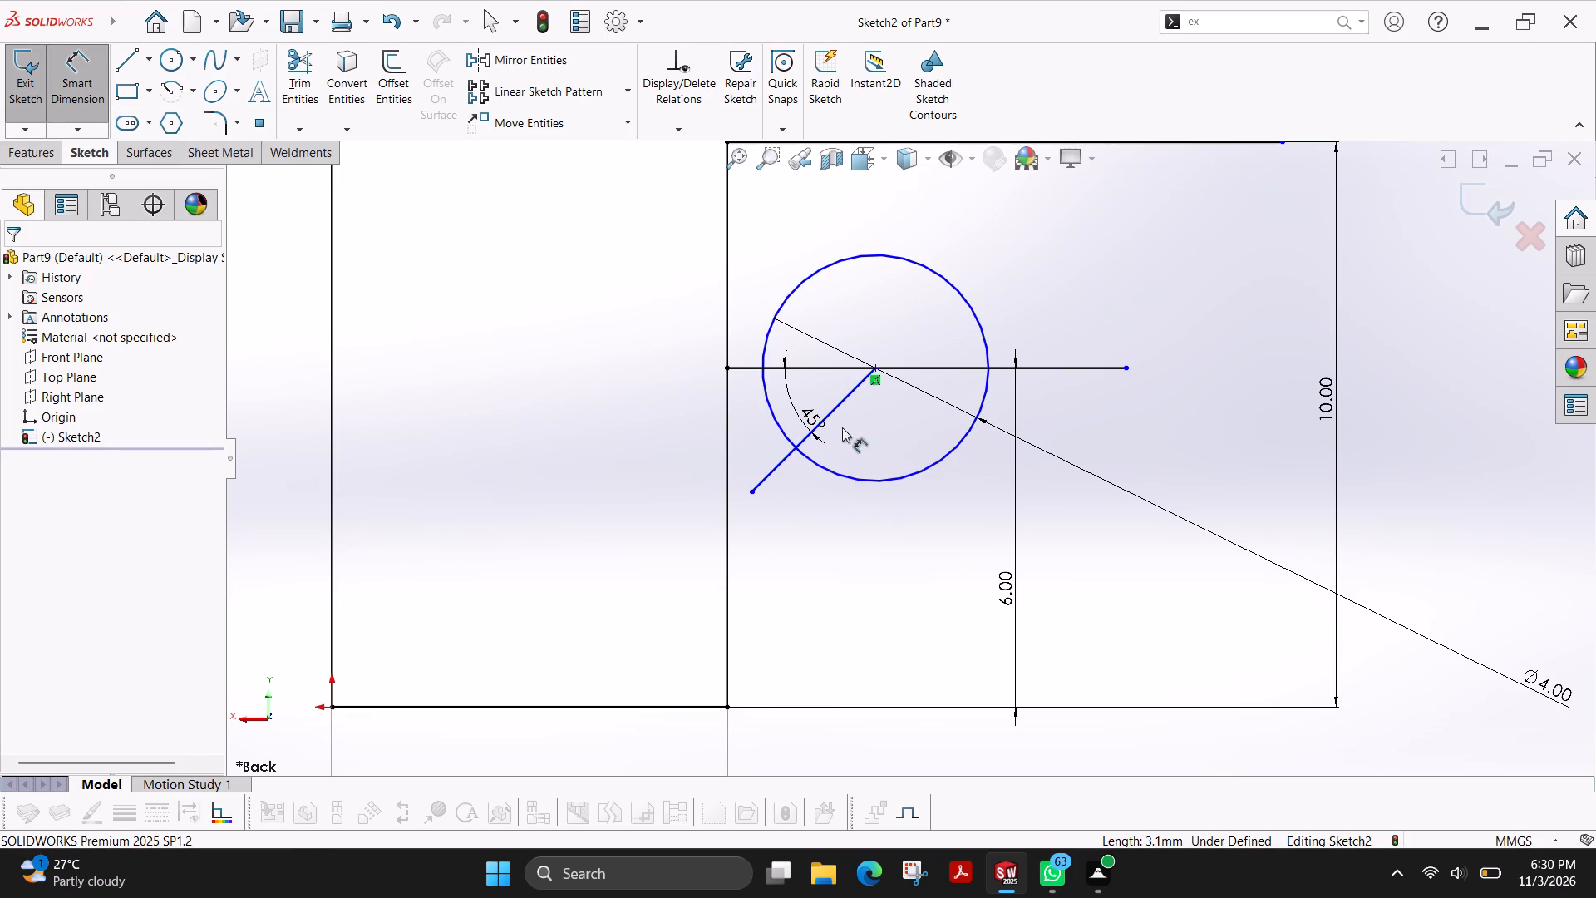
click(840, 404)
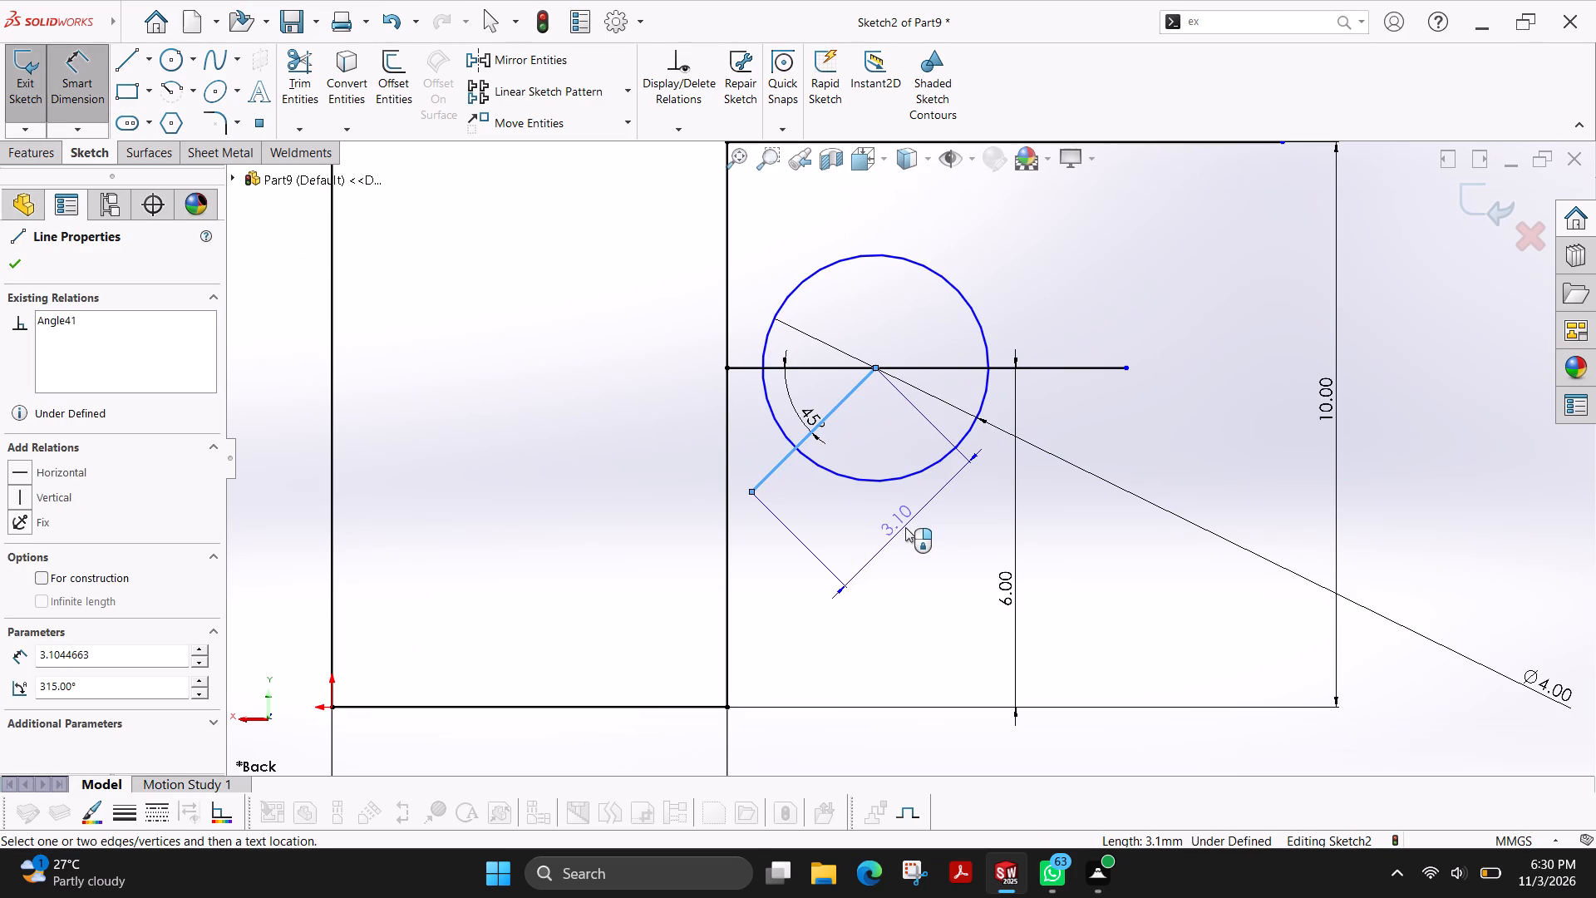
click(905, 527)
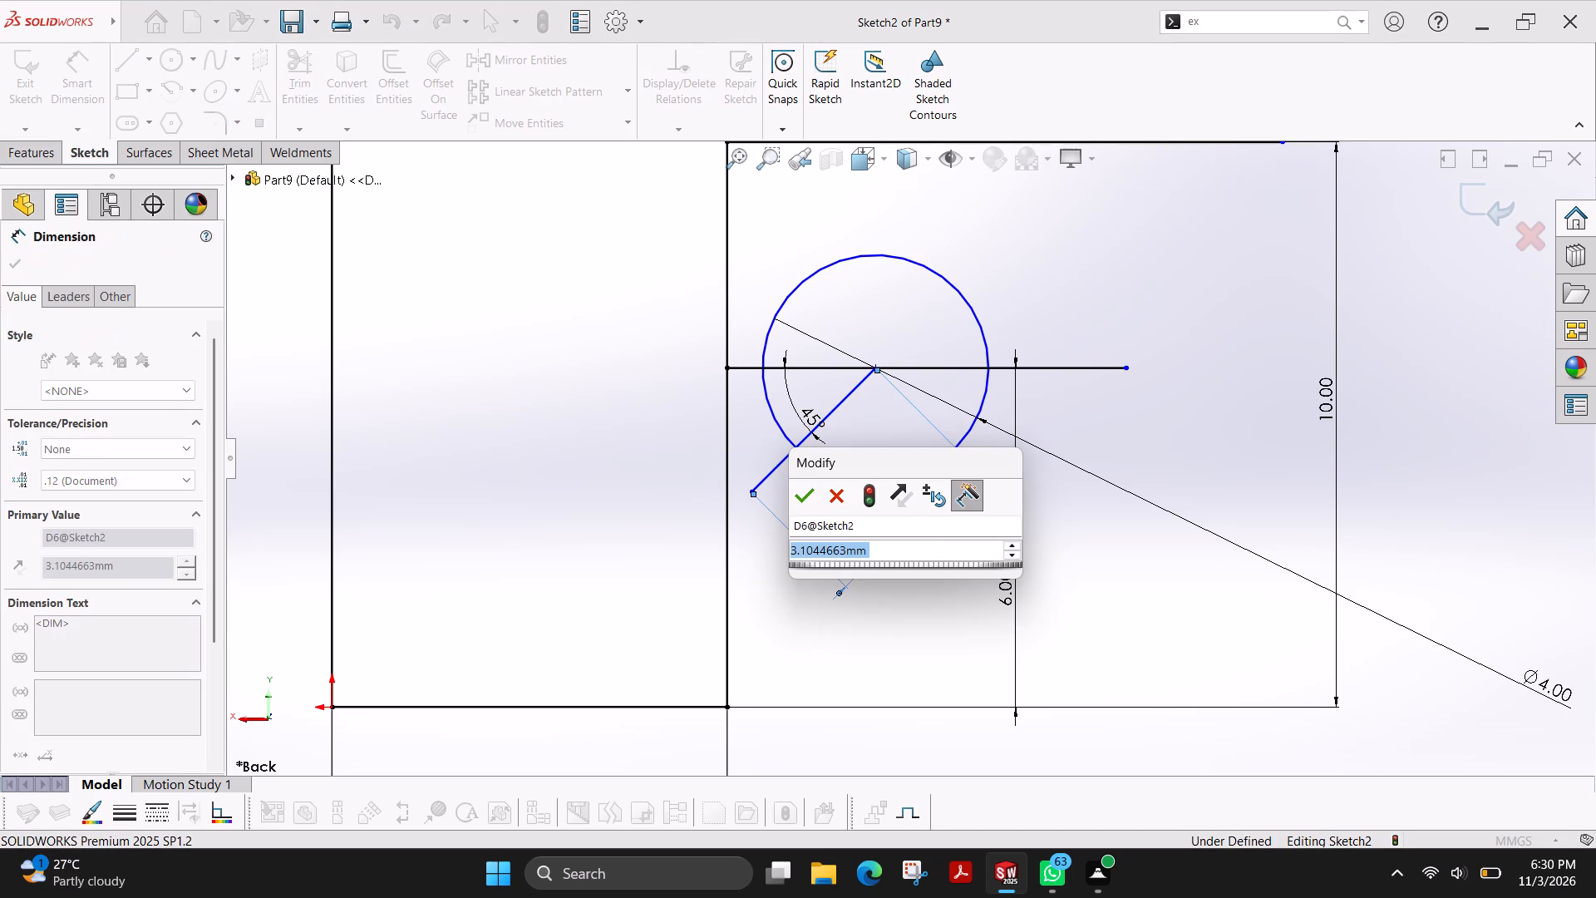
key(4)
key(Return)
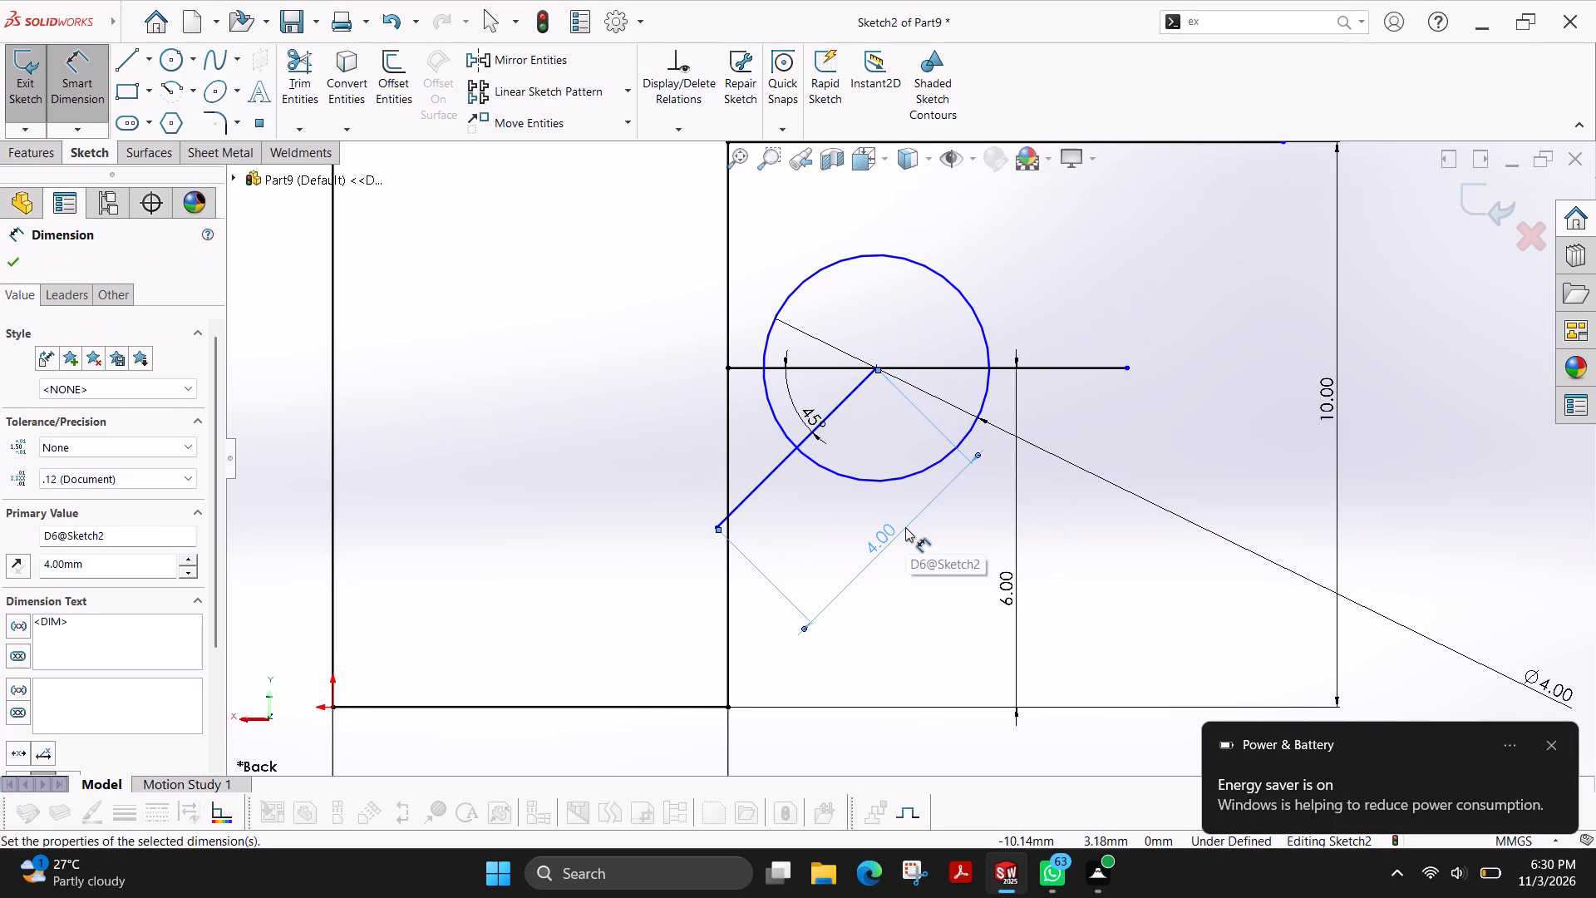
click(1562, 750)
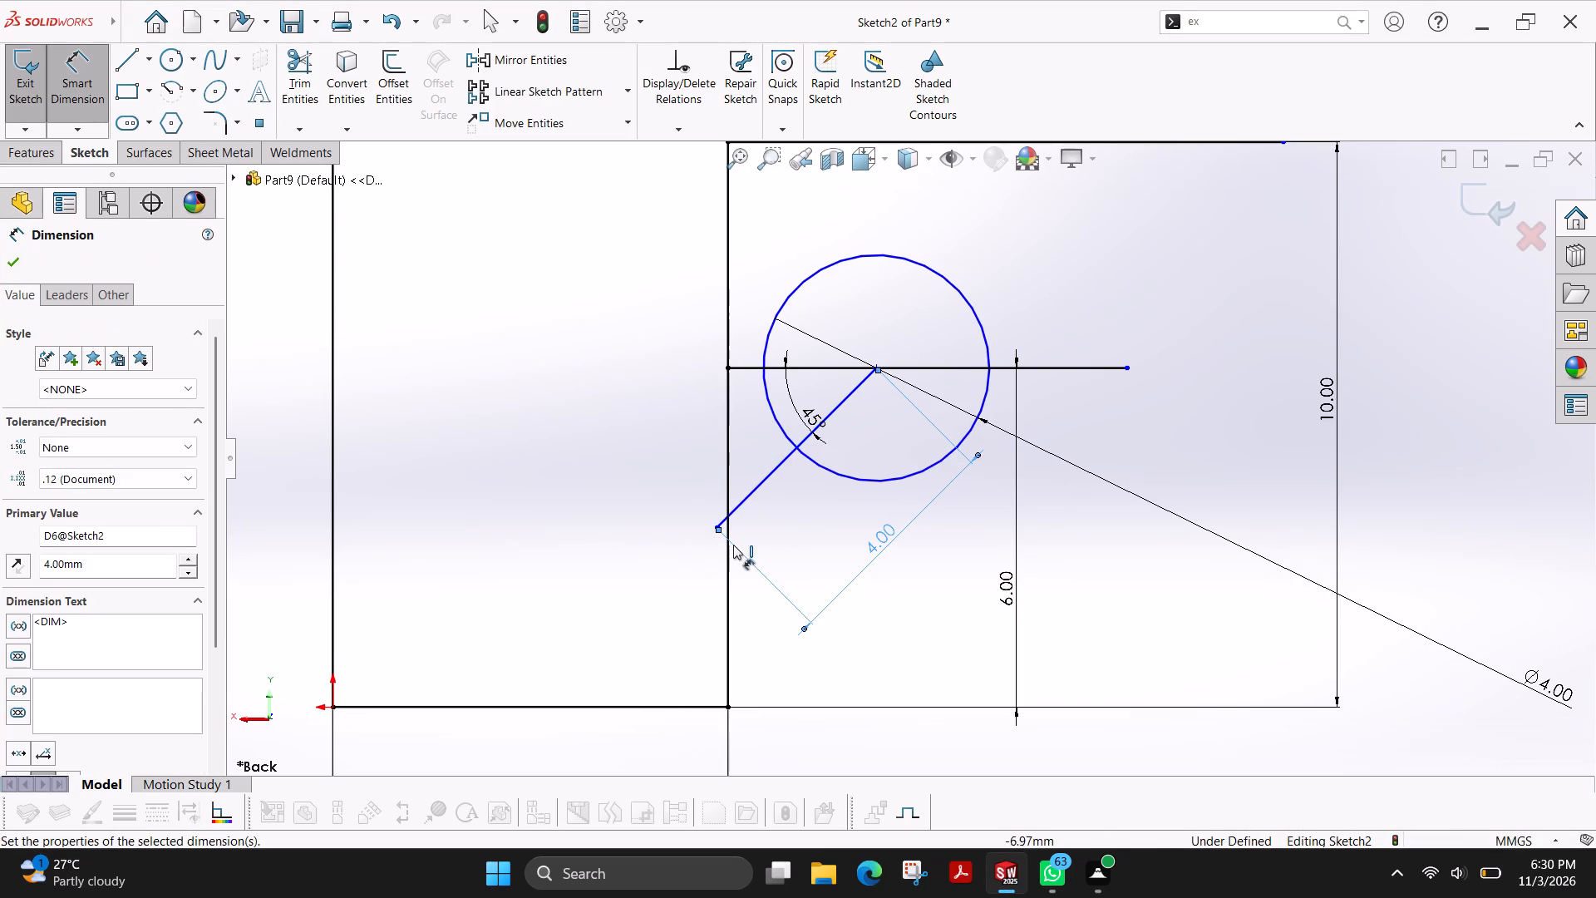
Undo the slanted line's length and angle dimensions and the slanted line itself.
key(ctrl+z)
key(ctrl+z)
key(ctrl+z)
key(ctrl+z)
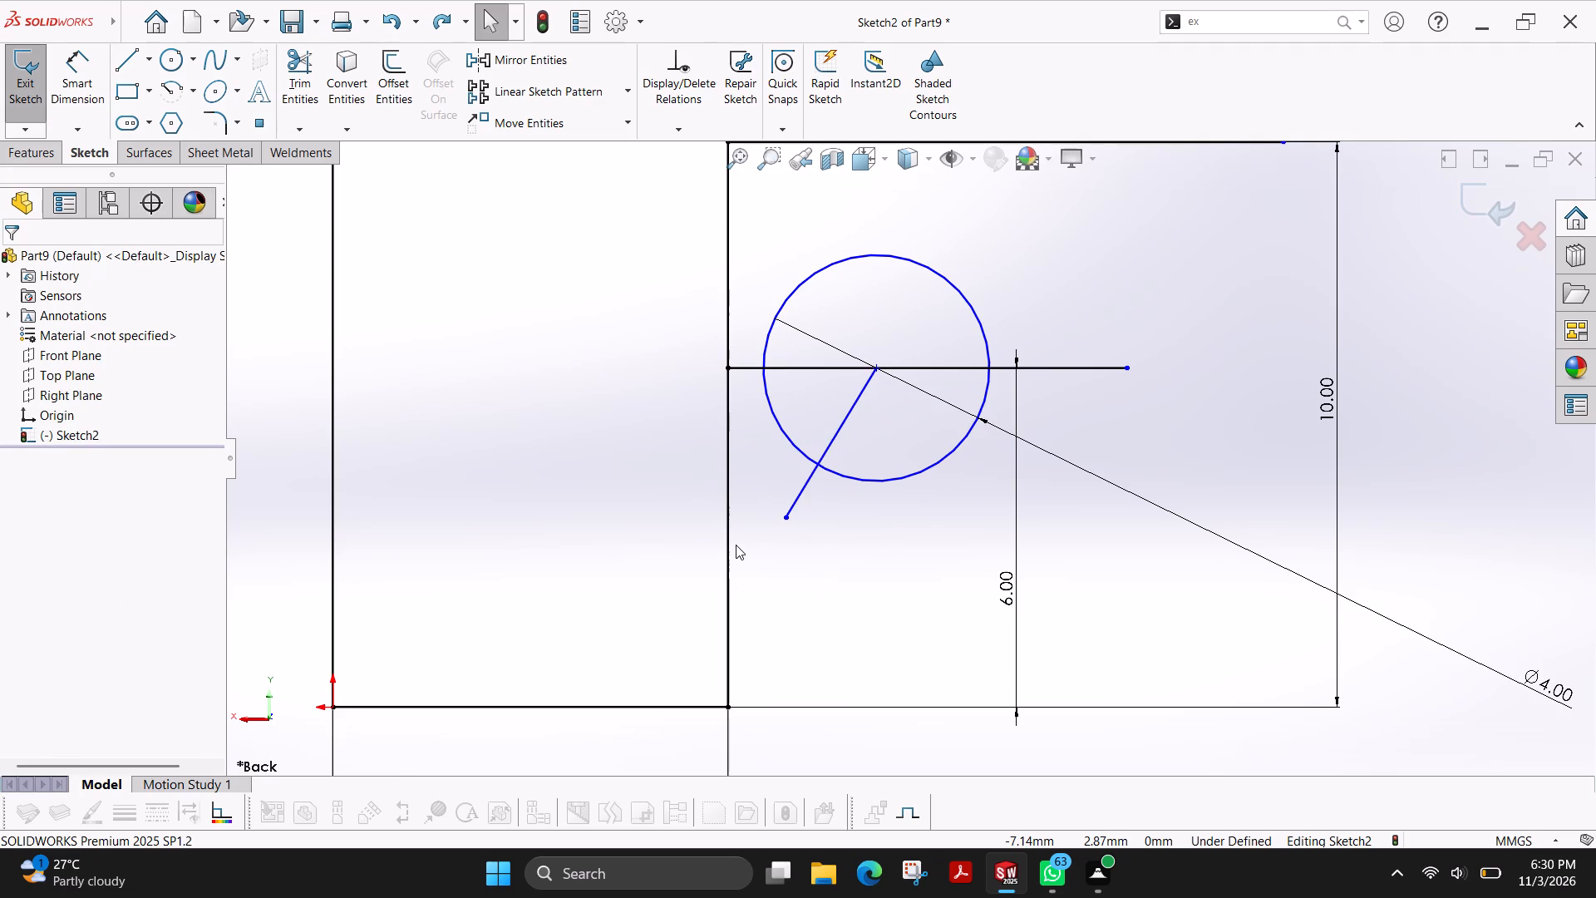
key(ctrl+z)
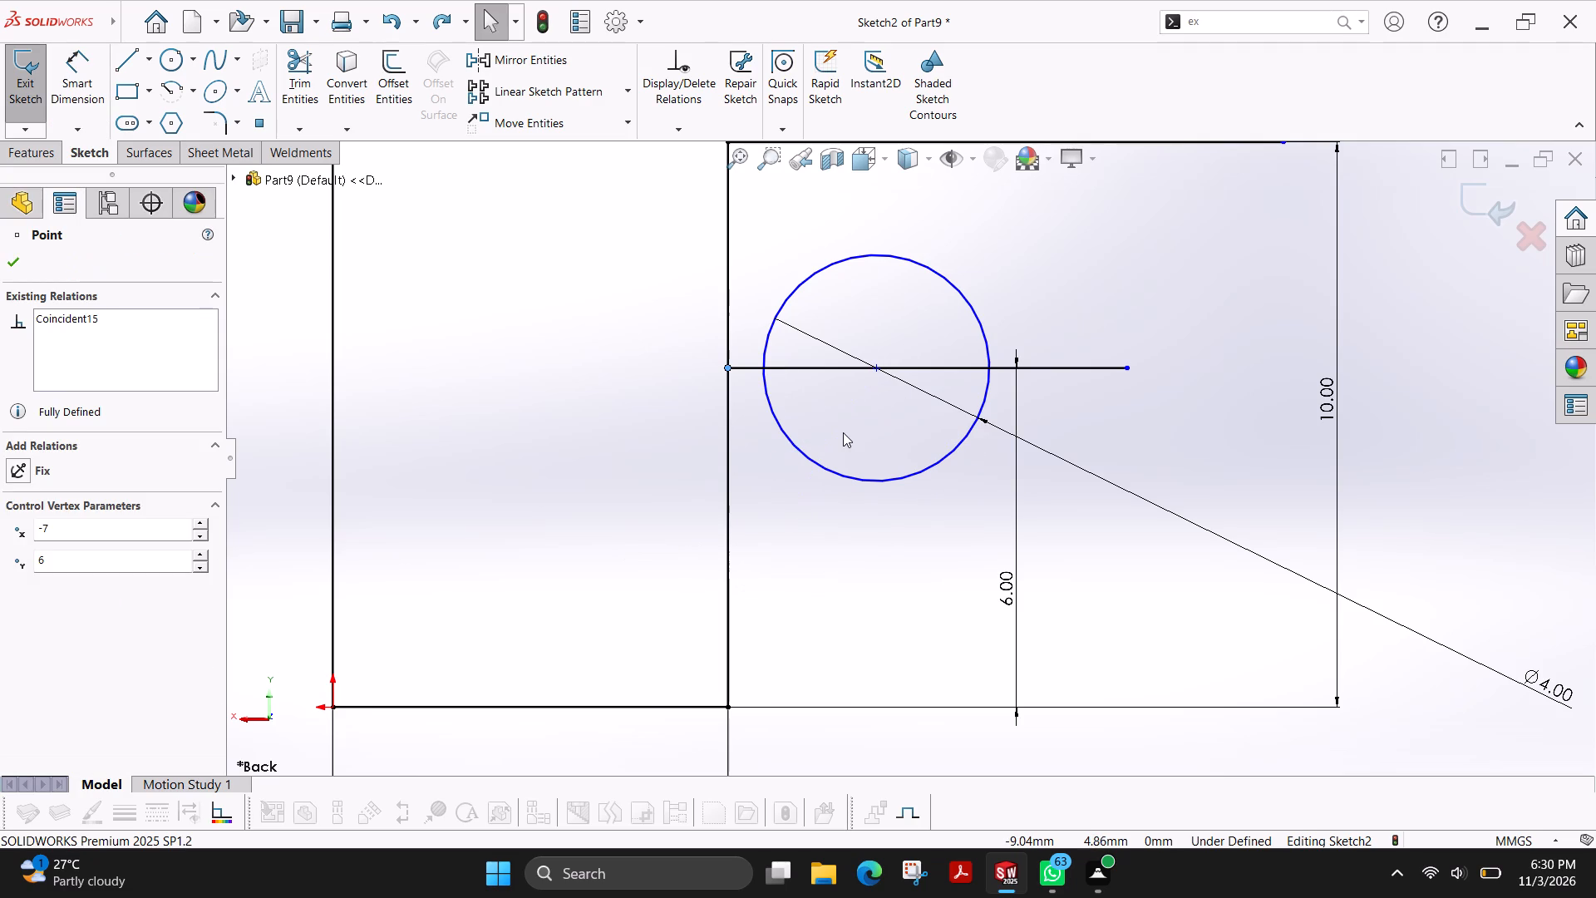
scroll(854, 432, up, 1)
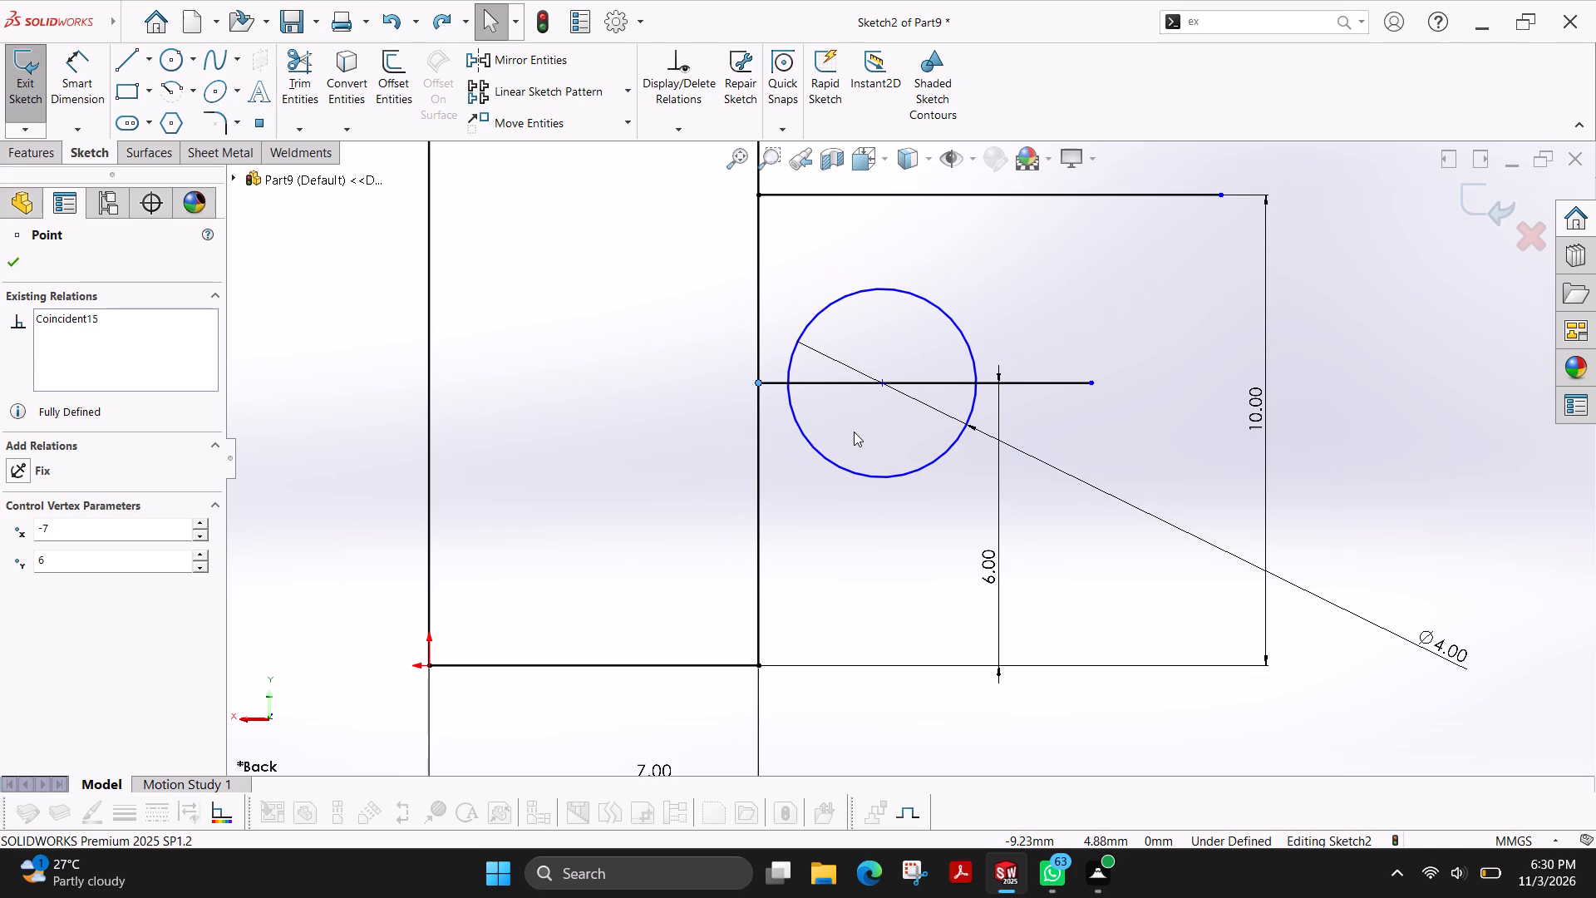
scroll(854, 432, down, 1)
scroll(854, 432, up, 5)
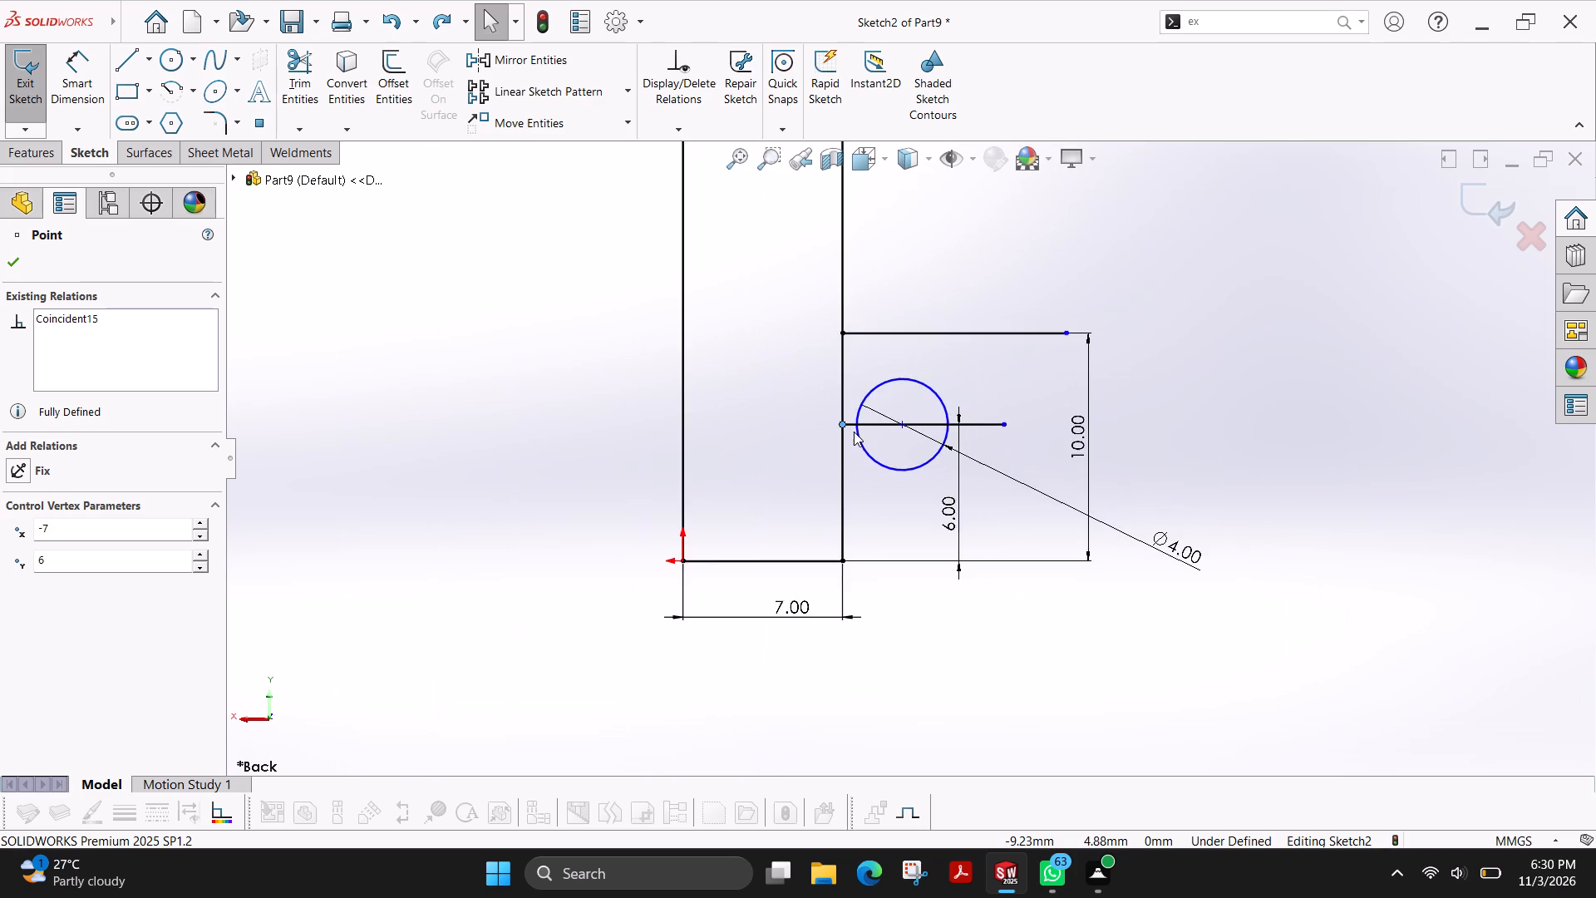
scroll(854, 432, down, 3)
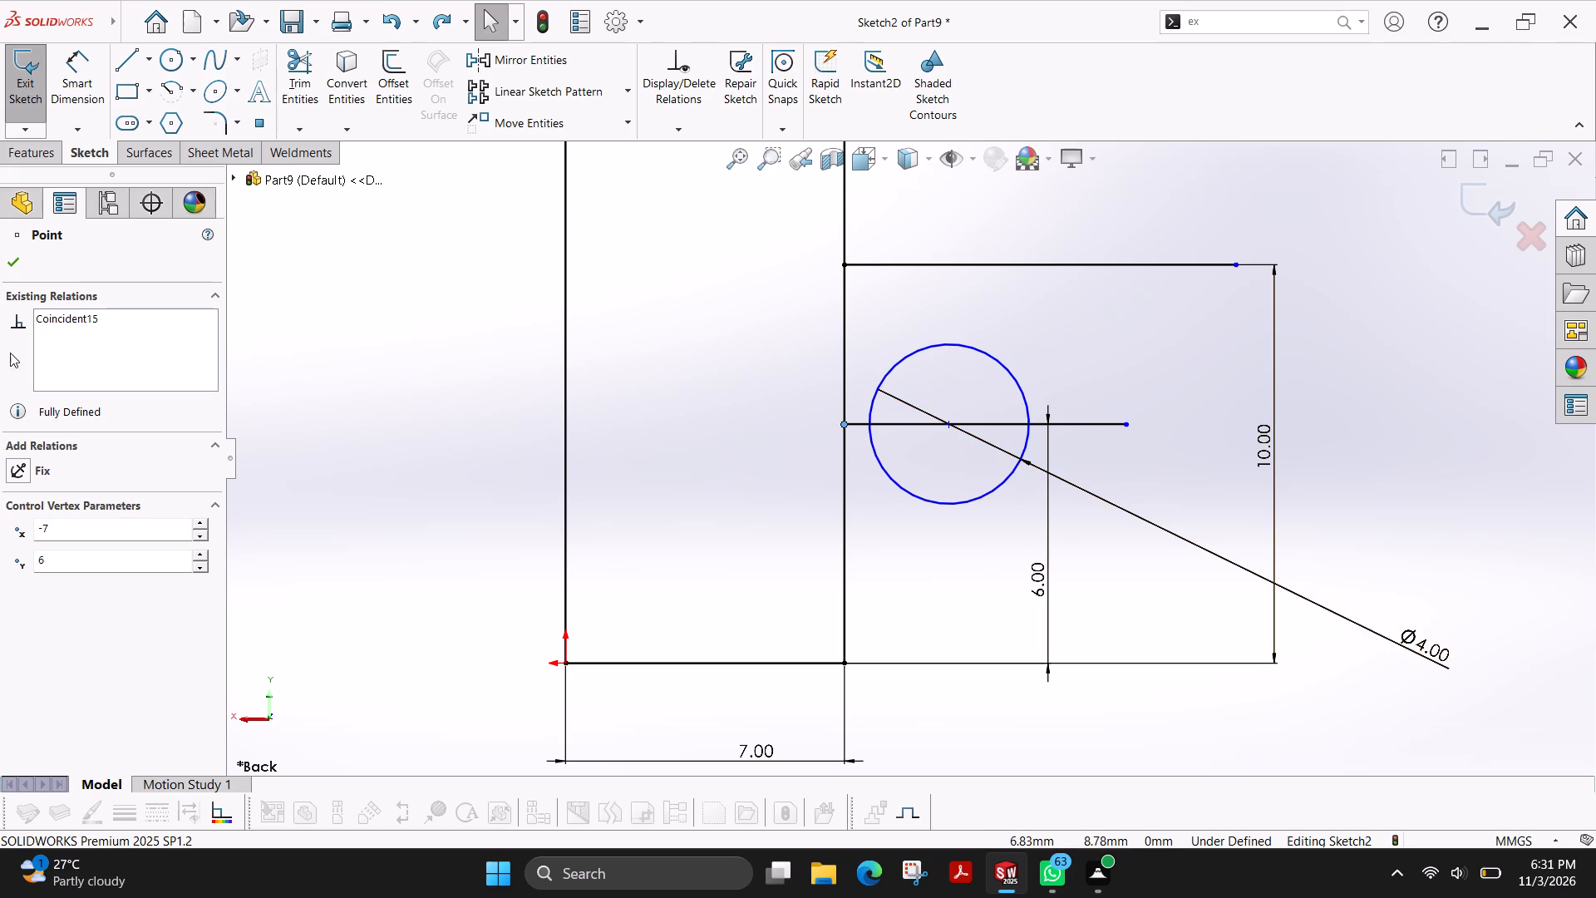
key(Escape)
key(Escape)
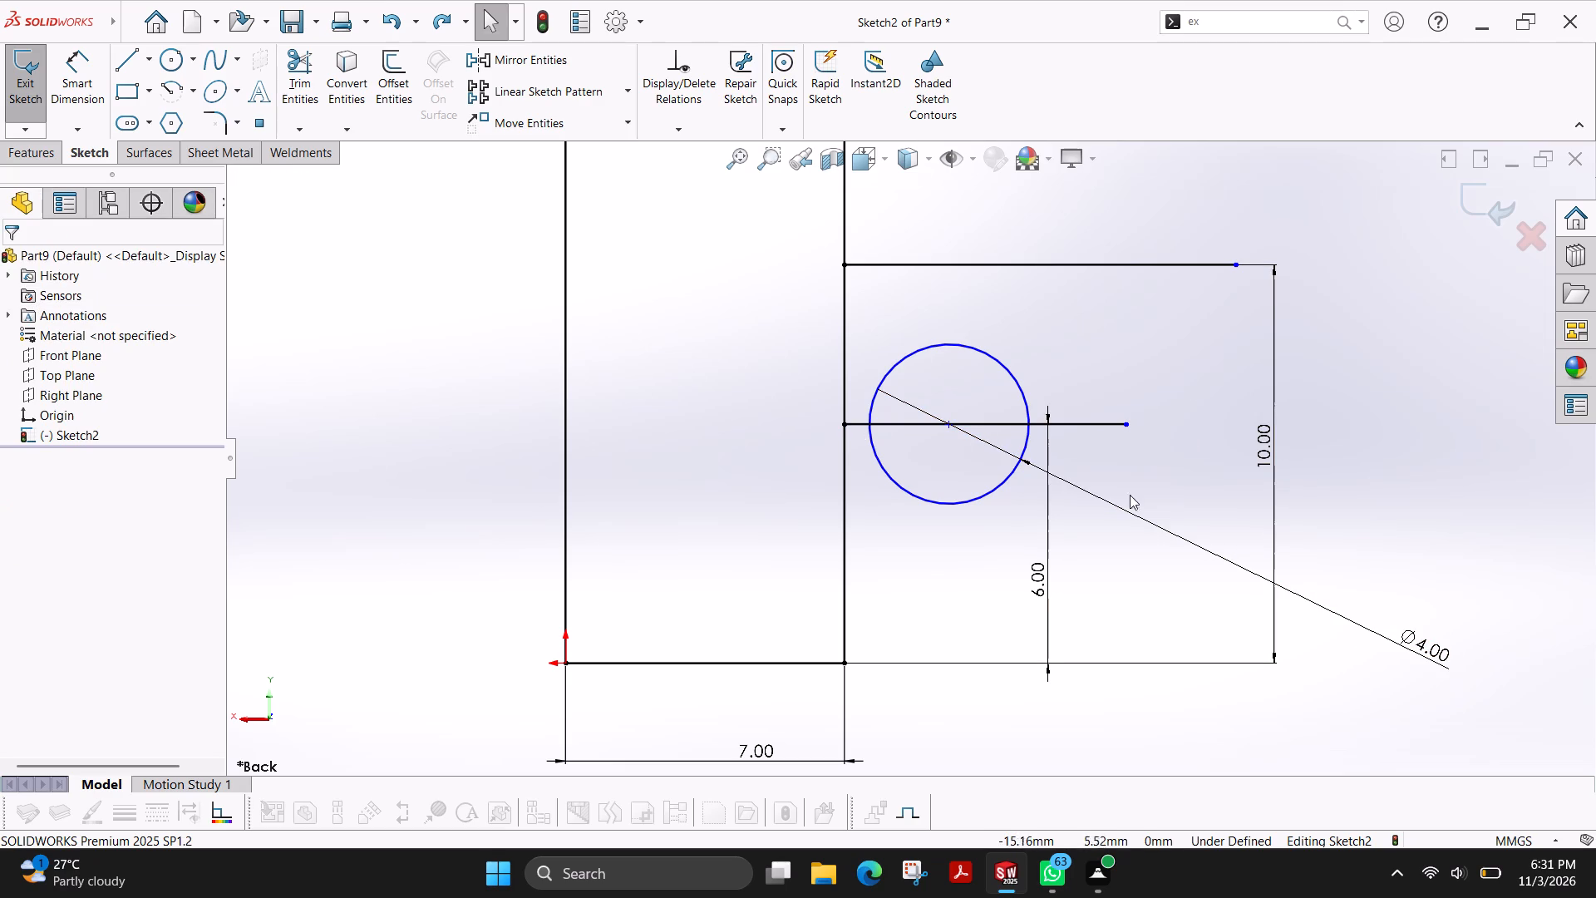
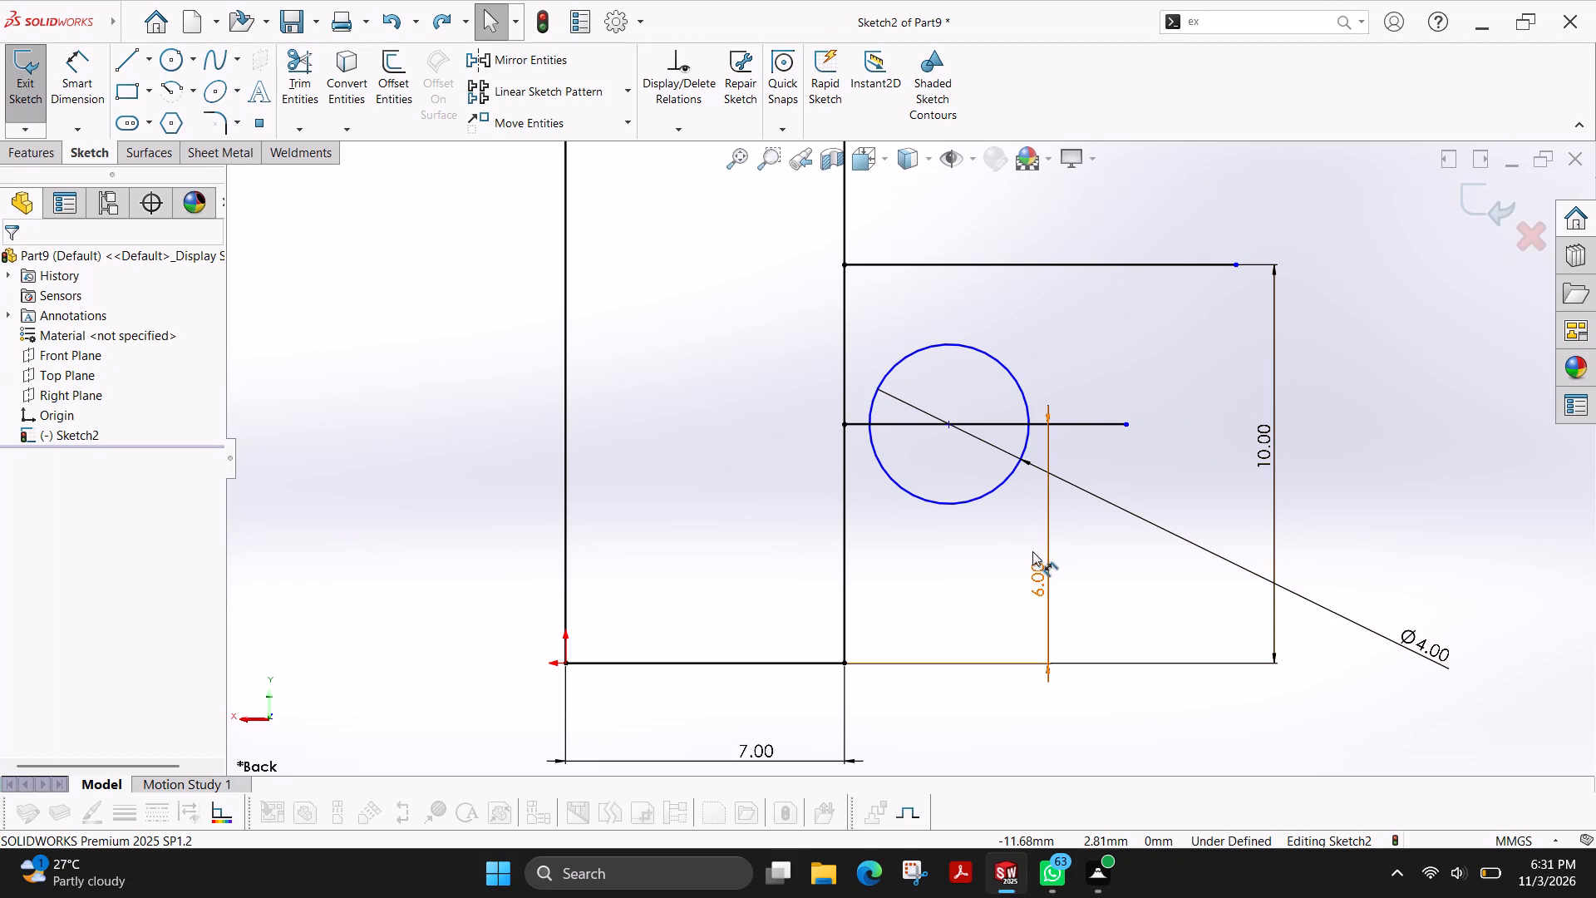
Undo the 4 mm circle, both guide lines, the outer vertical line and the base line, keeping only the vertical line from the origin.
key(ctrl+z)
key(ctrl+z)
key(ctrl+z)
key(ctrl+z)
key(ctrl+z)
key(ctrl+z)
key(ctrl+z)
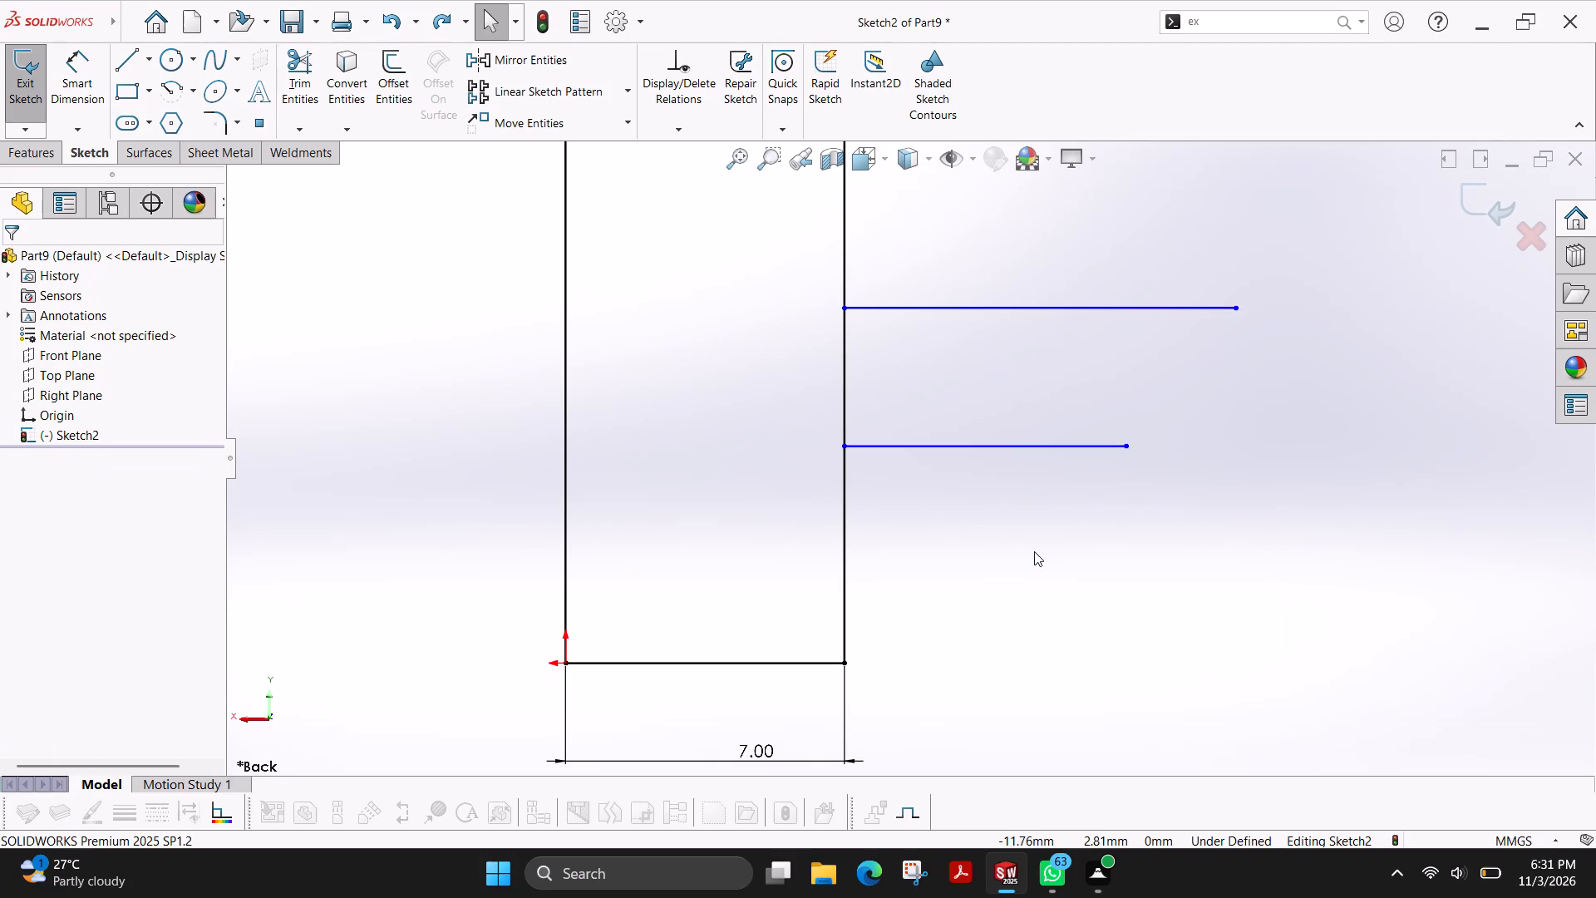
key(ctrl+z)
key(ctrl+z)
key(ctrl+z)
key(ctrl+z)
key(ctrl+z)
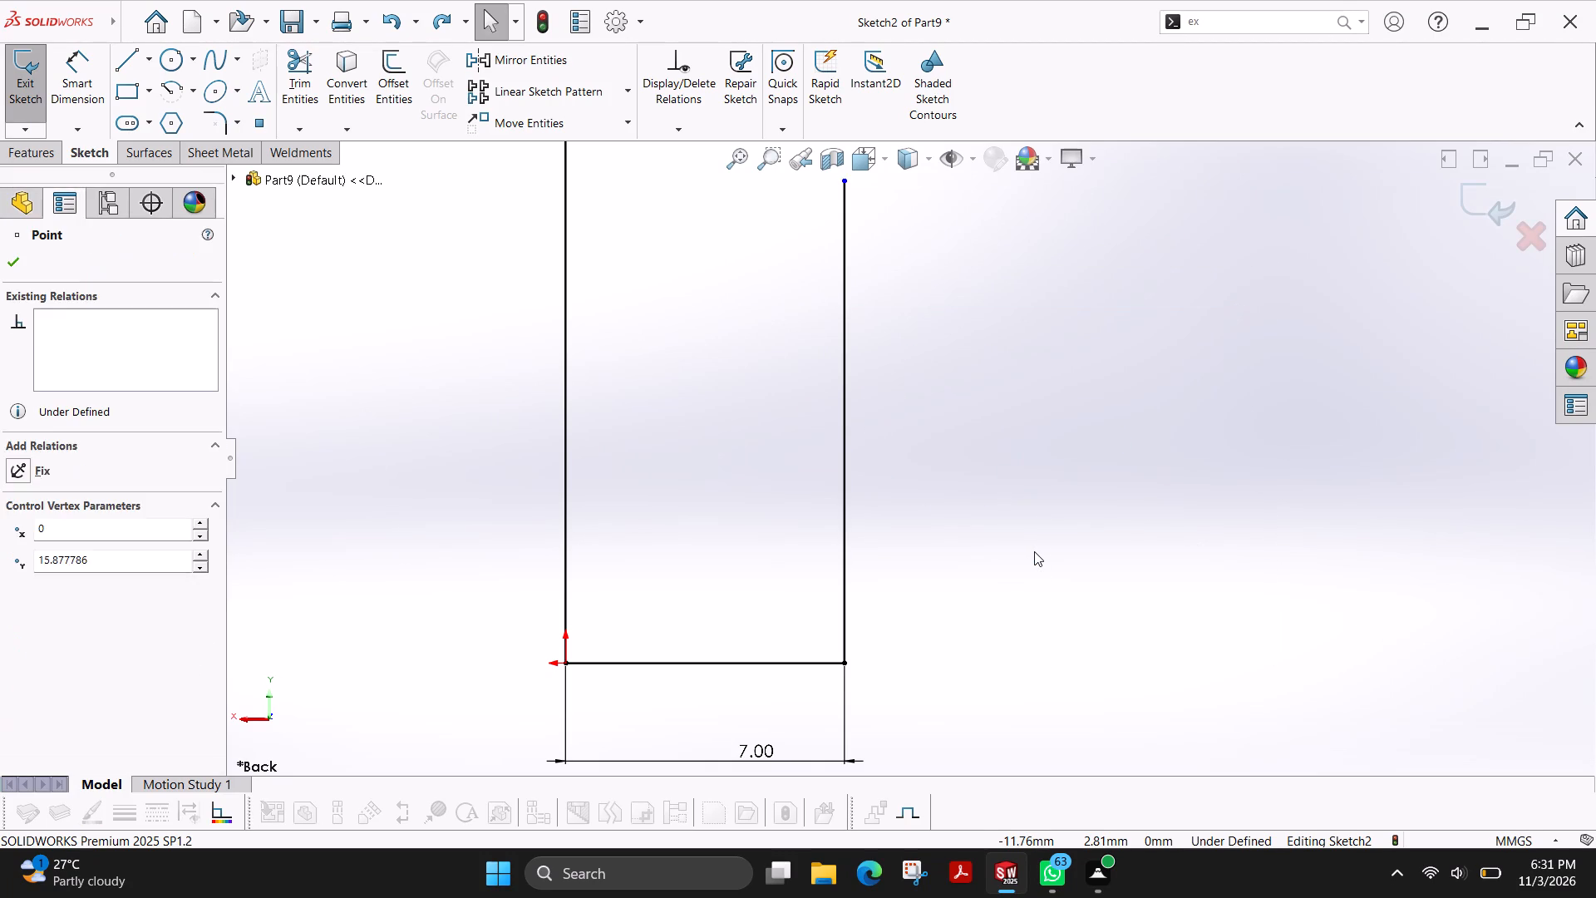
key(ctrl+z)
key(ctrl+z)
key(ctrl+z)
key(ctrl+z)
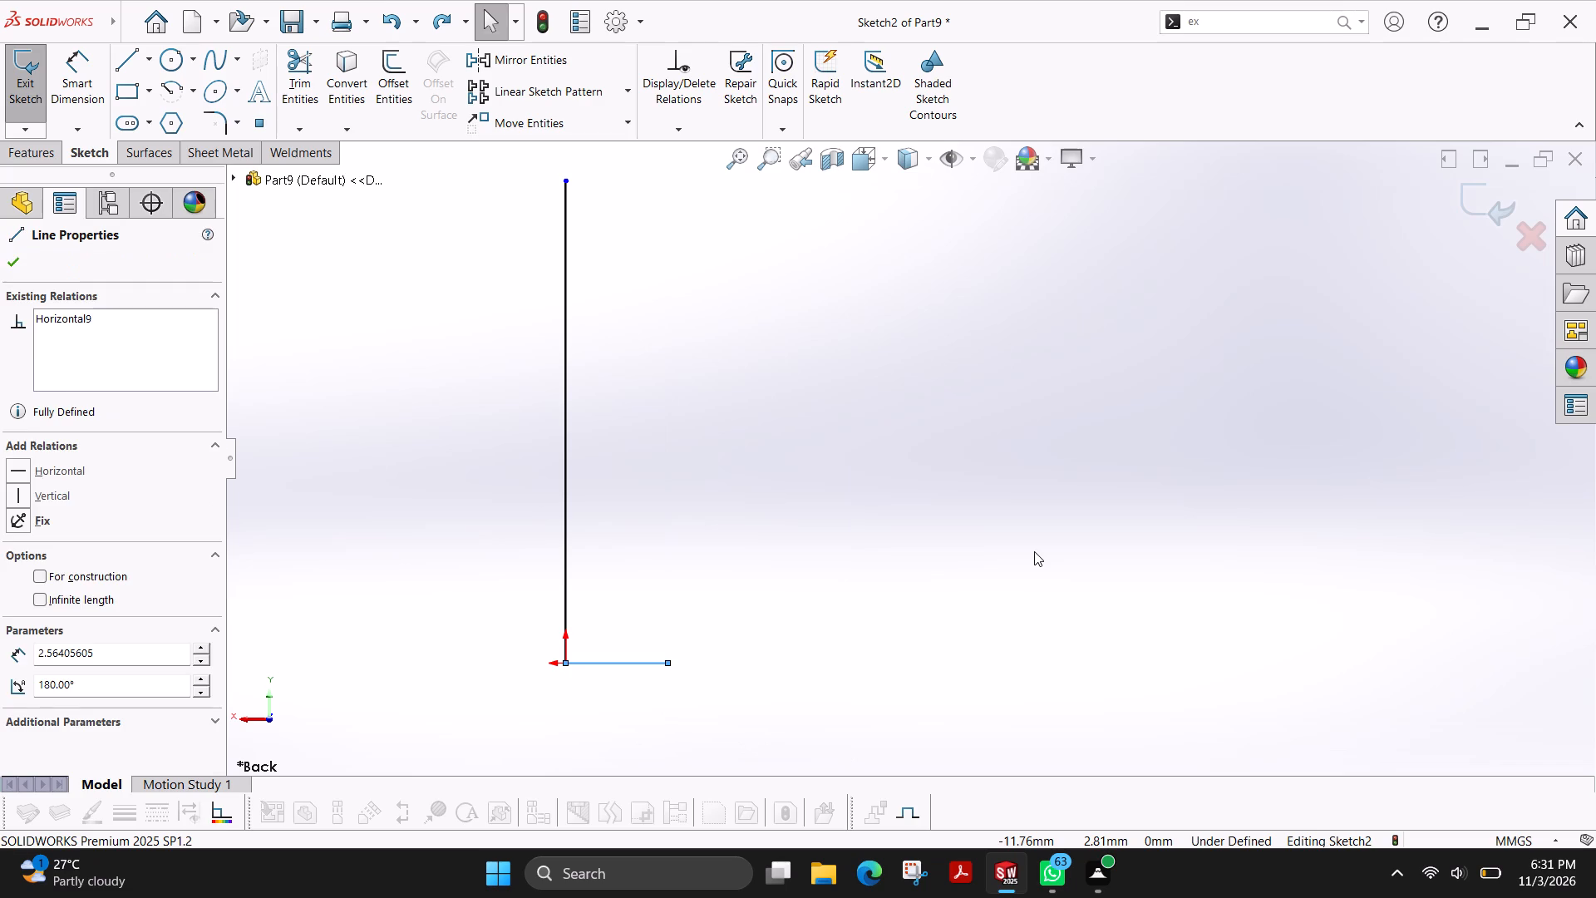
key(ctrl+z)
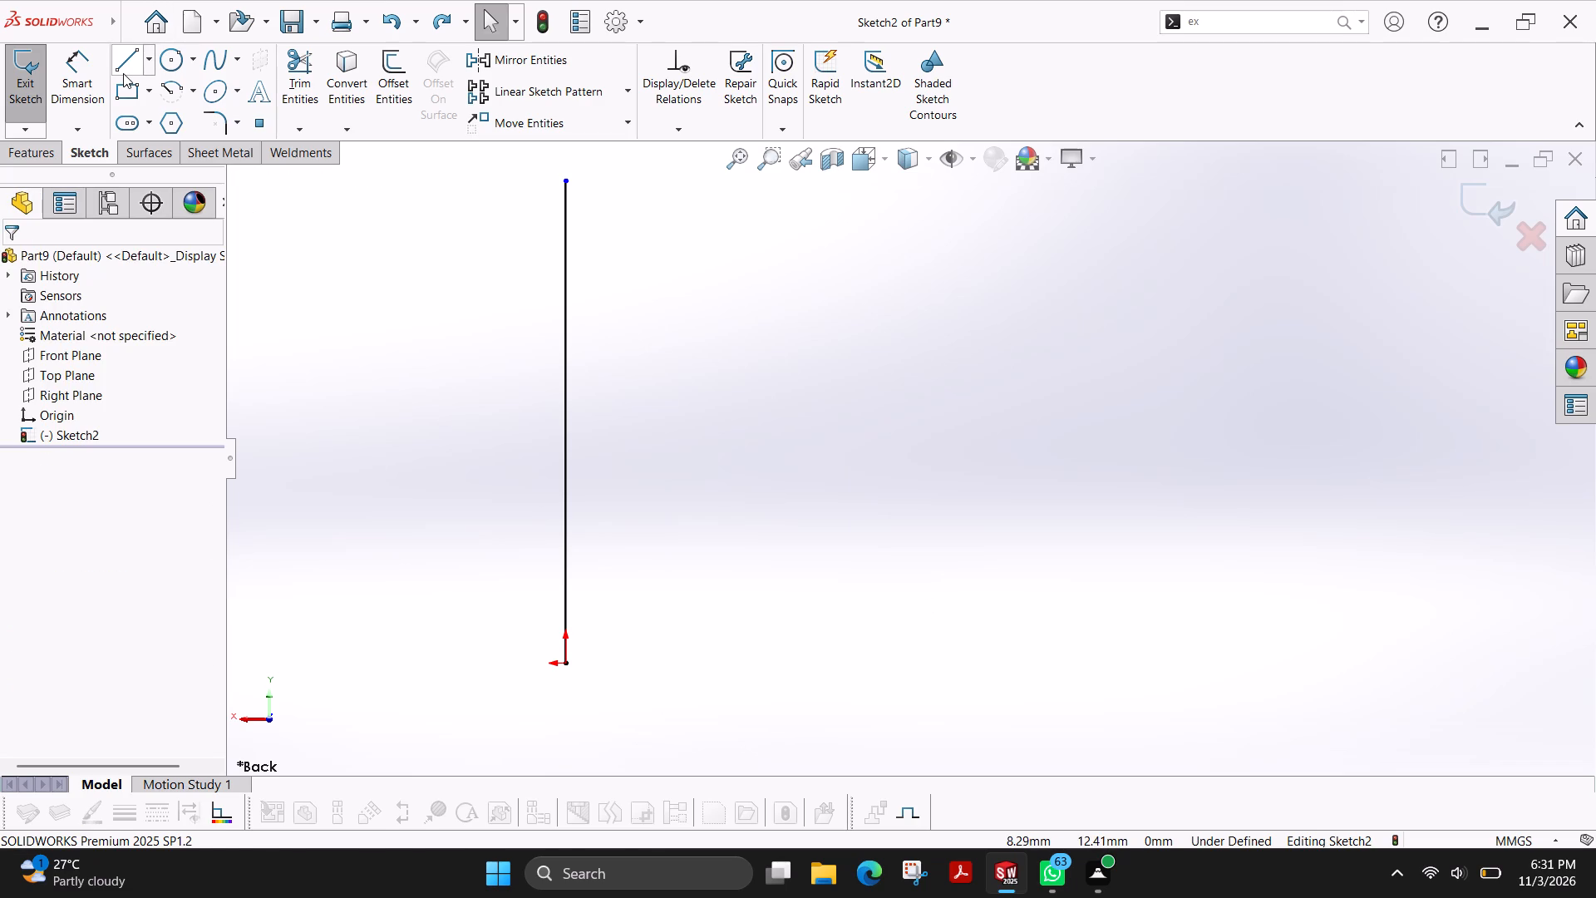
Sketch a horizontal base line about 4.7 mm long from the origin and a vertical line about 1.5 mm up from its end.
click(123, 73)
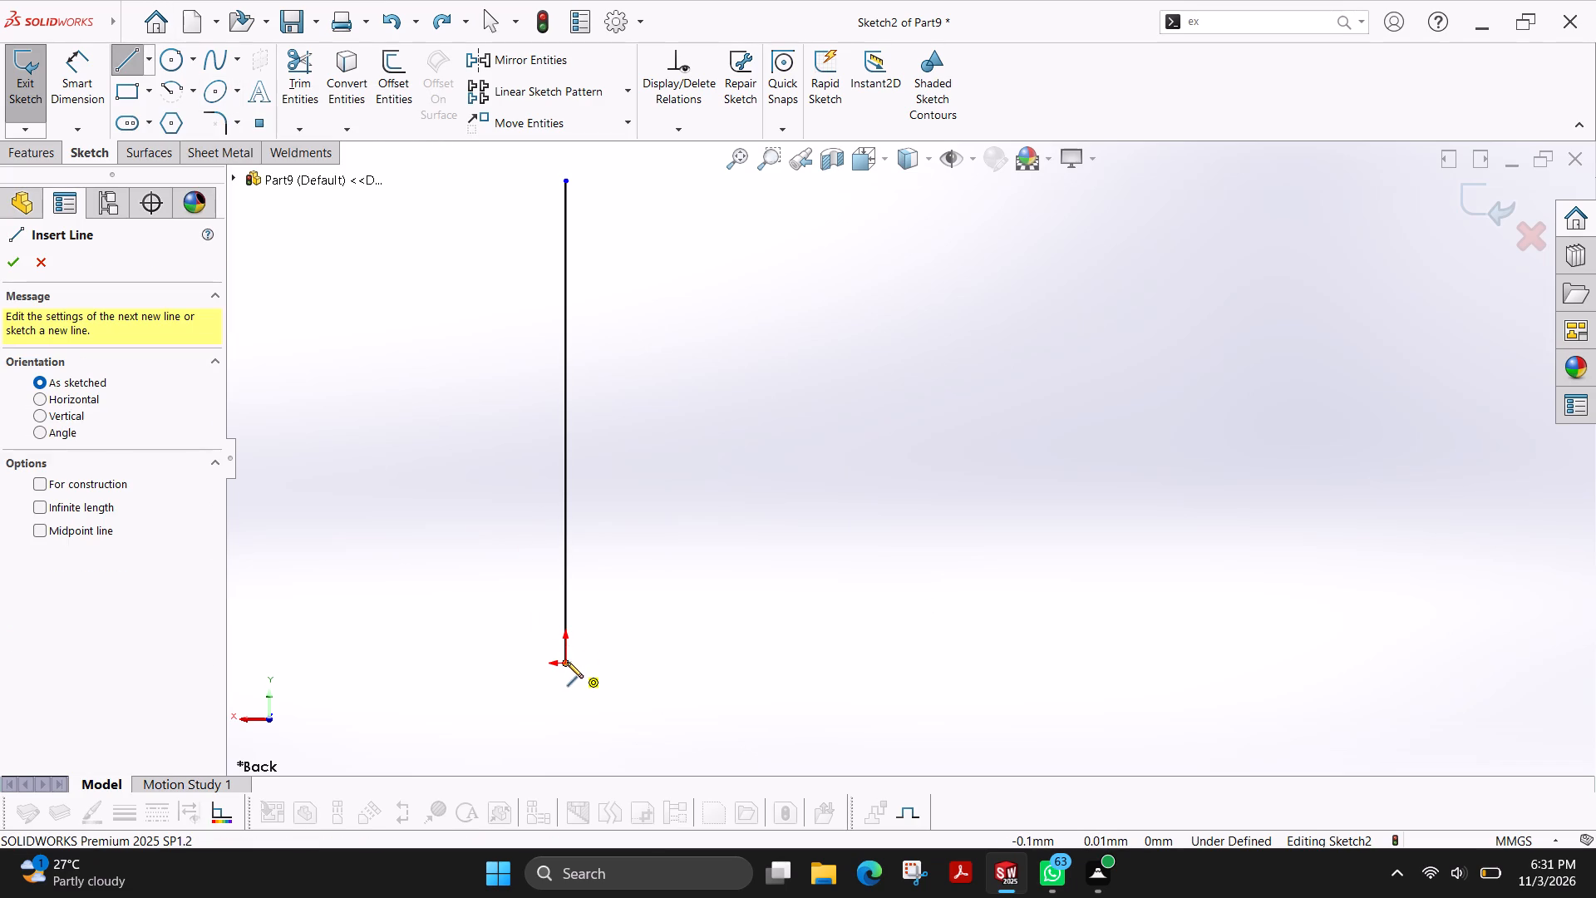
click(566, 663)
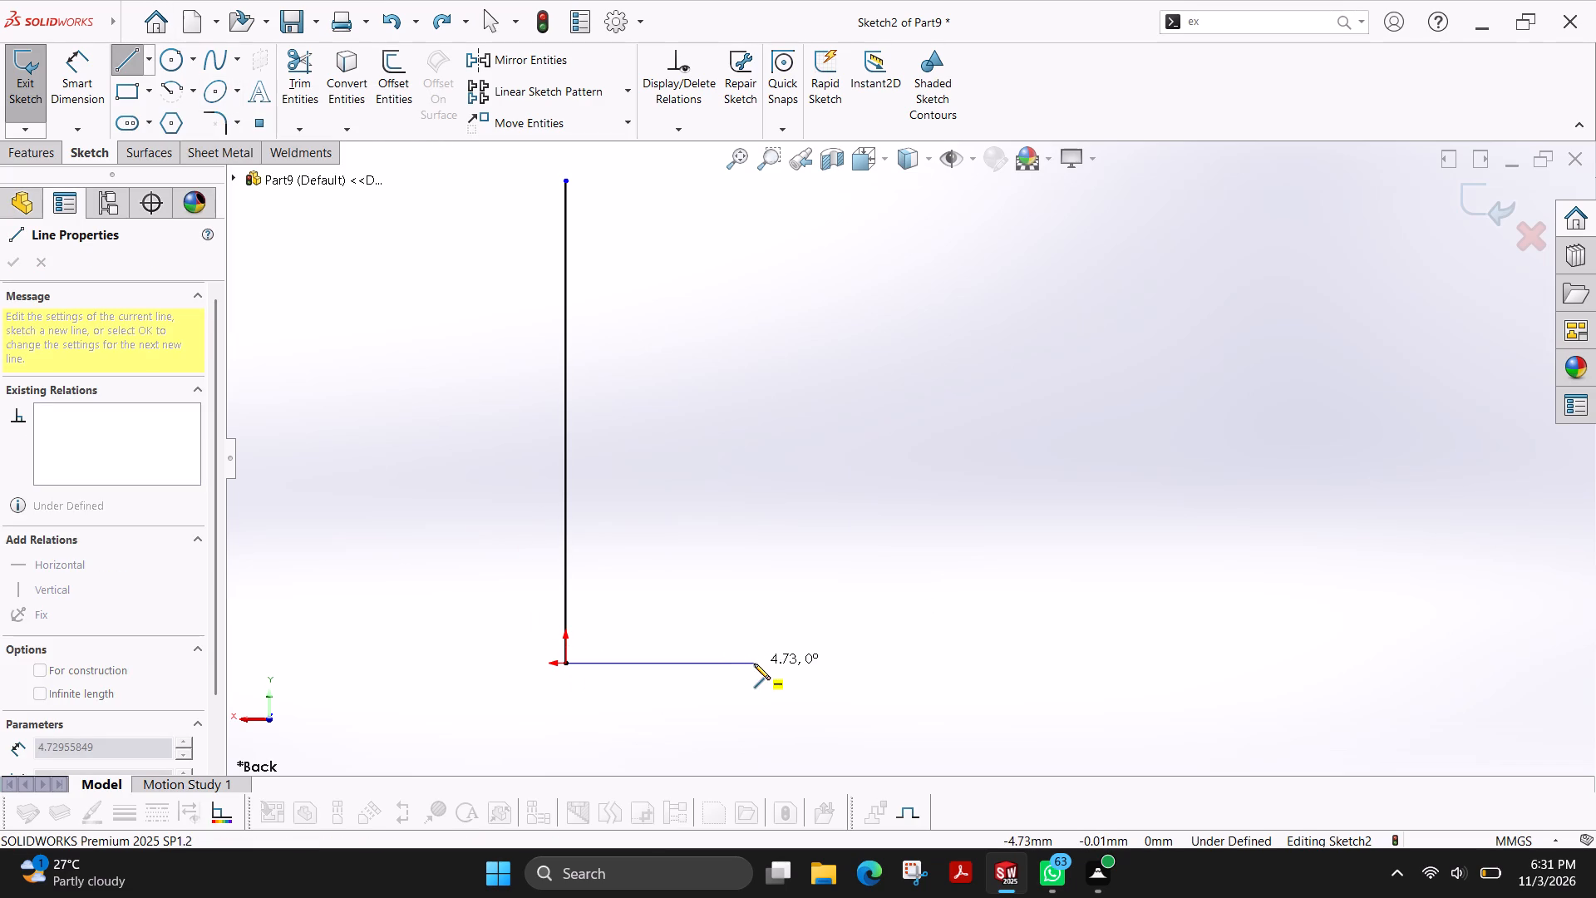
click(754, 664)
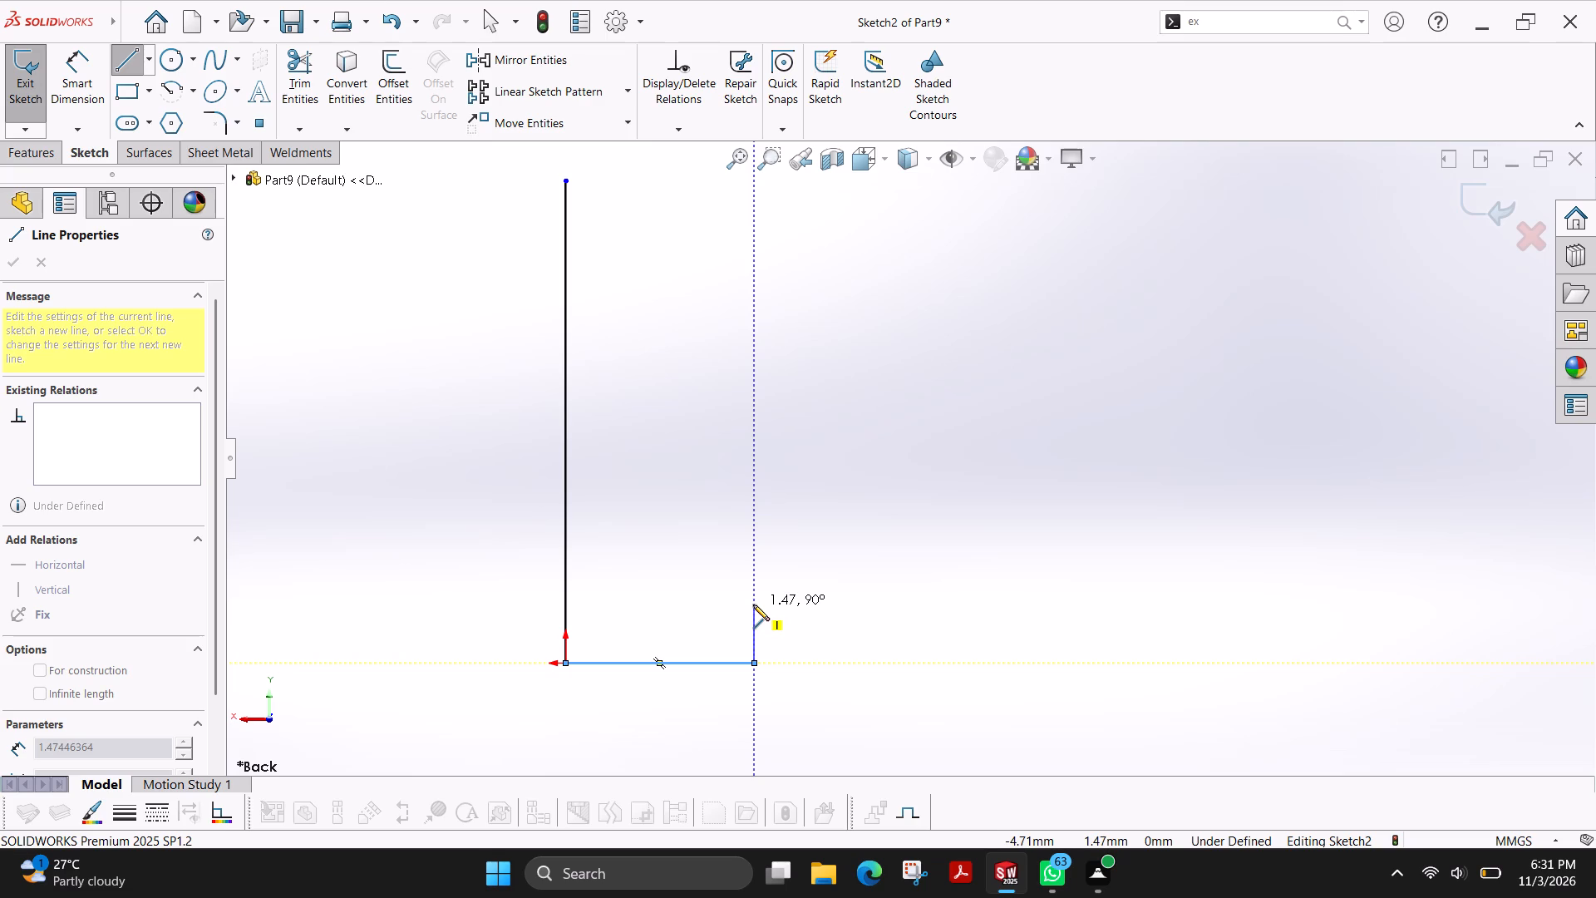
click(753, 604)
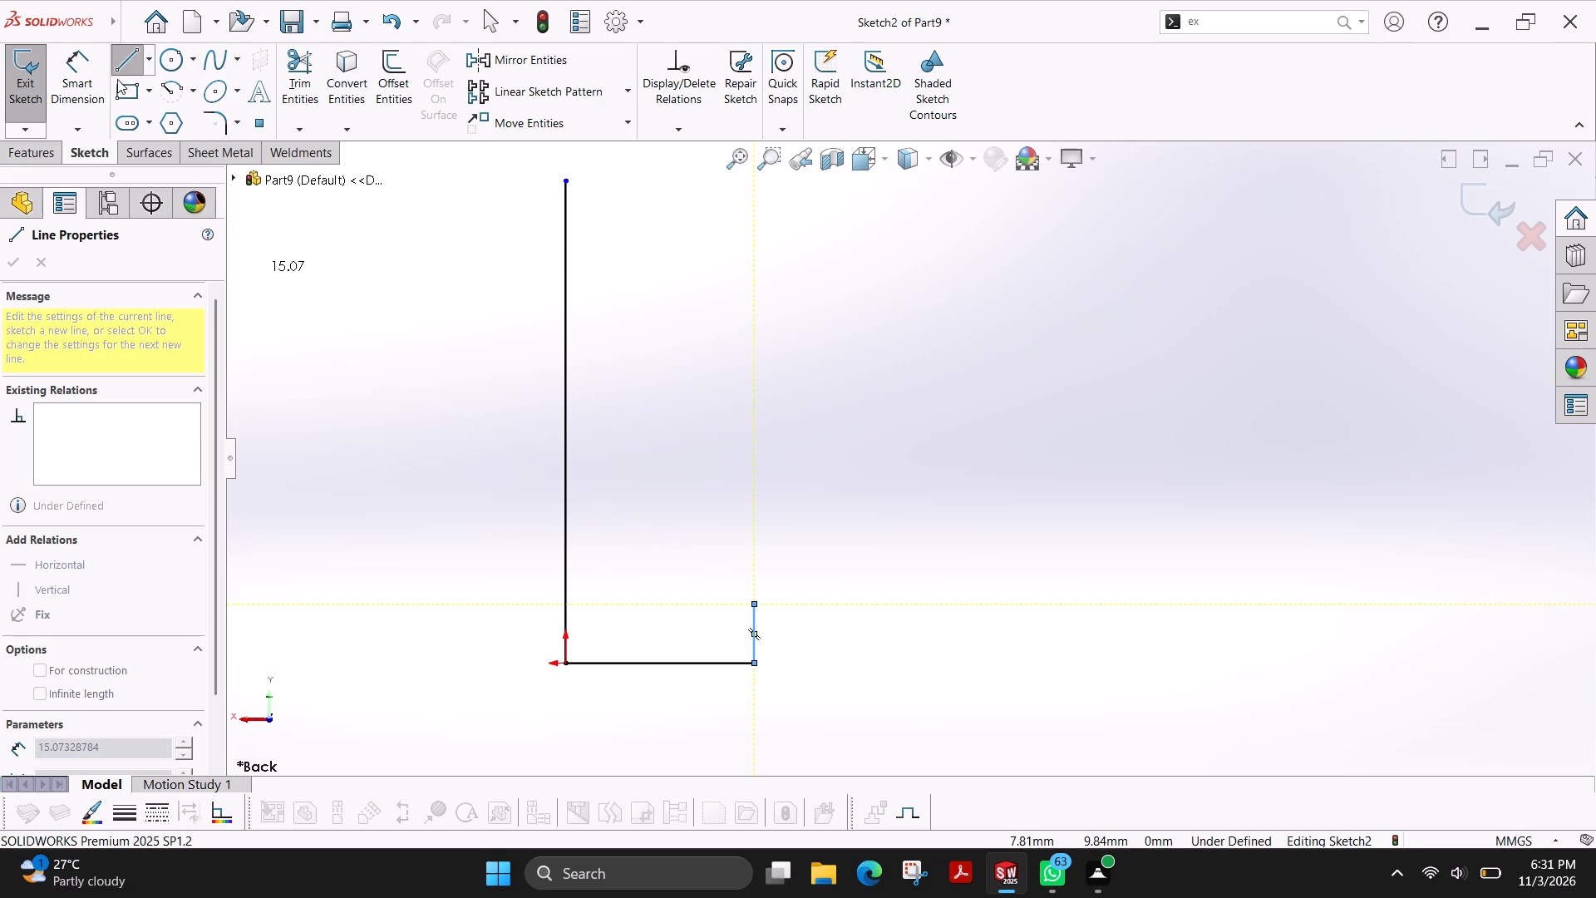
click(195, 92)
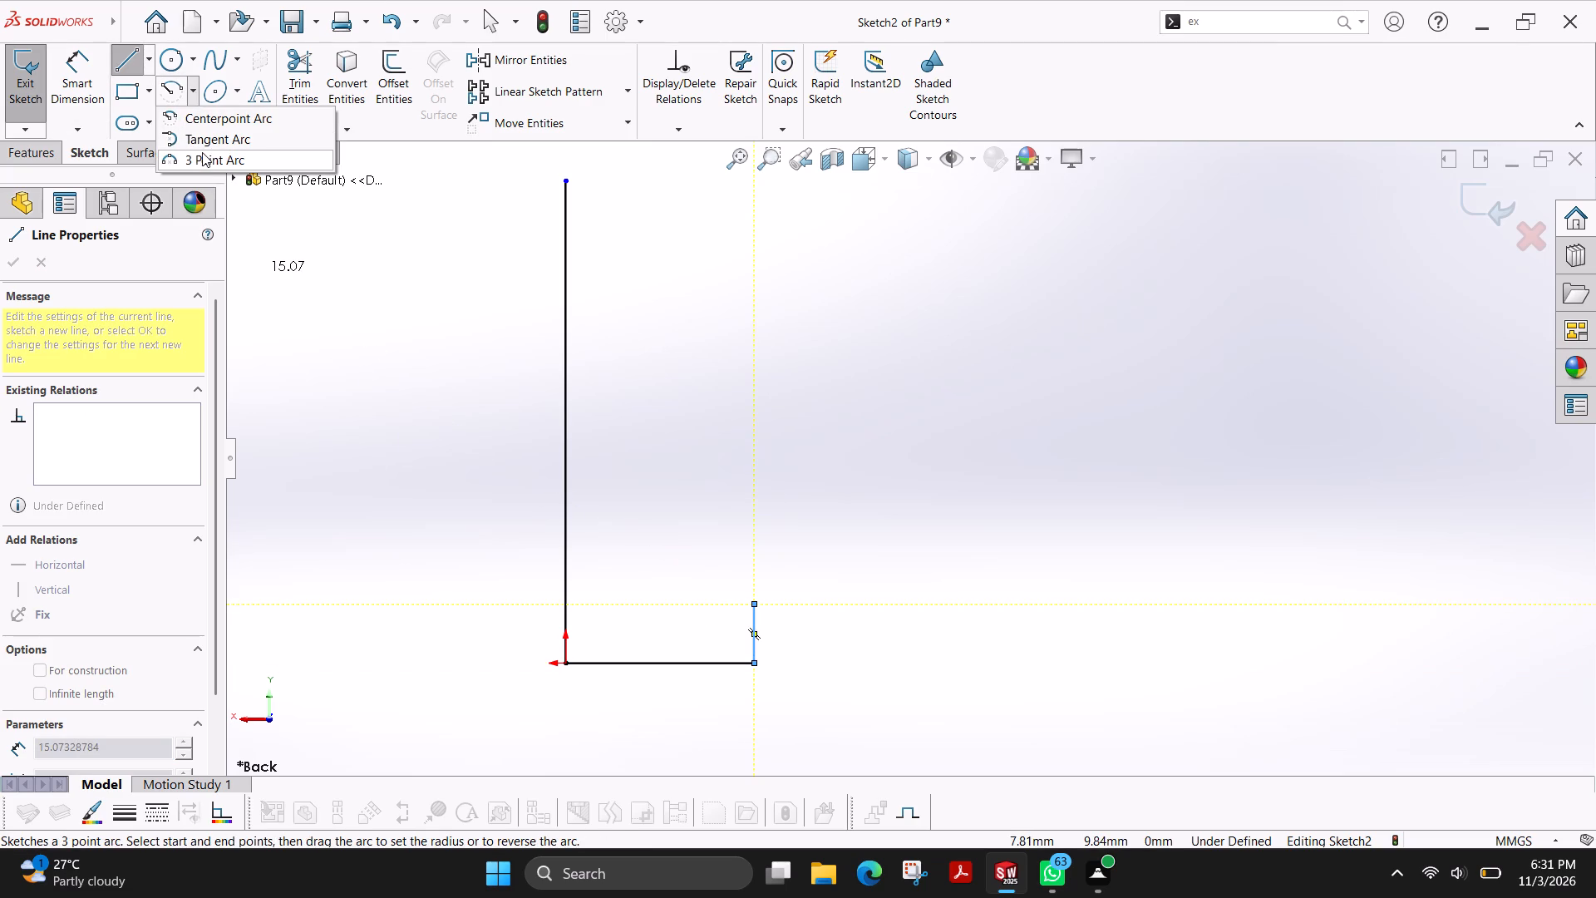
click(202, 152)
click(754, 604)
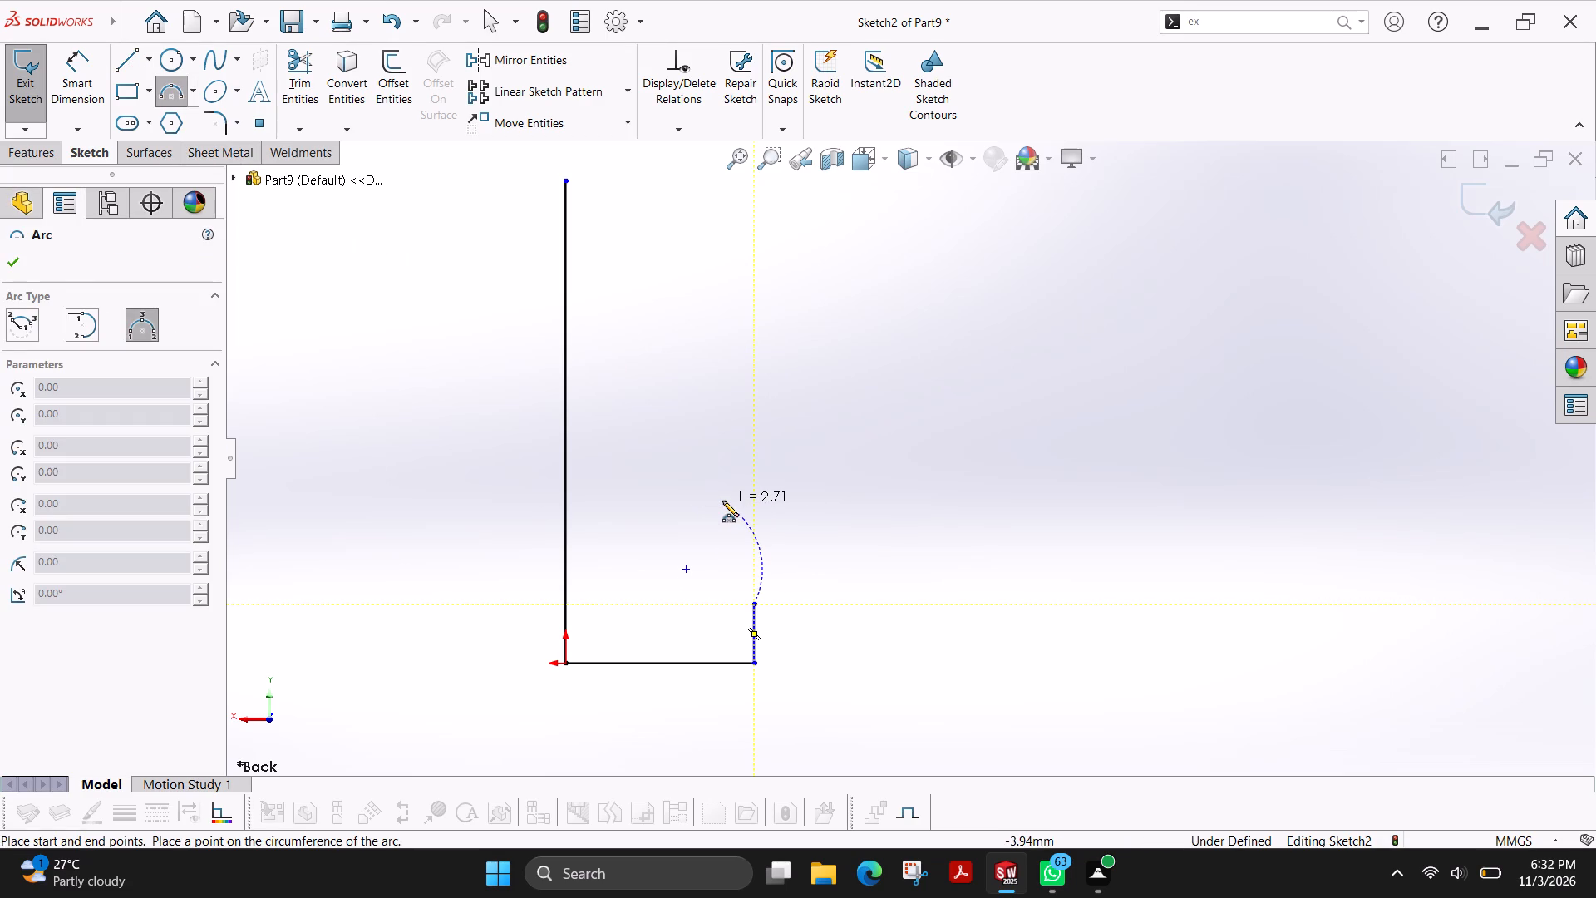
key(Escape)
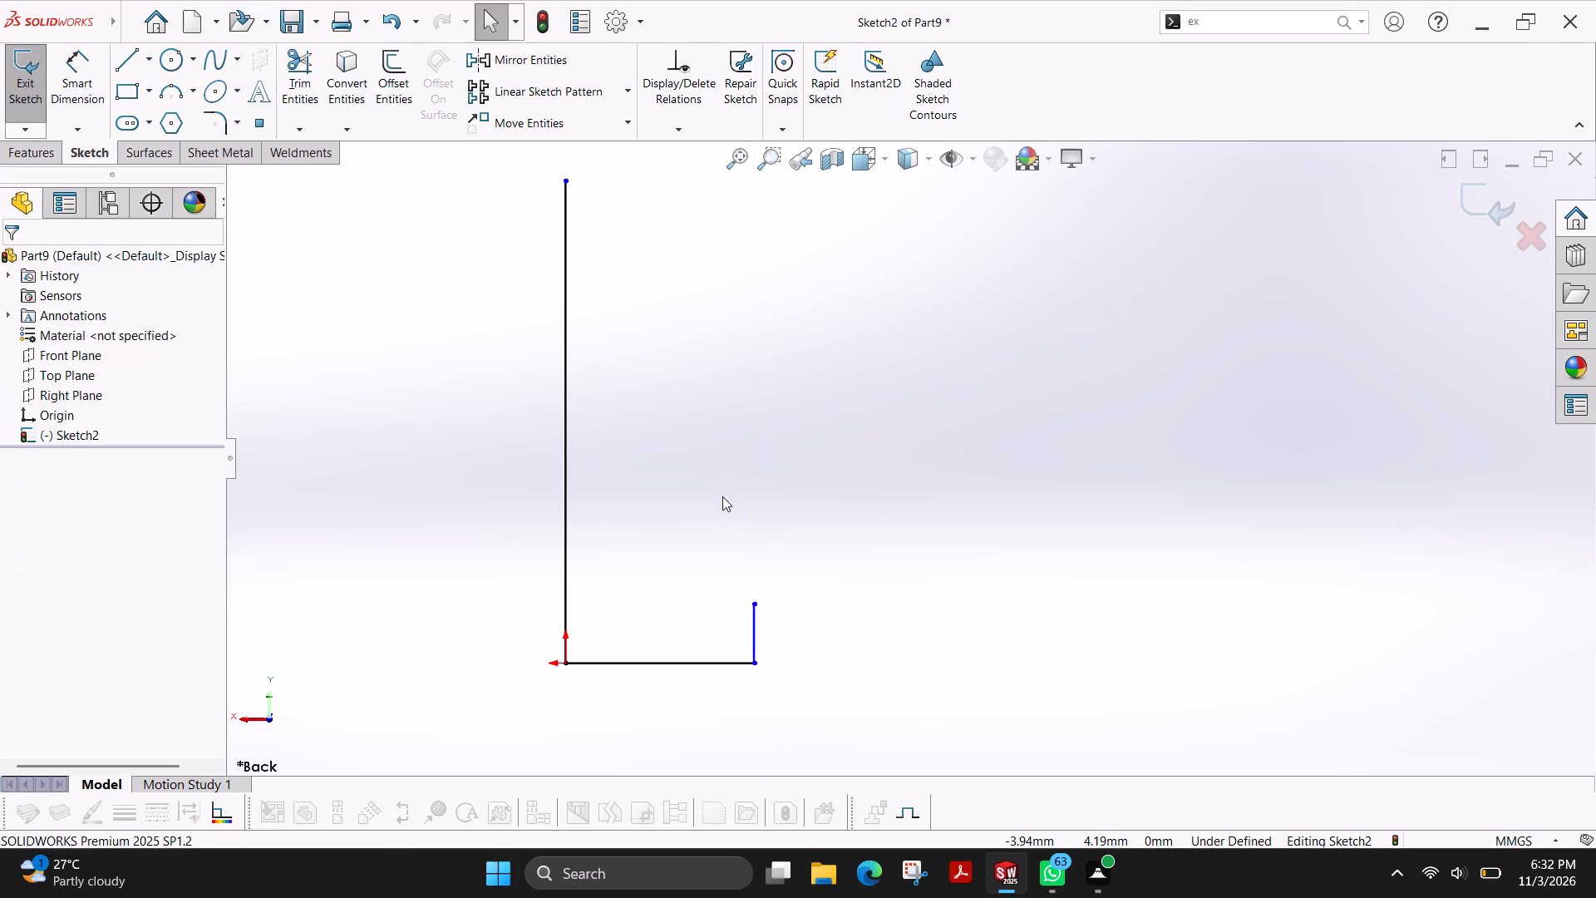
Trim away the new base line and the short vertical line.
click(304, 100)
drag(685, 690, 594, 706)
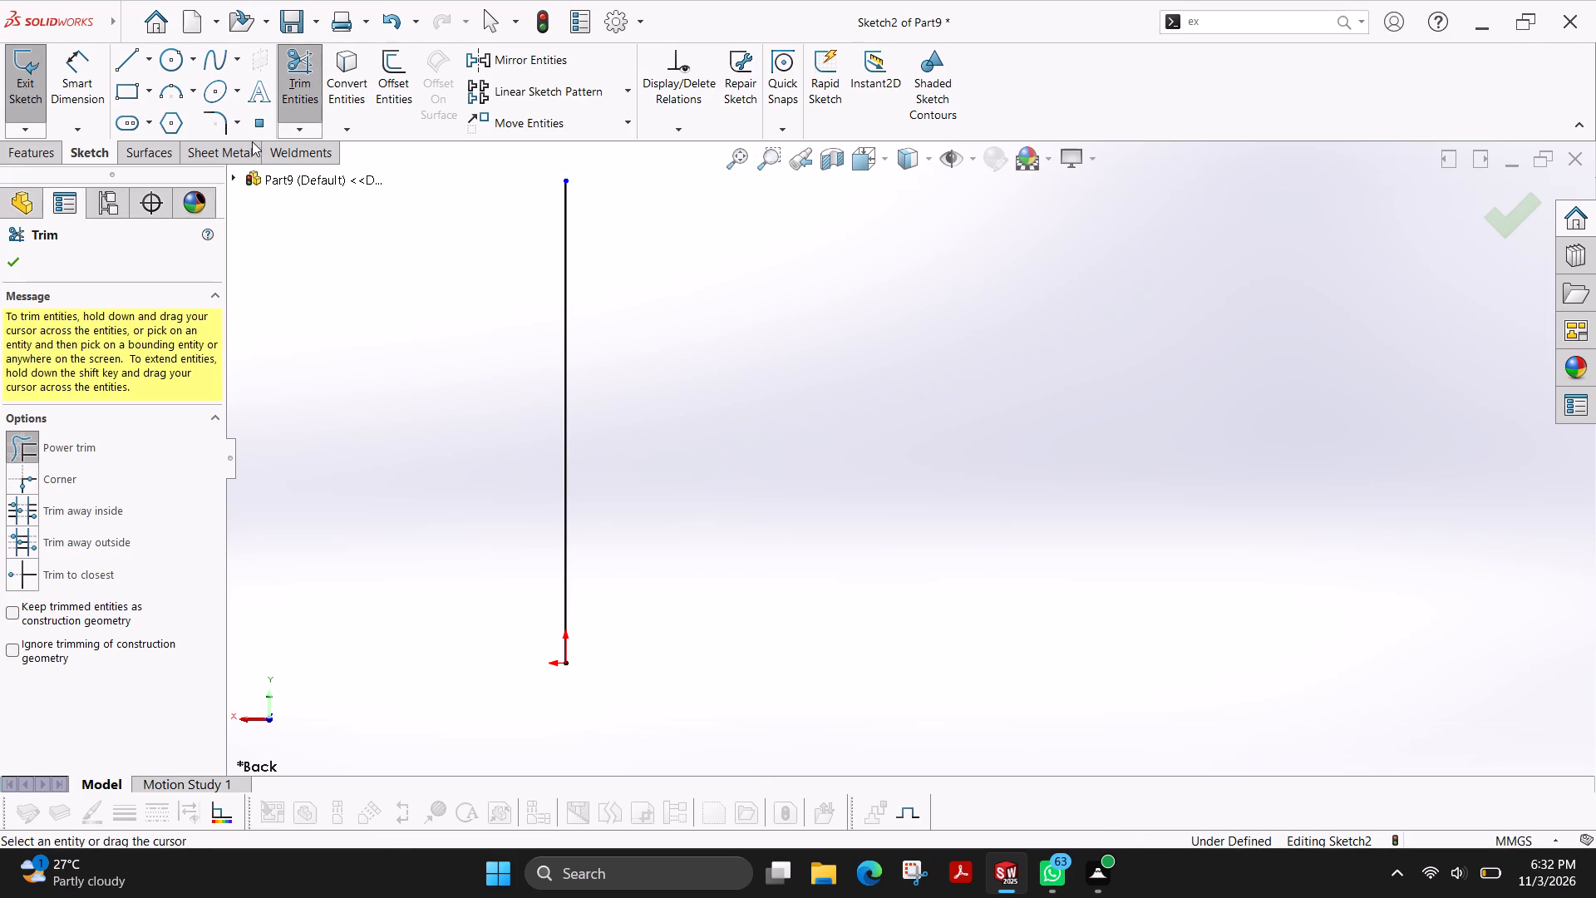
Sketch a base line about 4.4 mm from the origin toward positive X, and a vertical line about 1.1 mm up from its end.
click(122, 69)
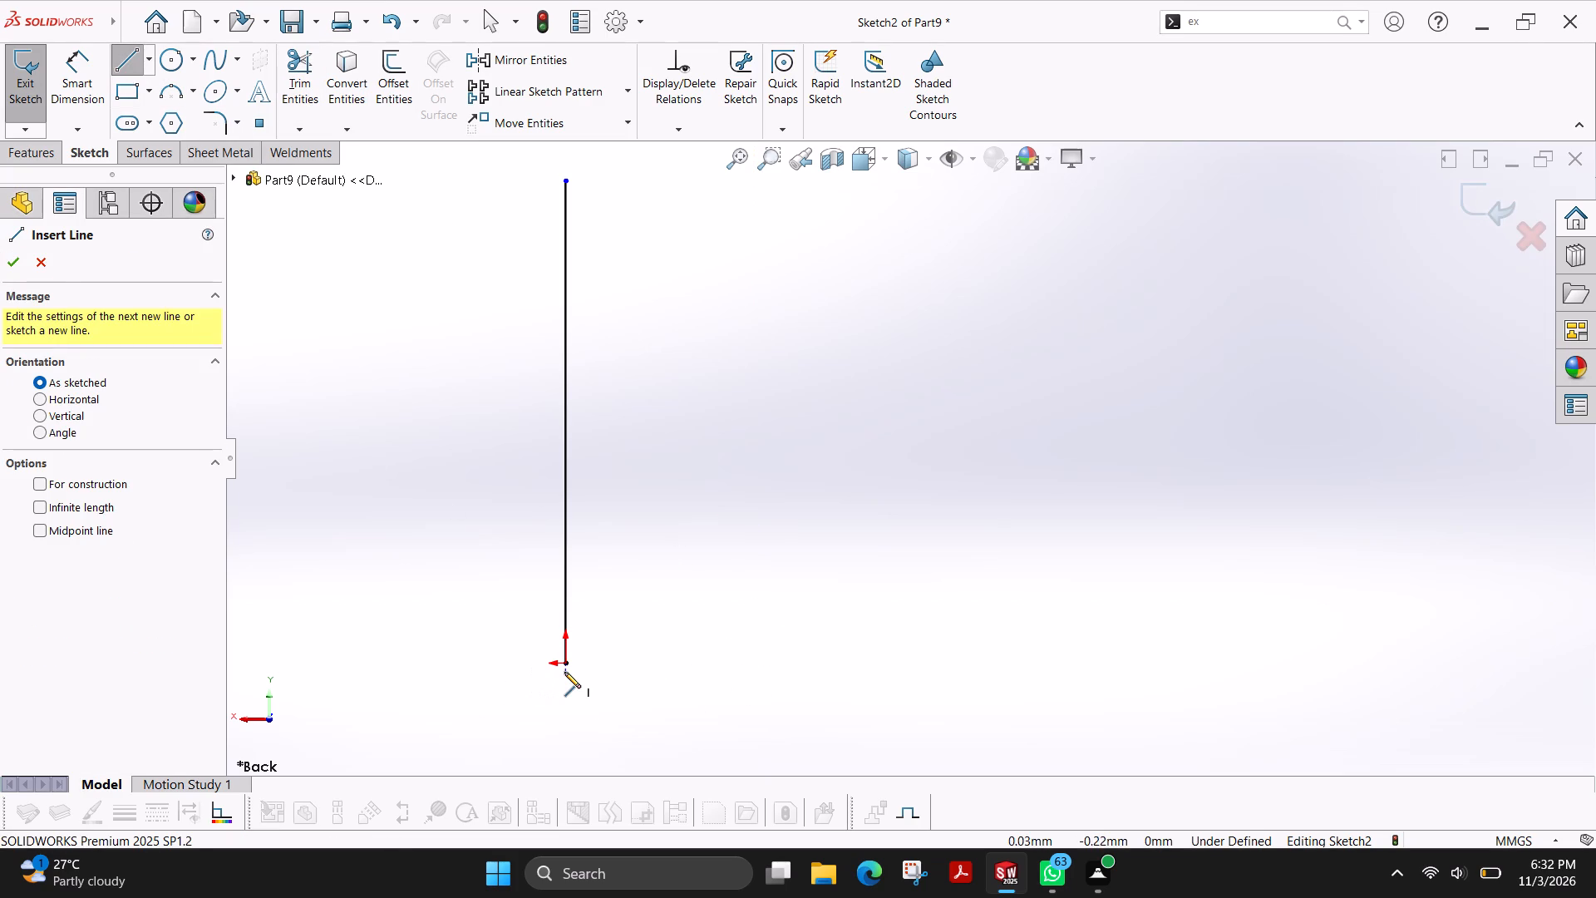
click(564, 663)
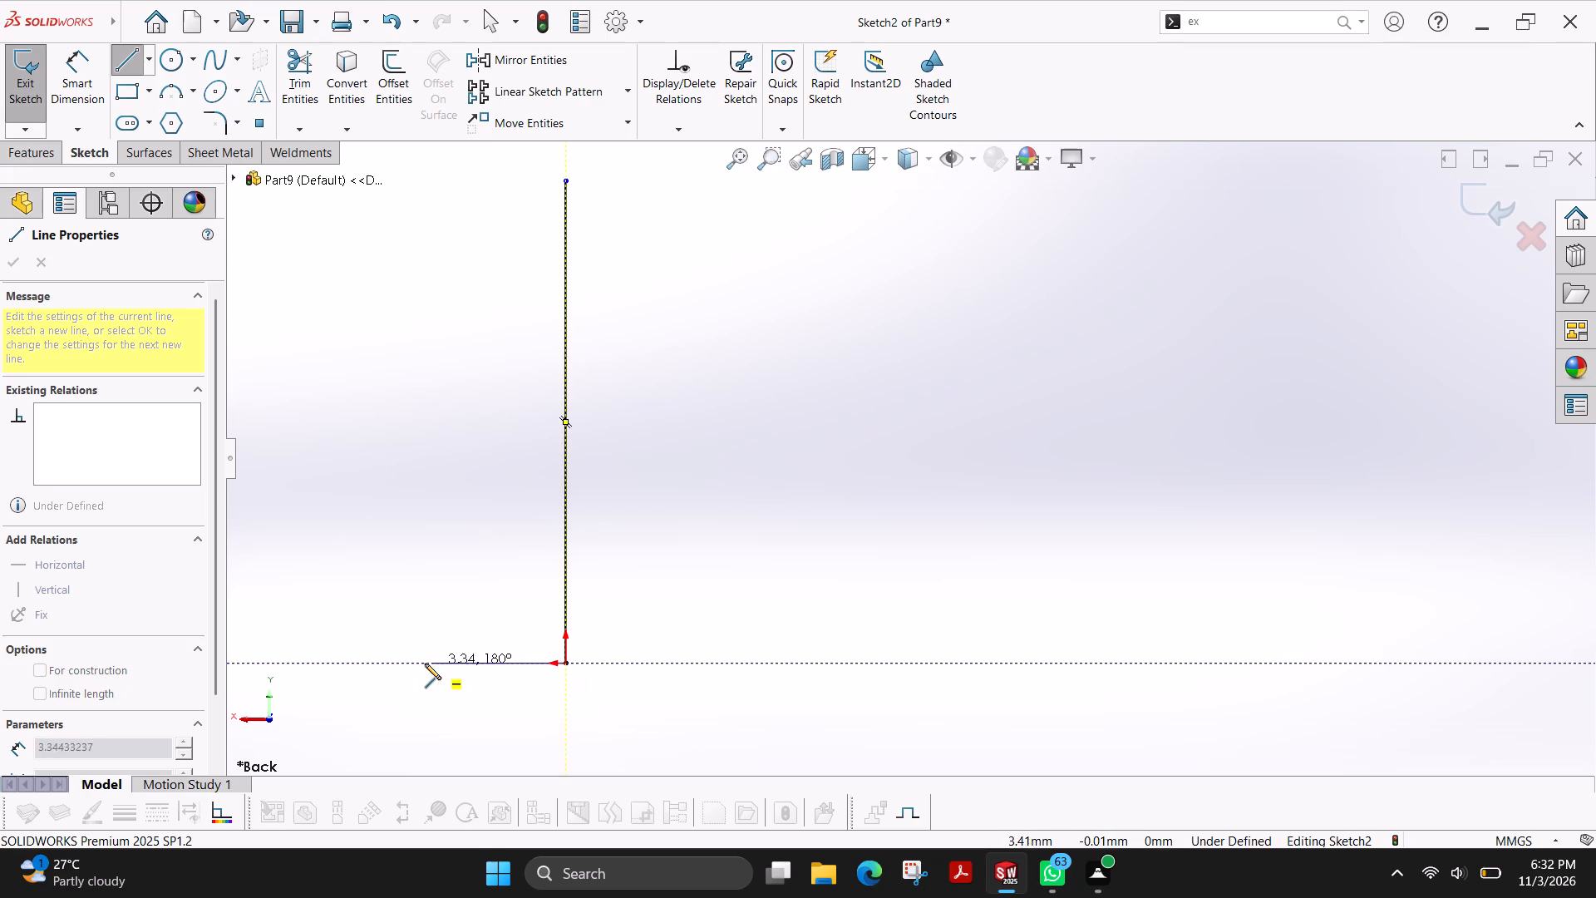
click(392, 664)
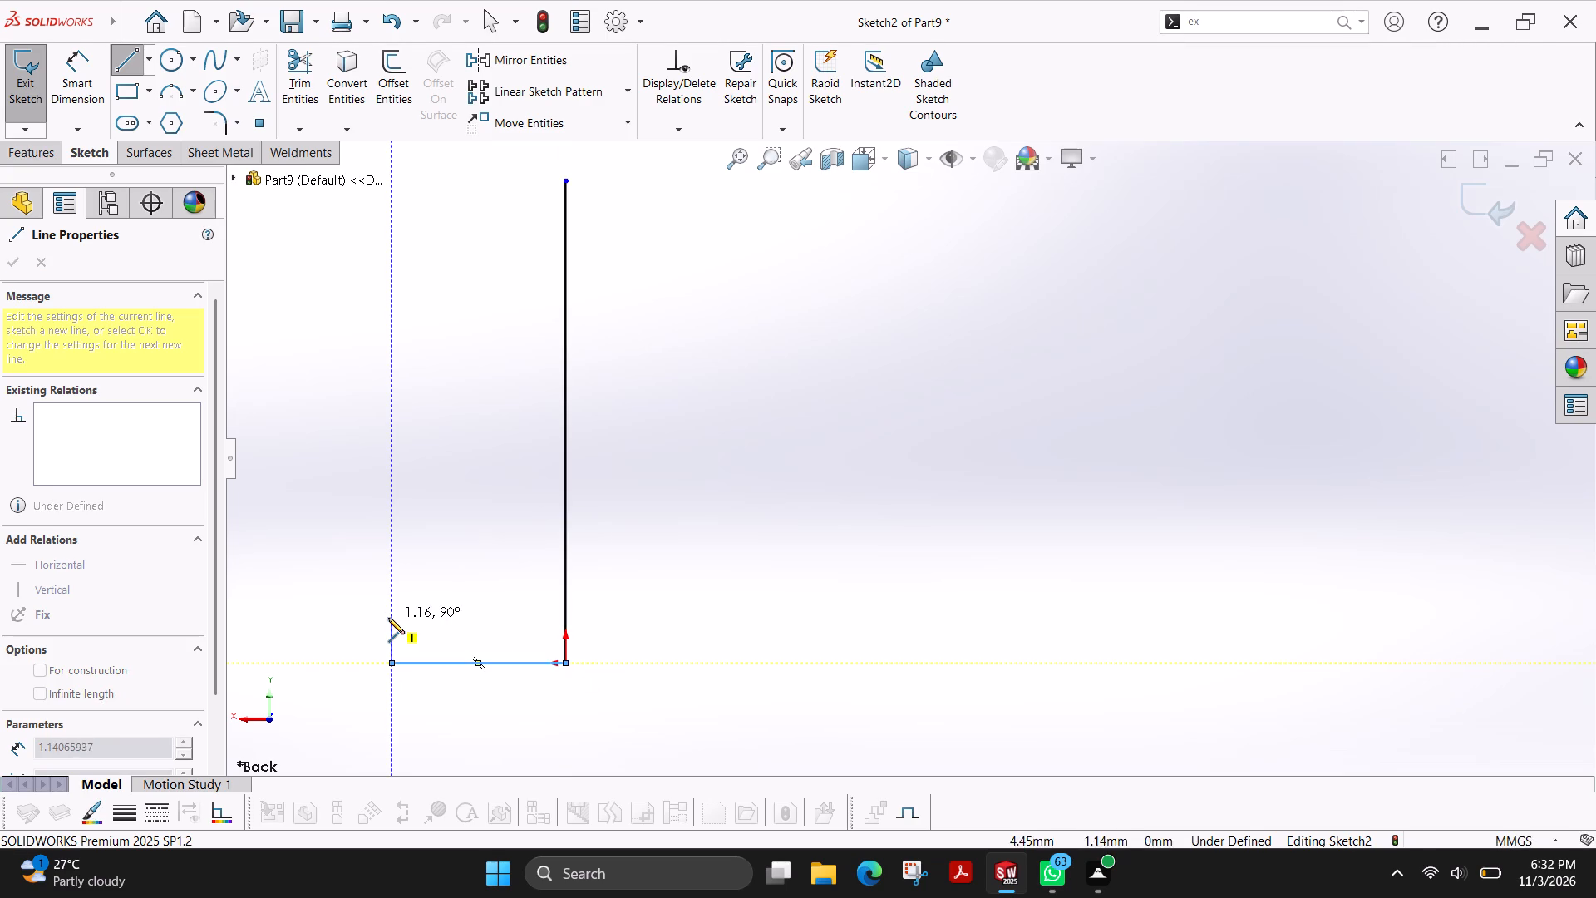
click(388, 618)
Chain three 3-point arcs upward from the short vertical line, bulging inward, outward and inward, with chords about 1.9, 1 and 1.5 mm.
click(172, 97)
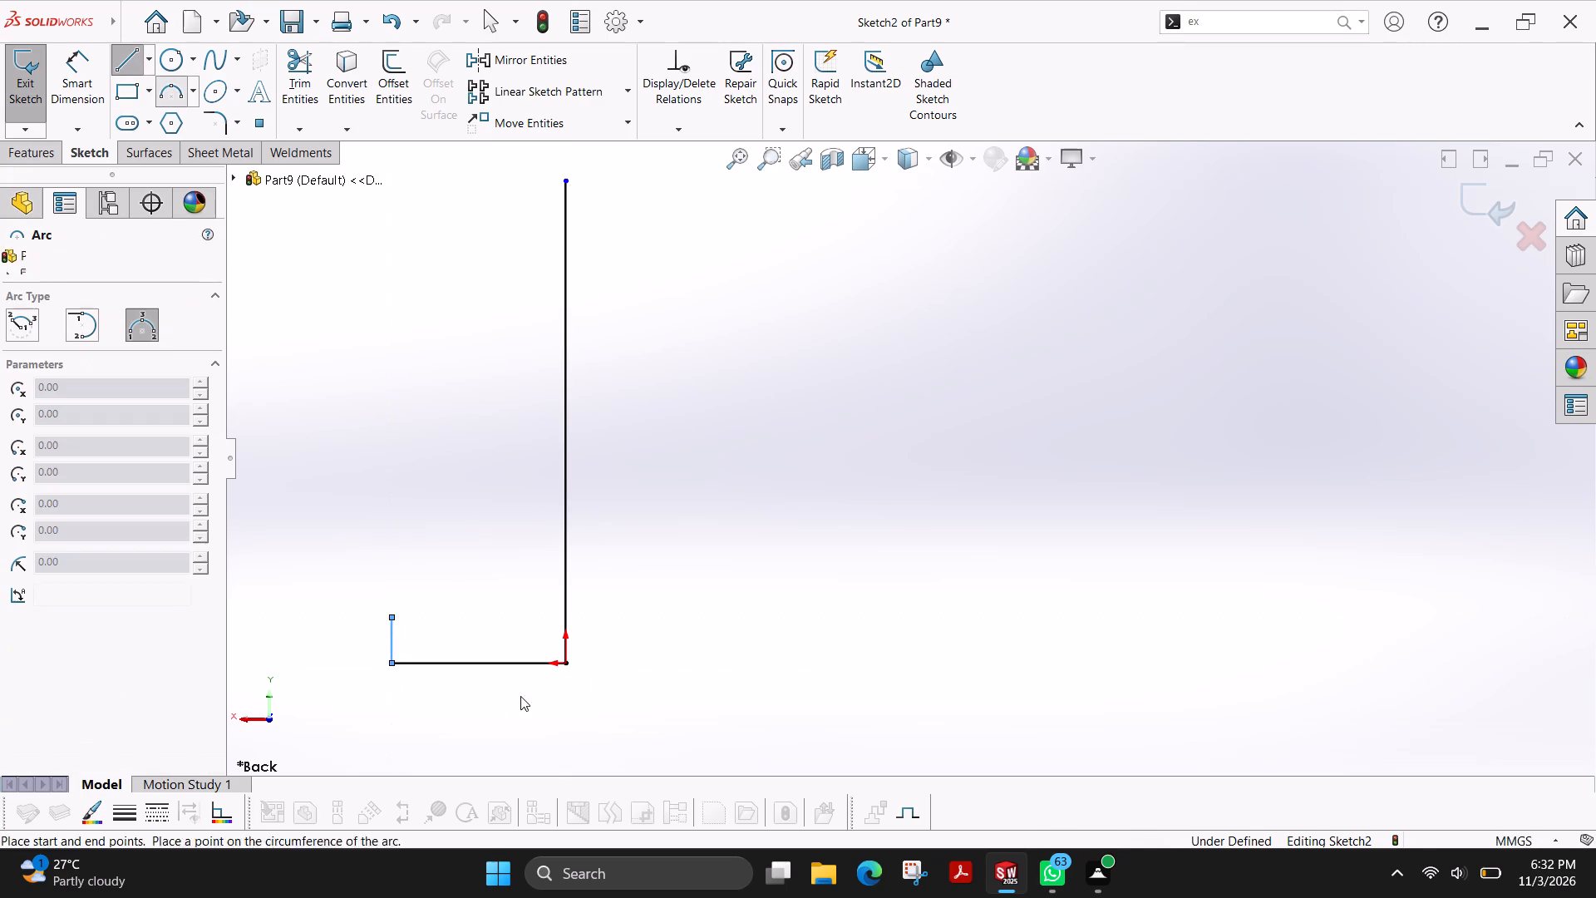
click(394, 618)
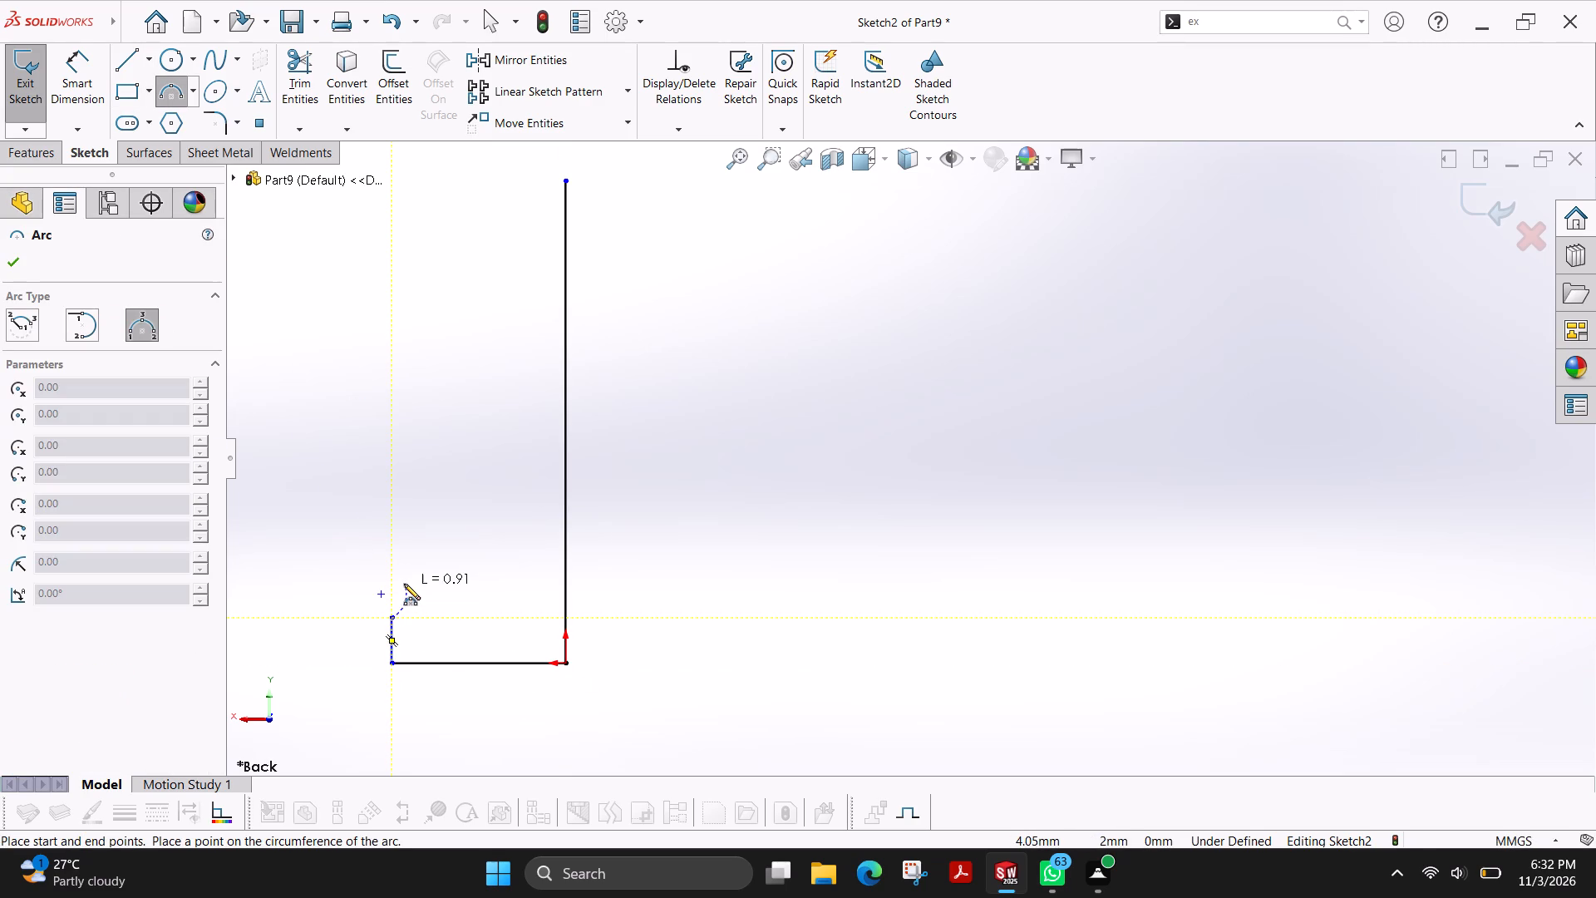
click(392, 542)
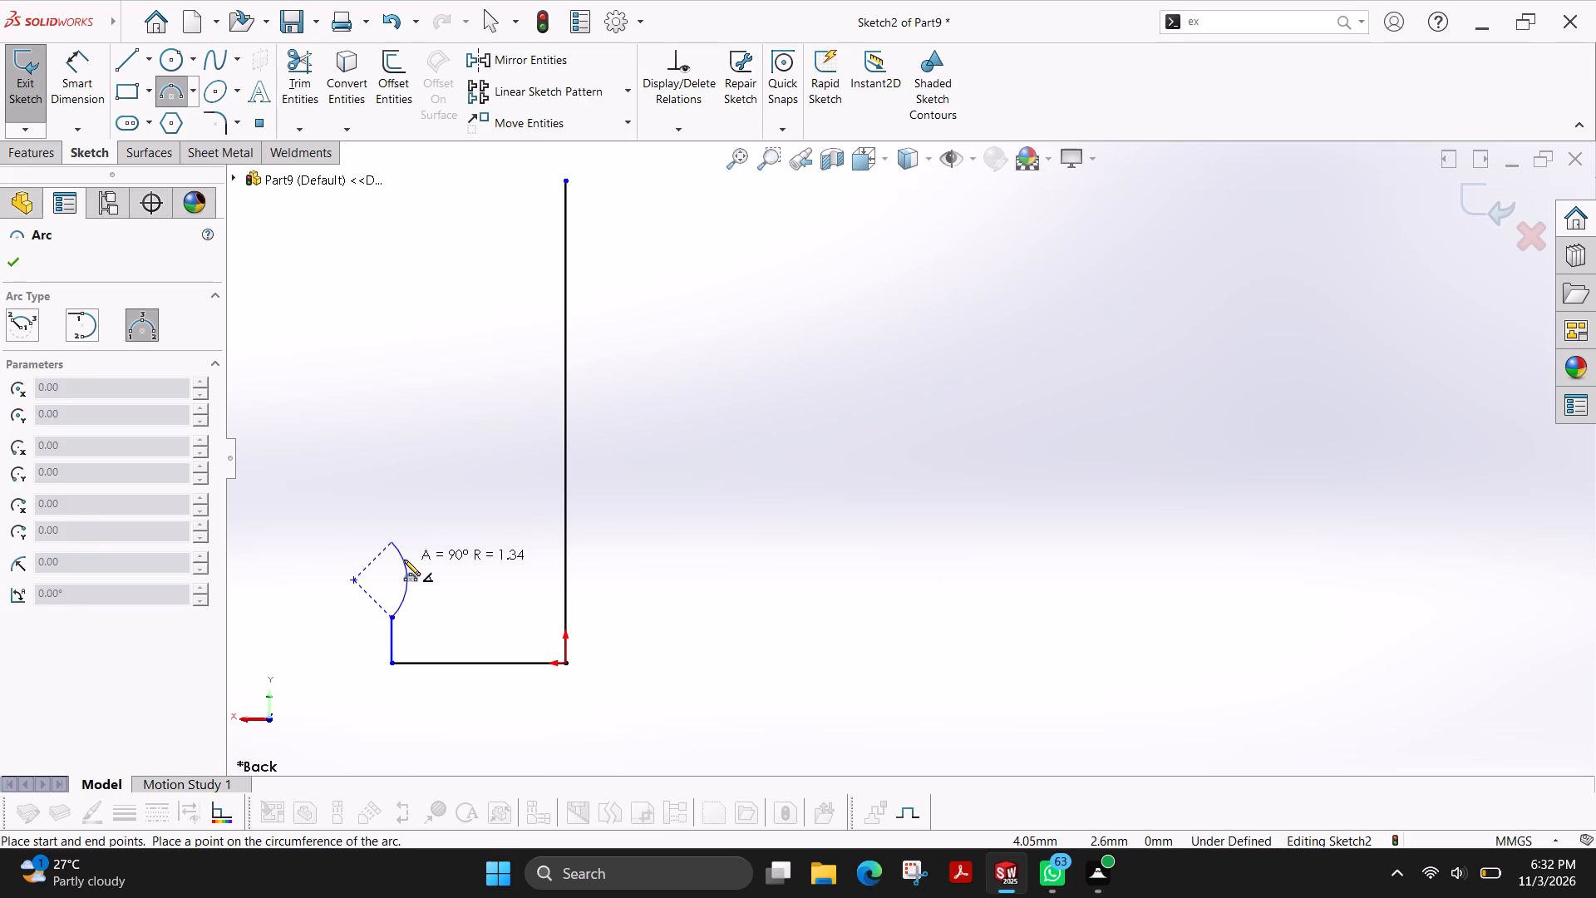
click(404, 560)
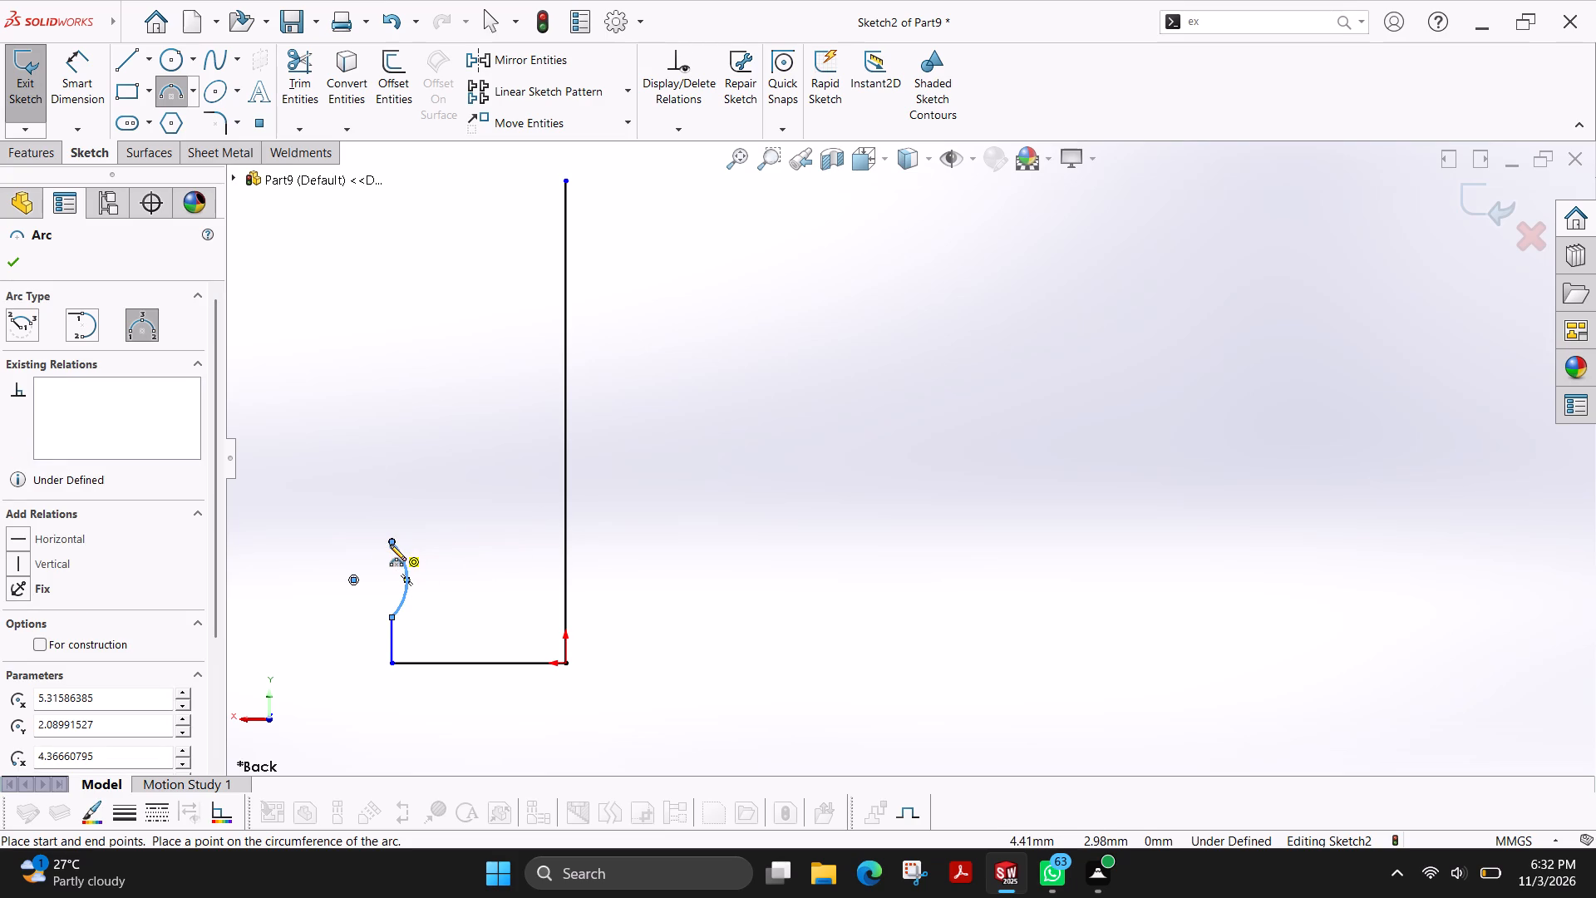
click(392, 541)
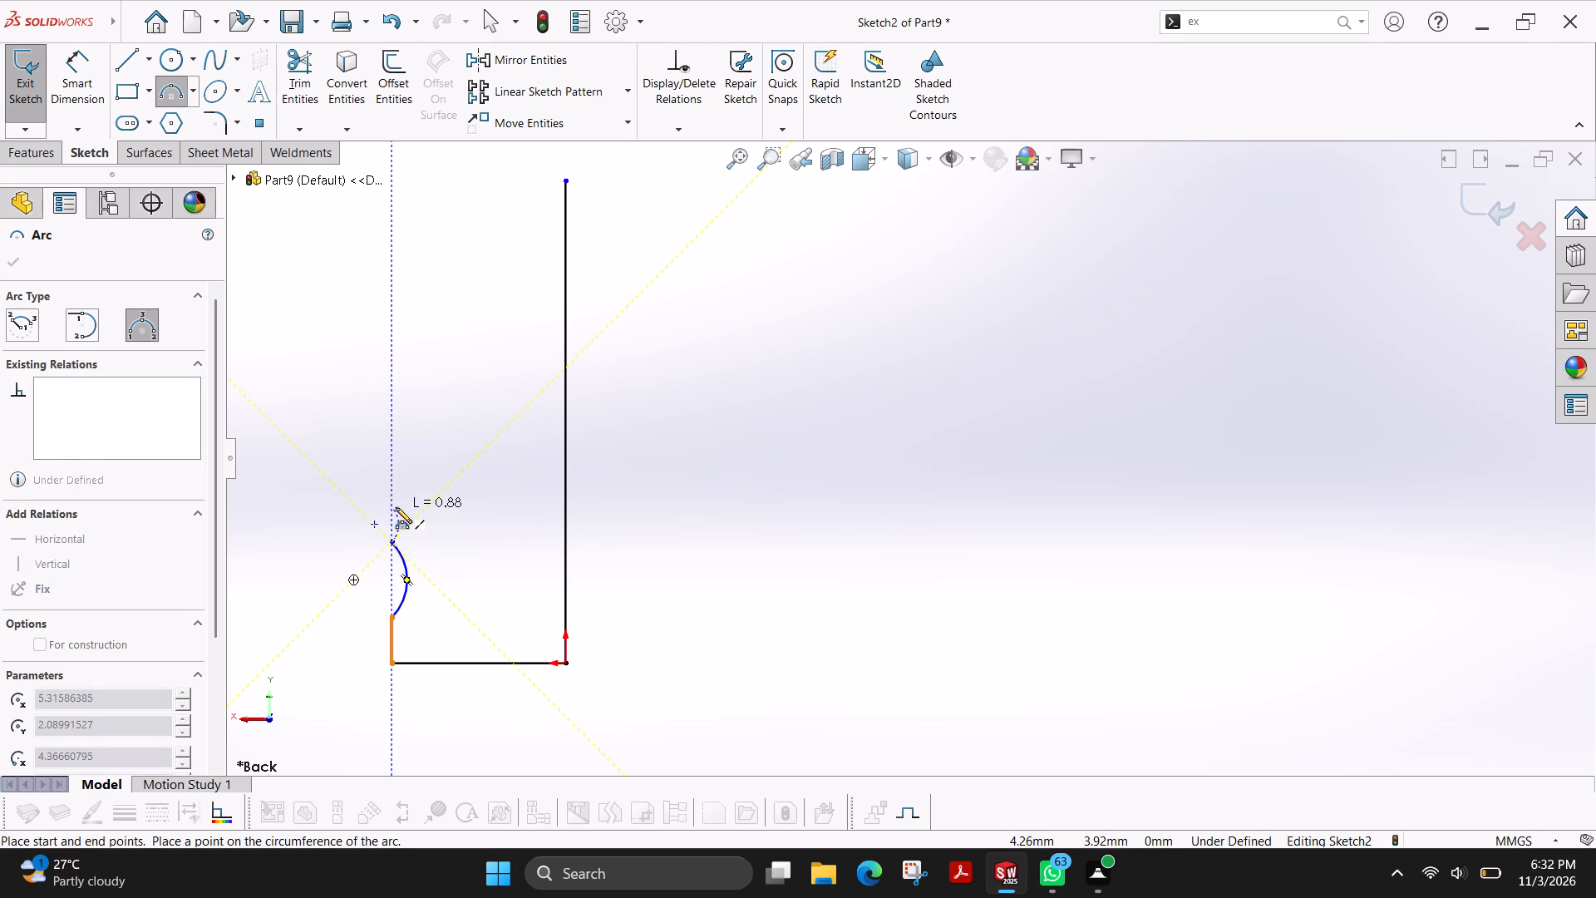
click(392, 504)
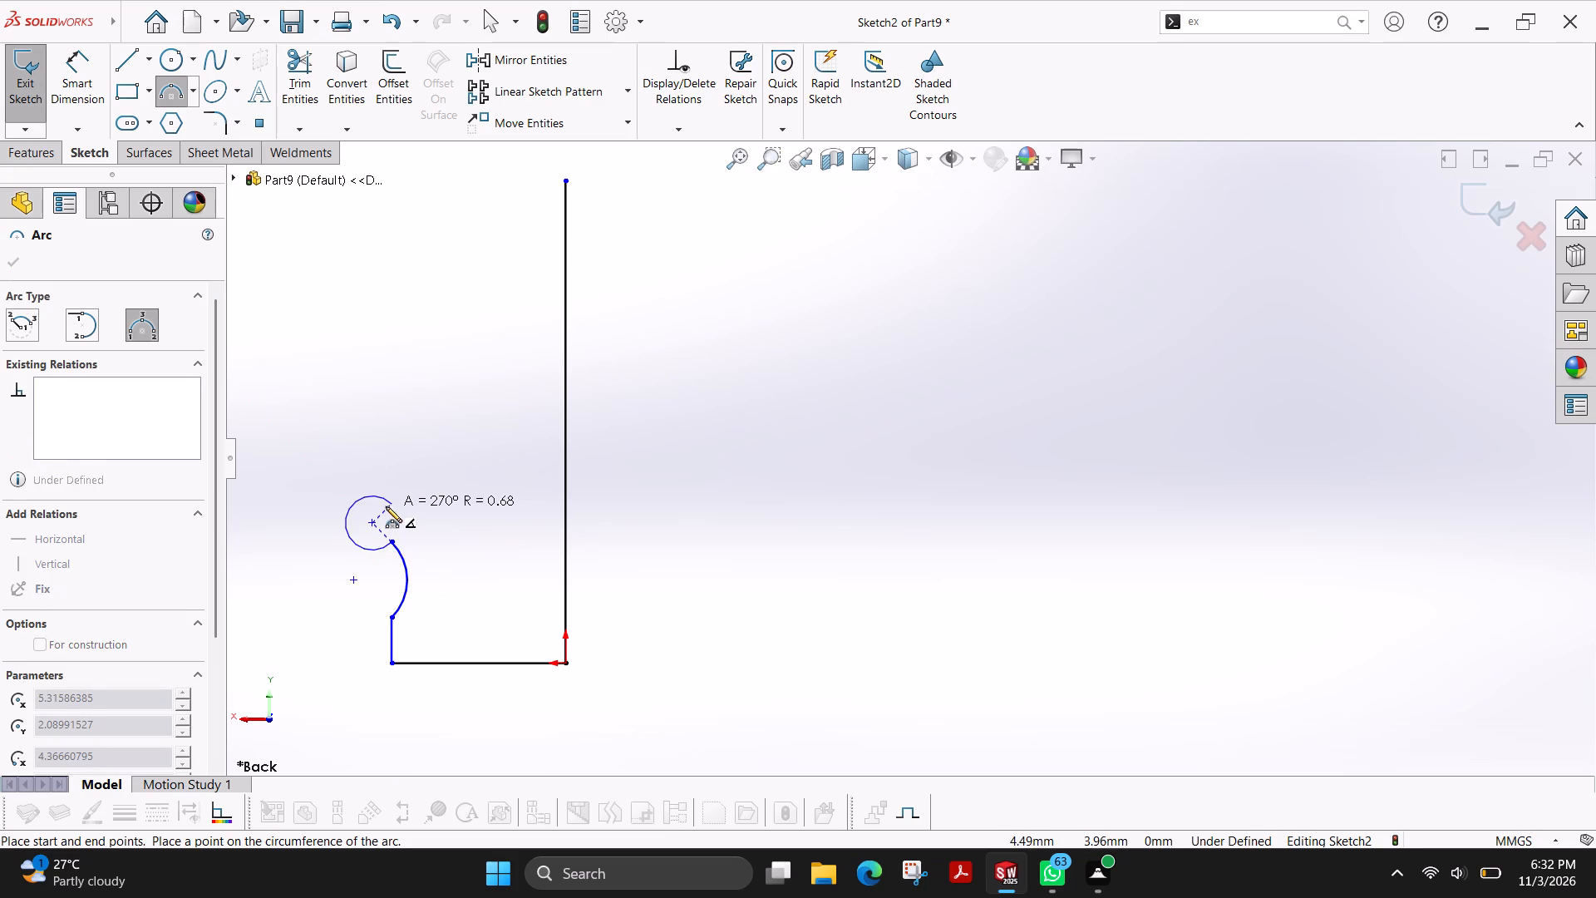
click(387, 512)
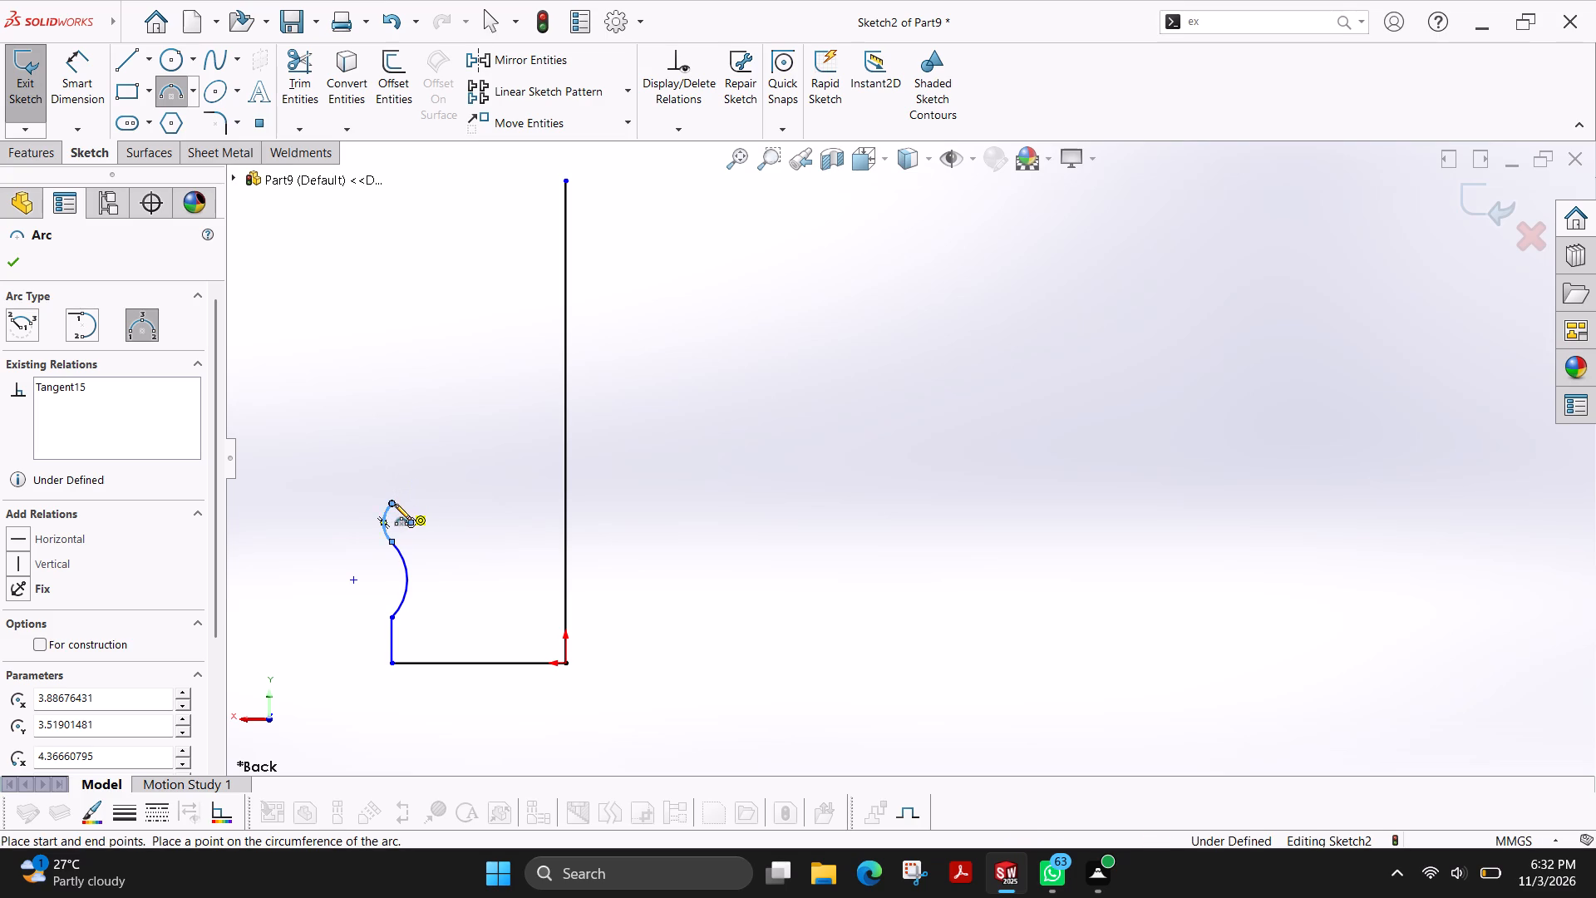
click(392, 504)
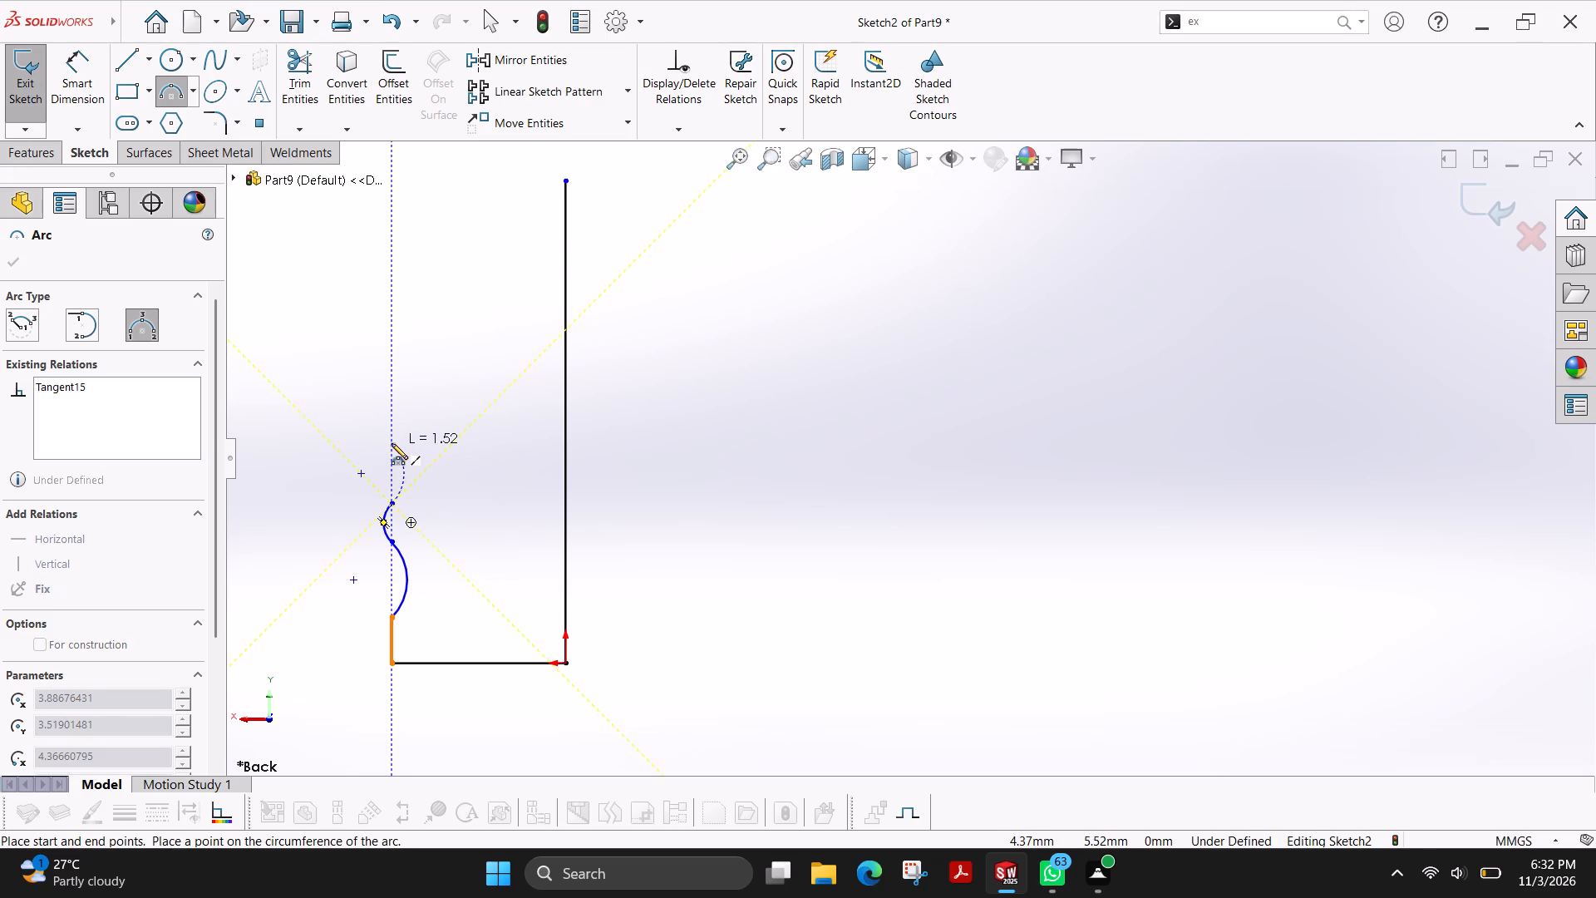
click(392, 444)
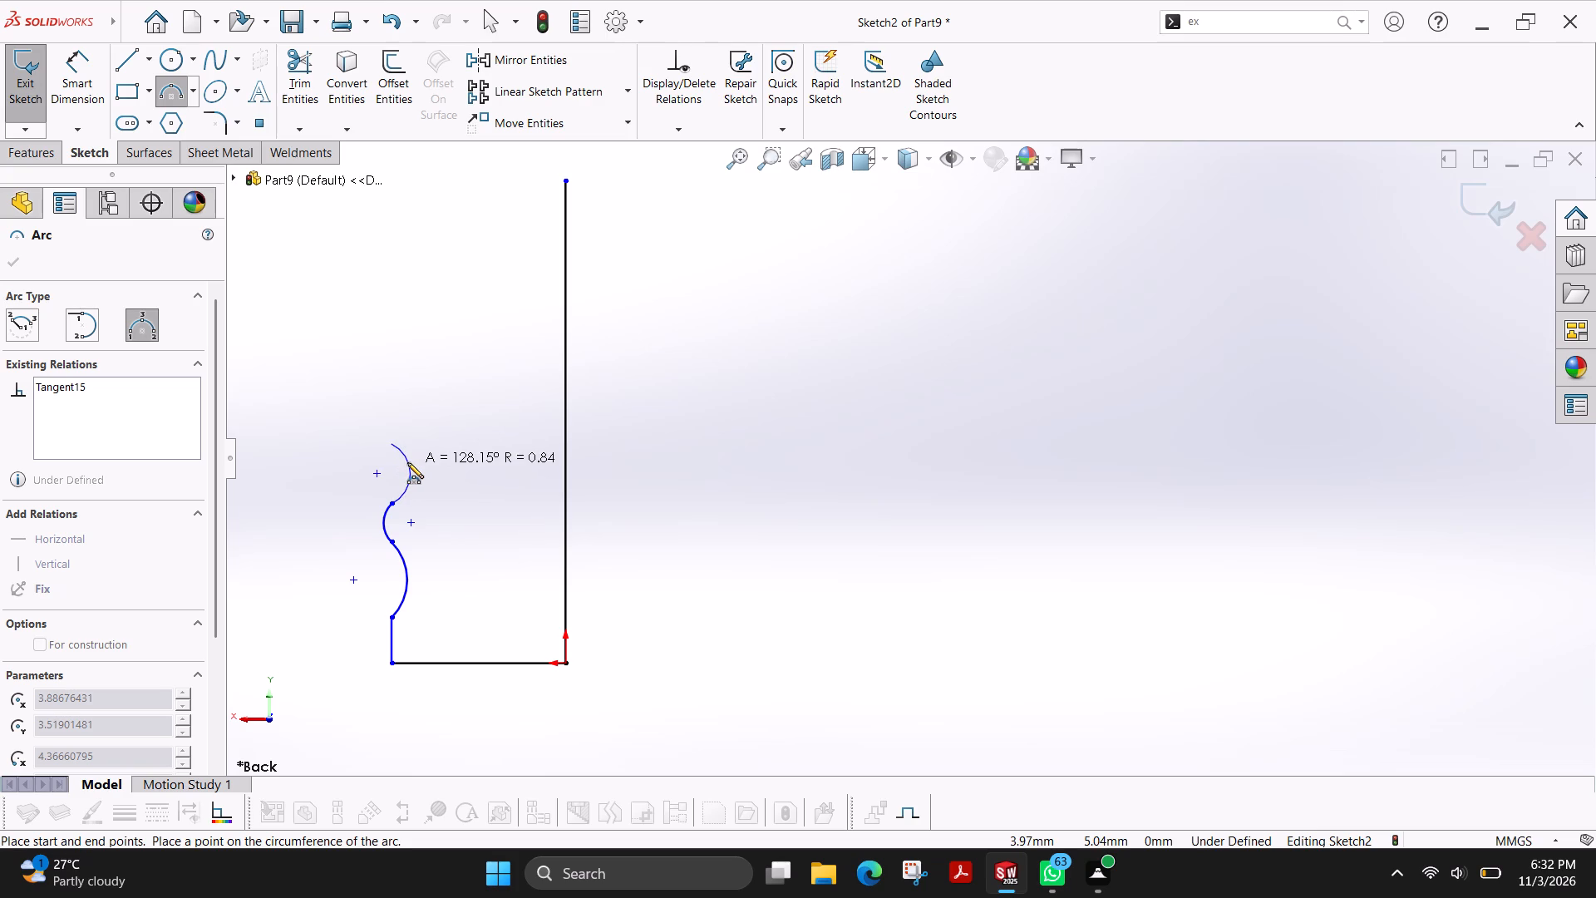
click(407, 462)
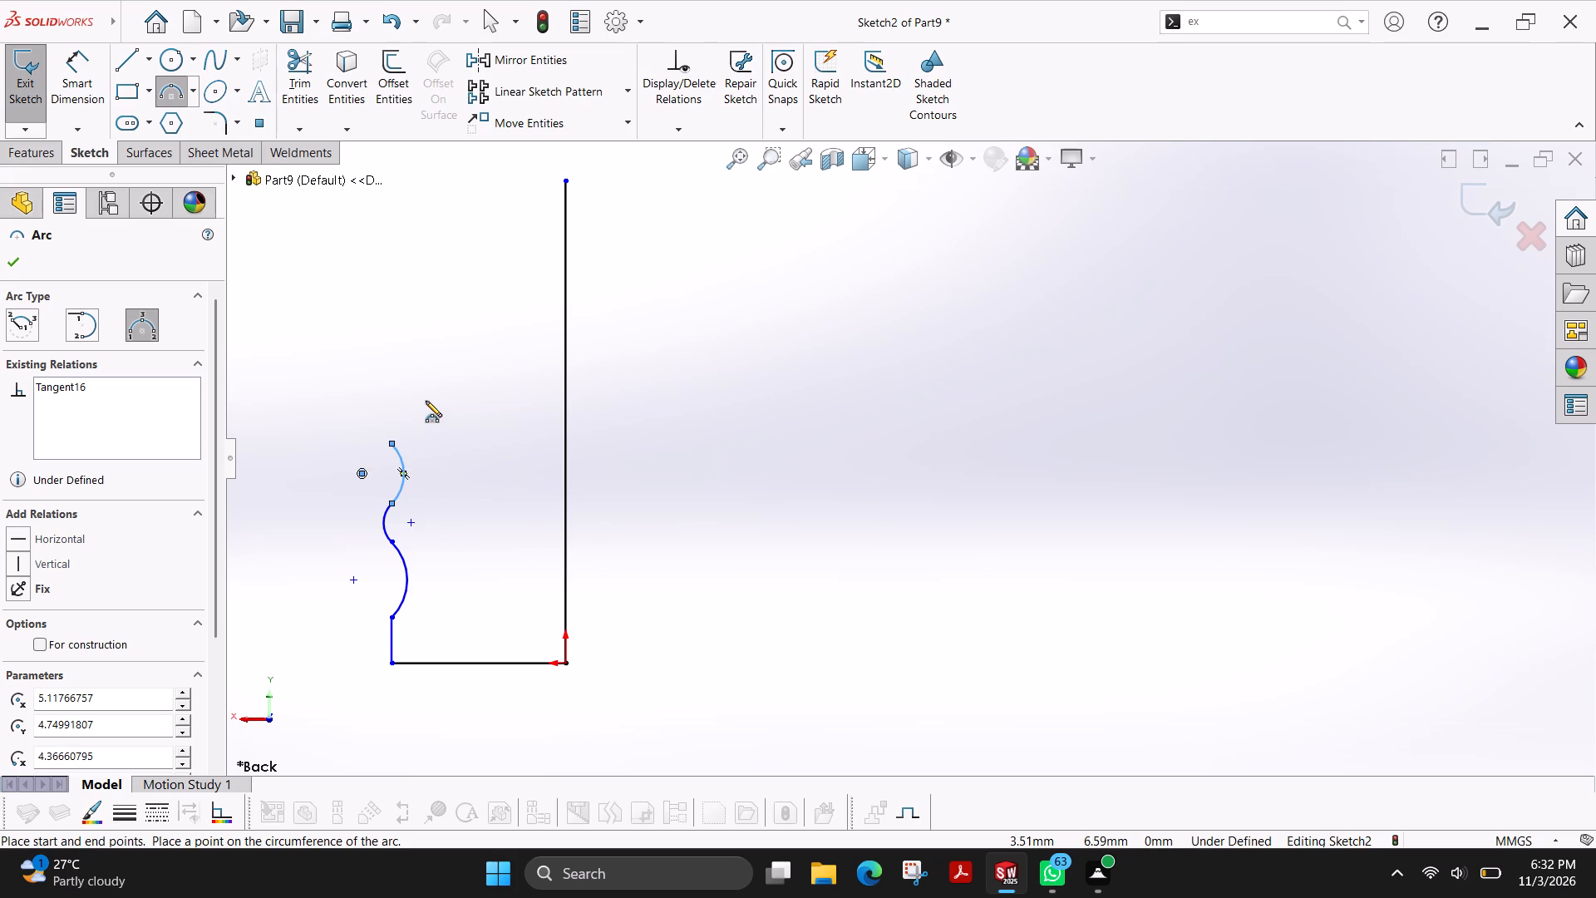
Sketch a large outward-bulging 3-point arc of about 4.8 mm radius from the third small arc's end to the tall vertical line's top.
click(389, 444)
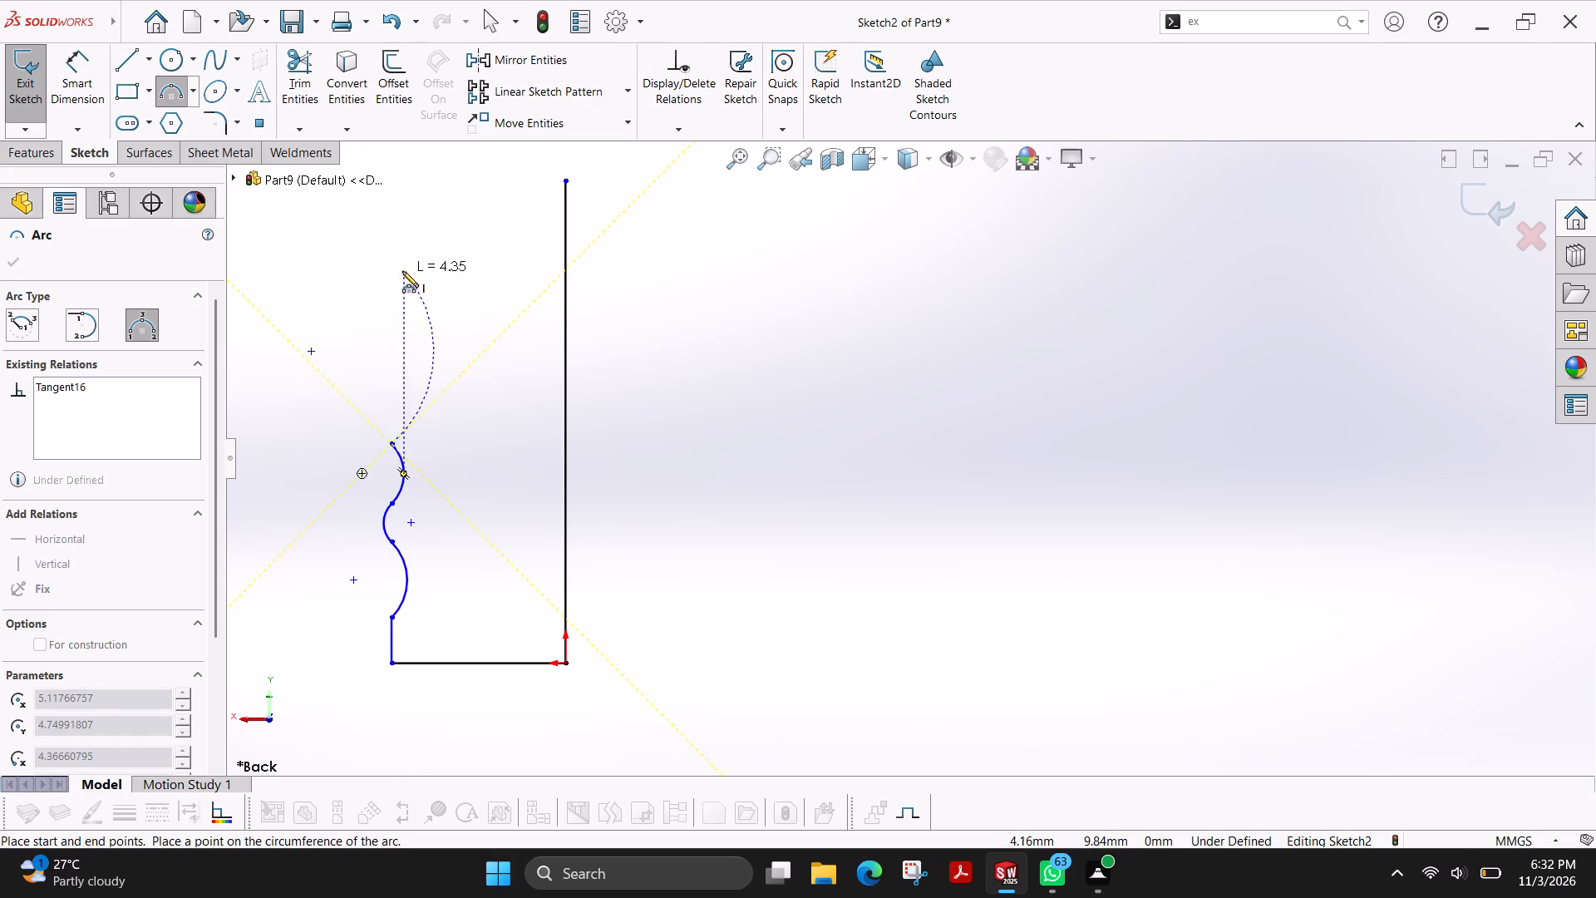
click(564, 183)
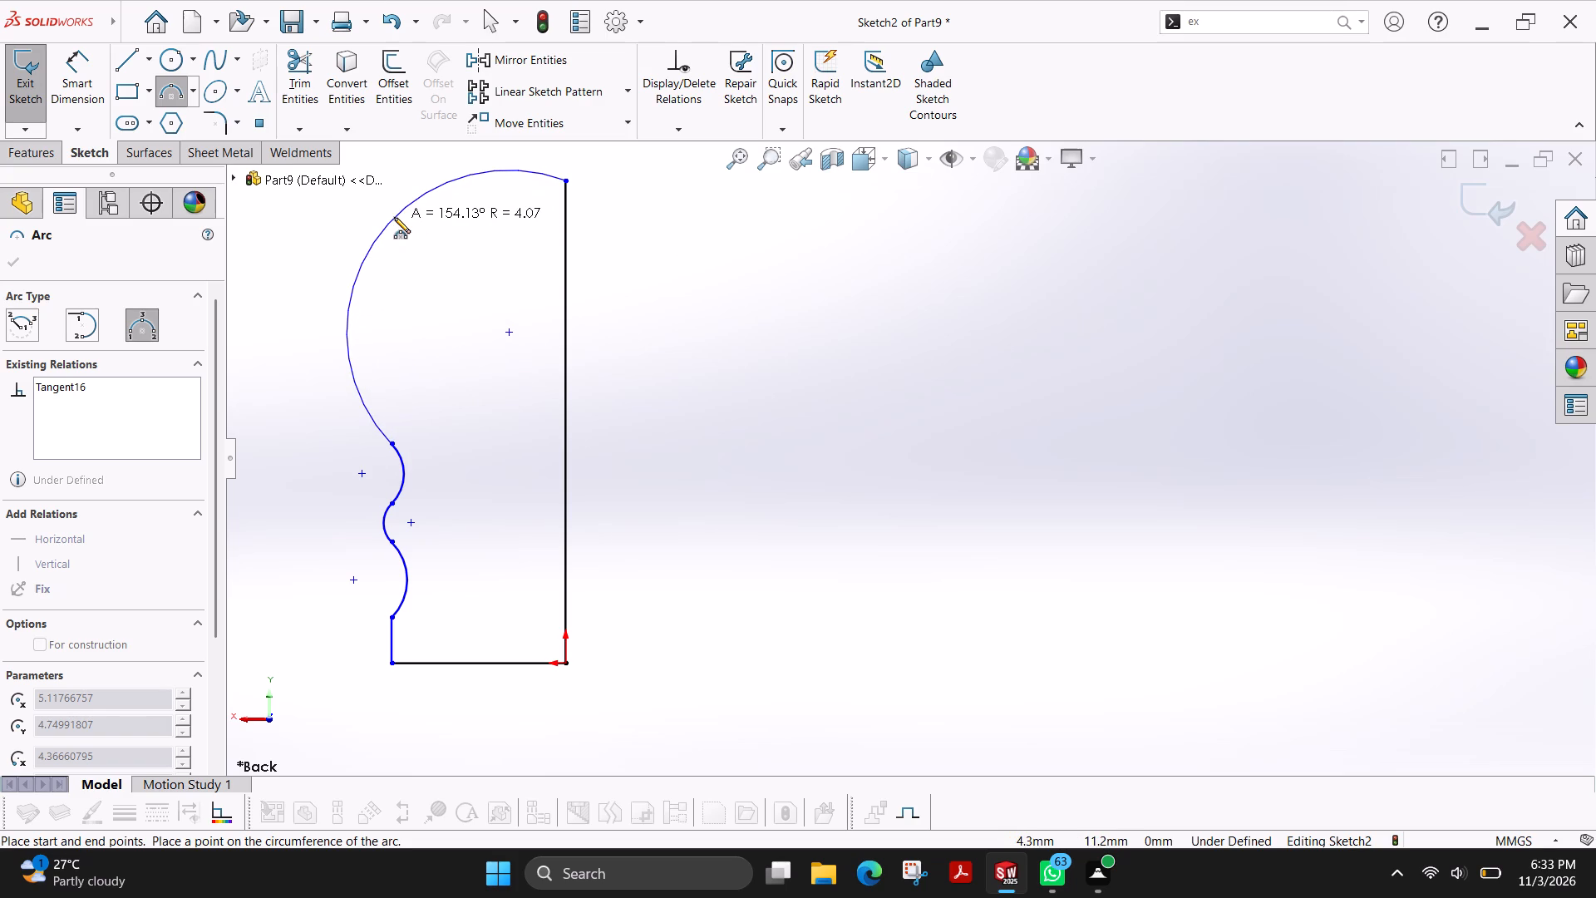
click(436, 232)
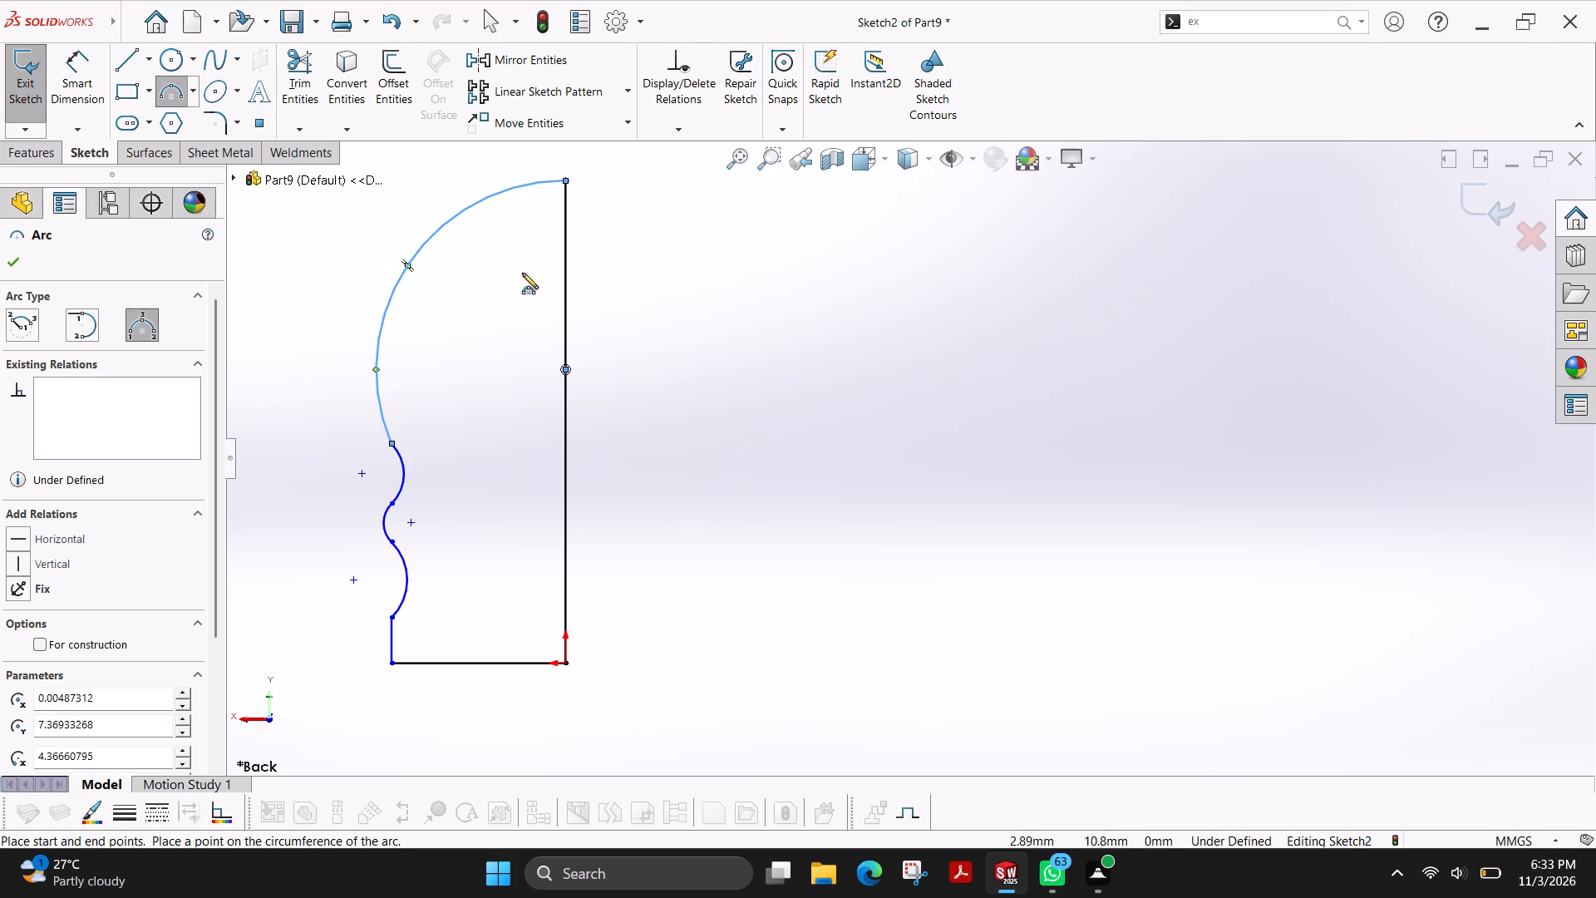
click(13, 259)
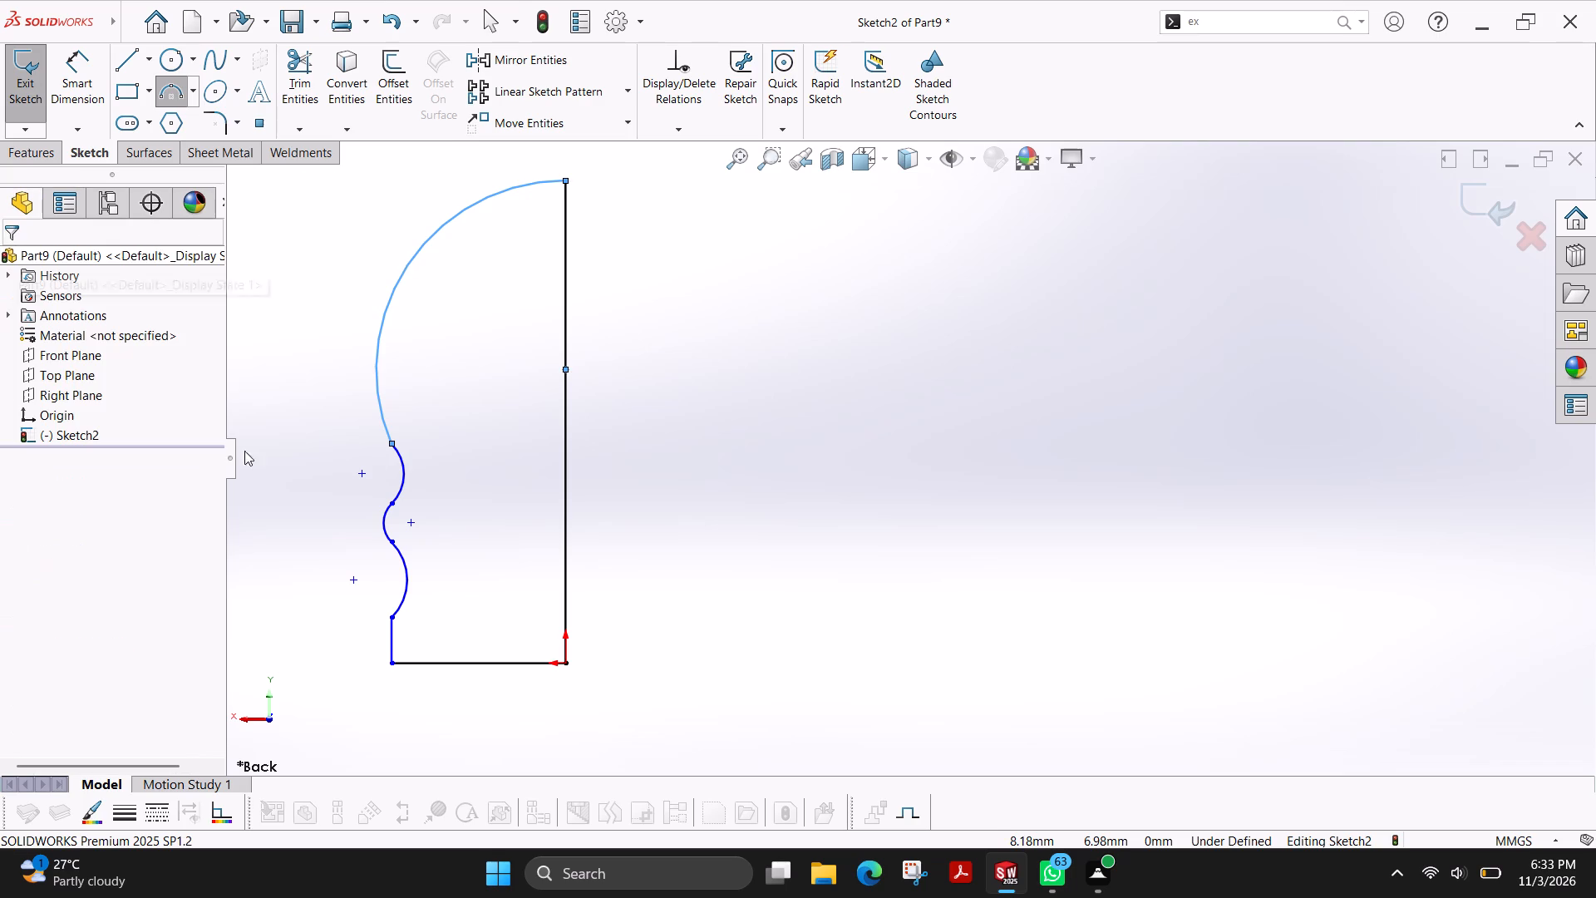
Dimension the horizontal base line to 7 mm.
scroll(625, 650, up, 2)
scroll(624, 650, down, 1)
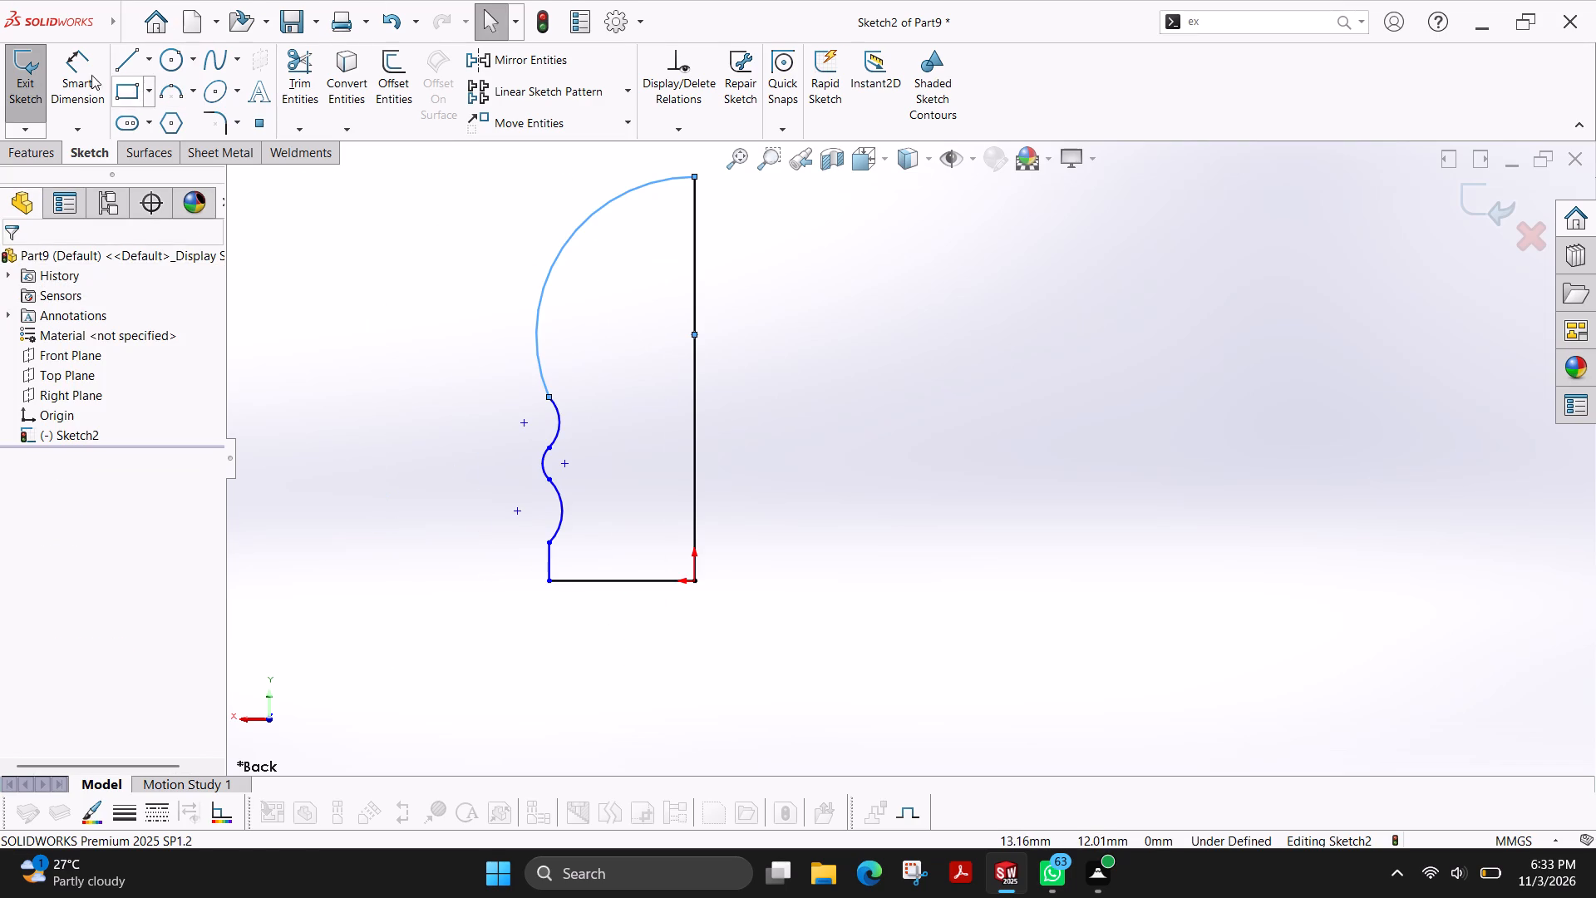
click(79, 70)
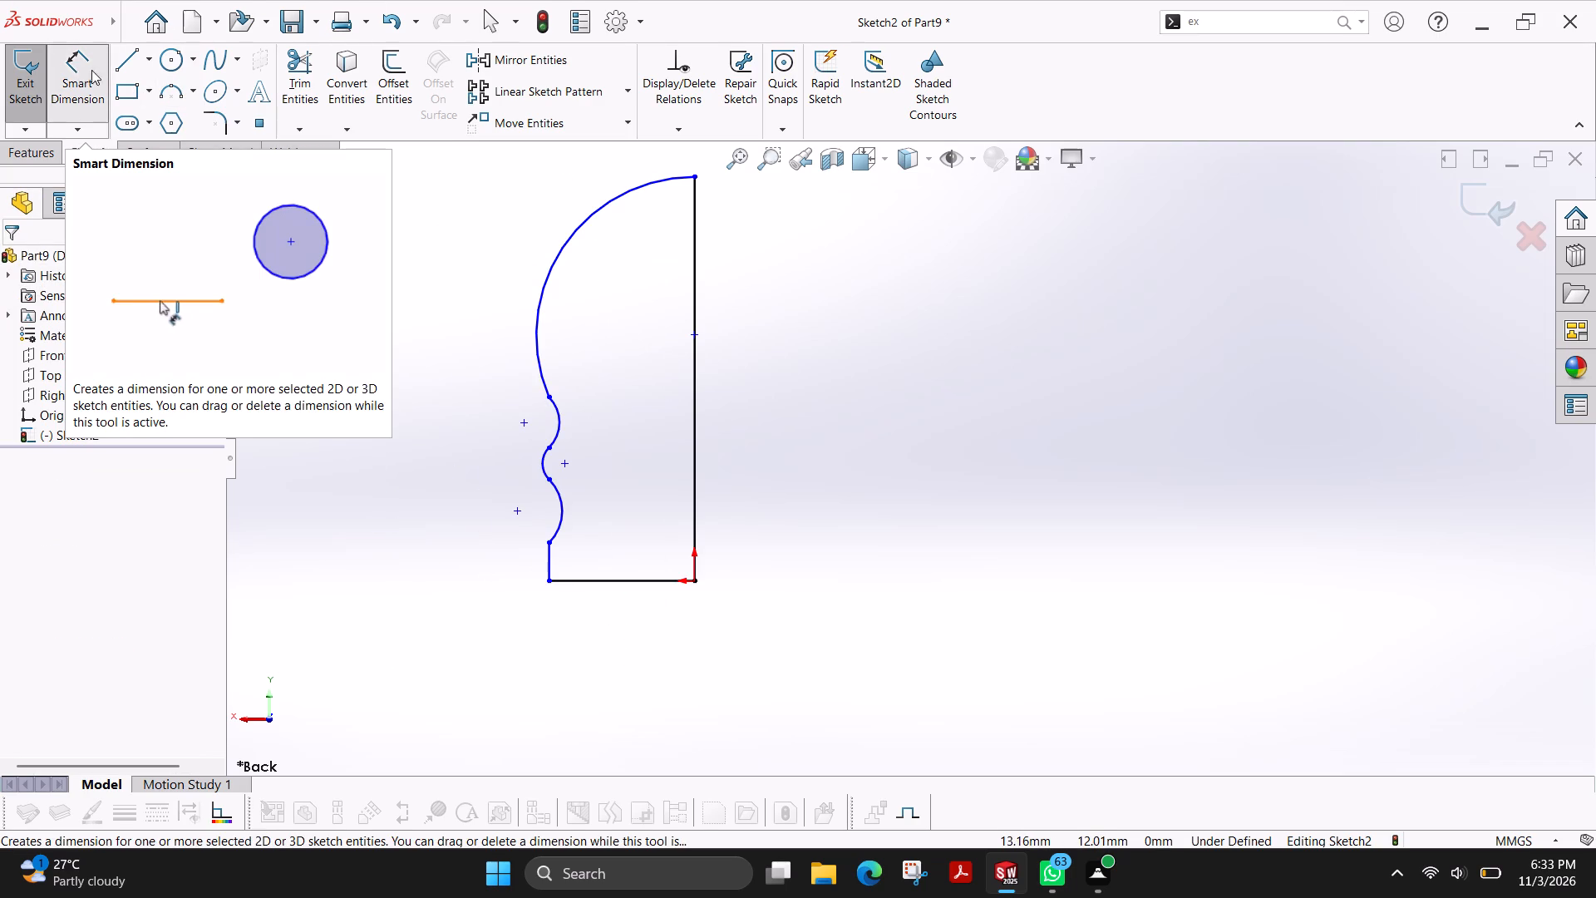
click(613, 581)
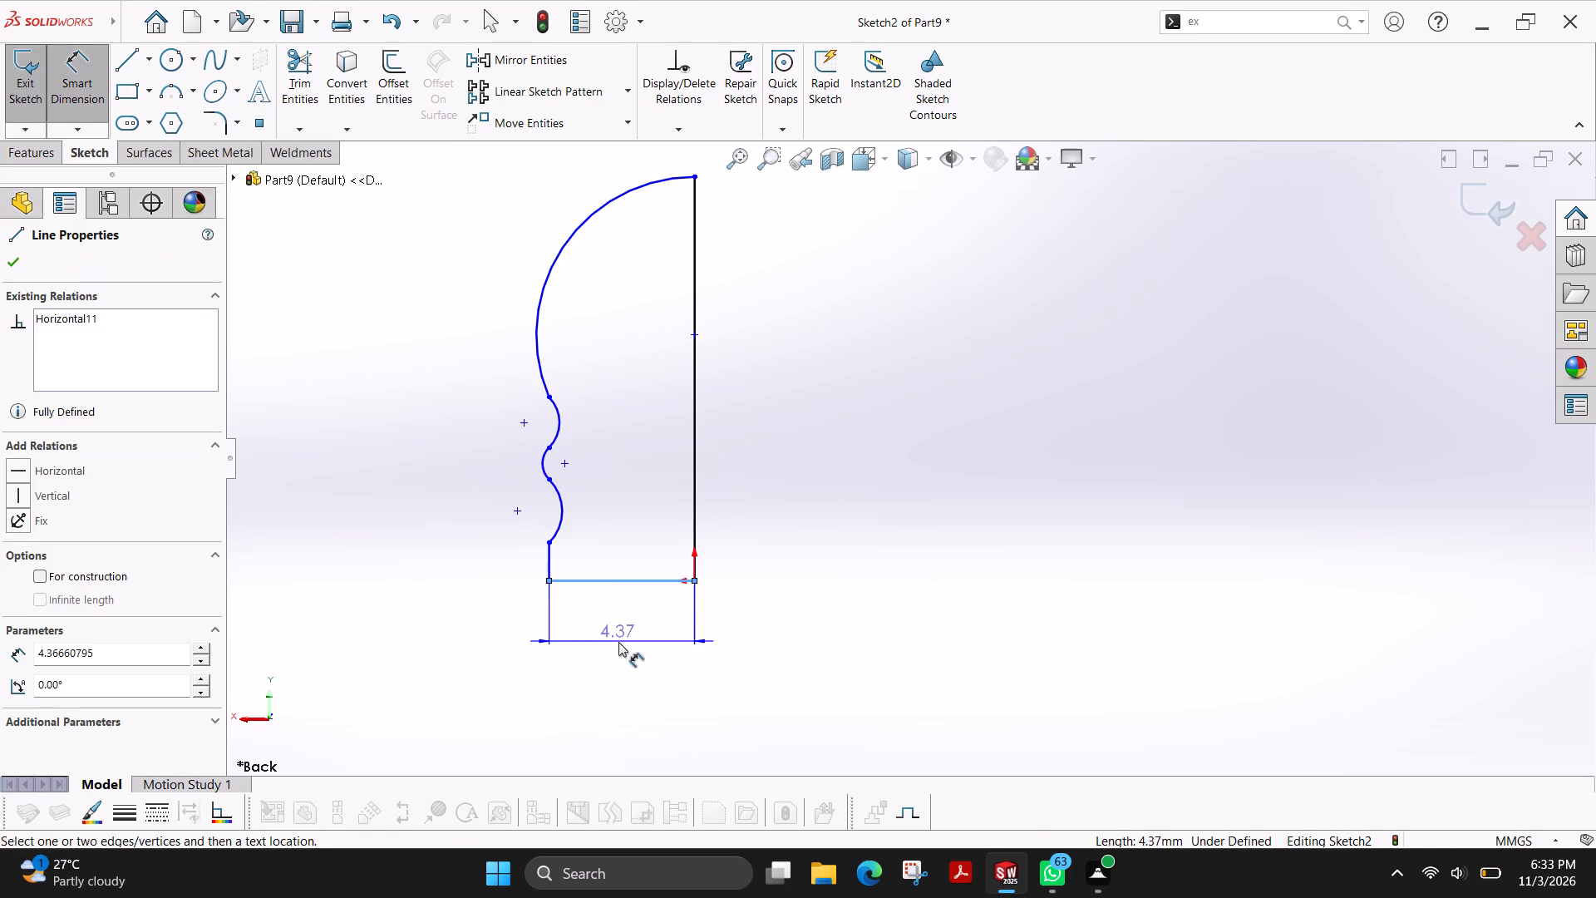
click(618, 642)
key(7)
key(Return)
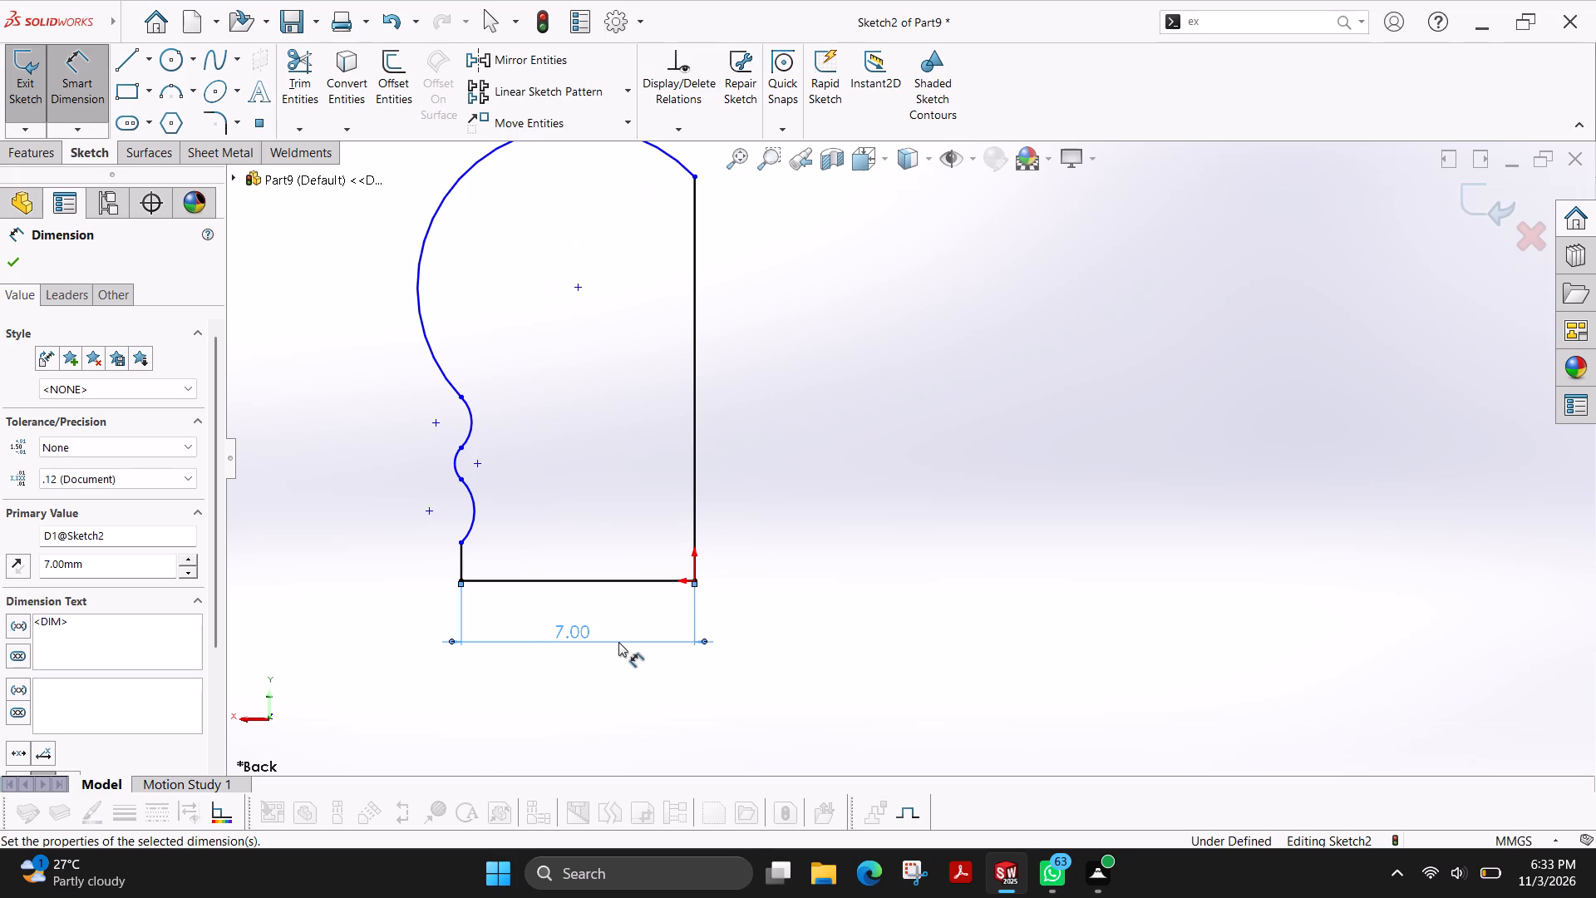
scroll(601, 440, up, 2)
scroll(727, 294, down, 2)
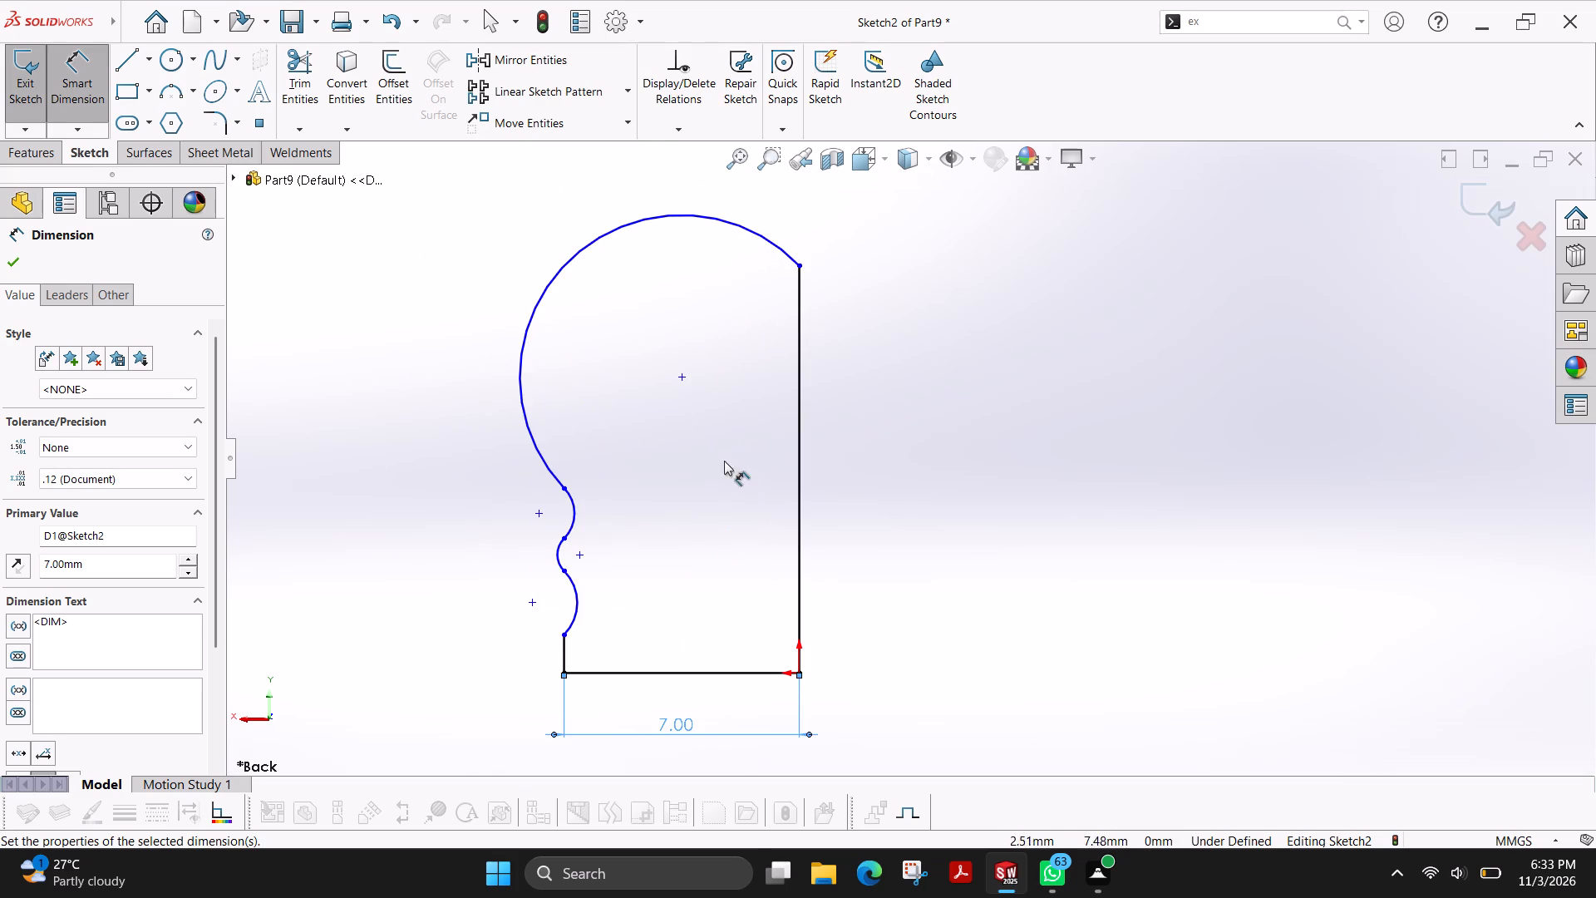
click(8, 272)
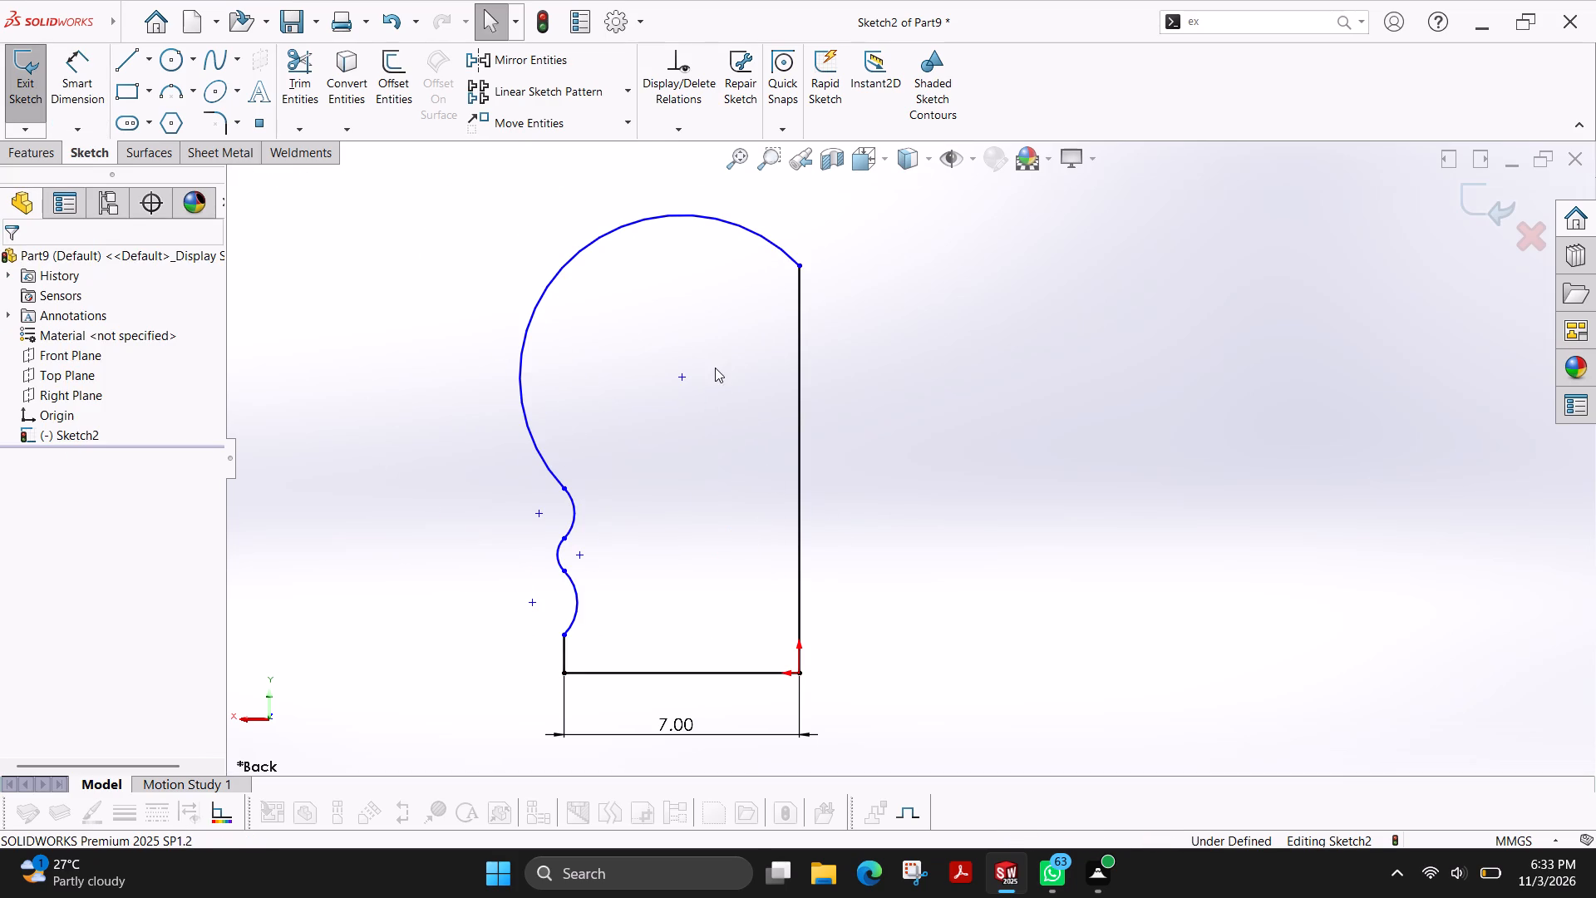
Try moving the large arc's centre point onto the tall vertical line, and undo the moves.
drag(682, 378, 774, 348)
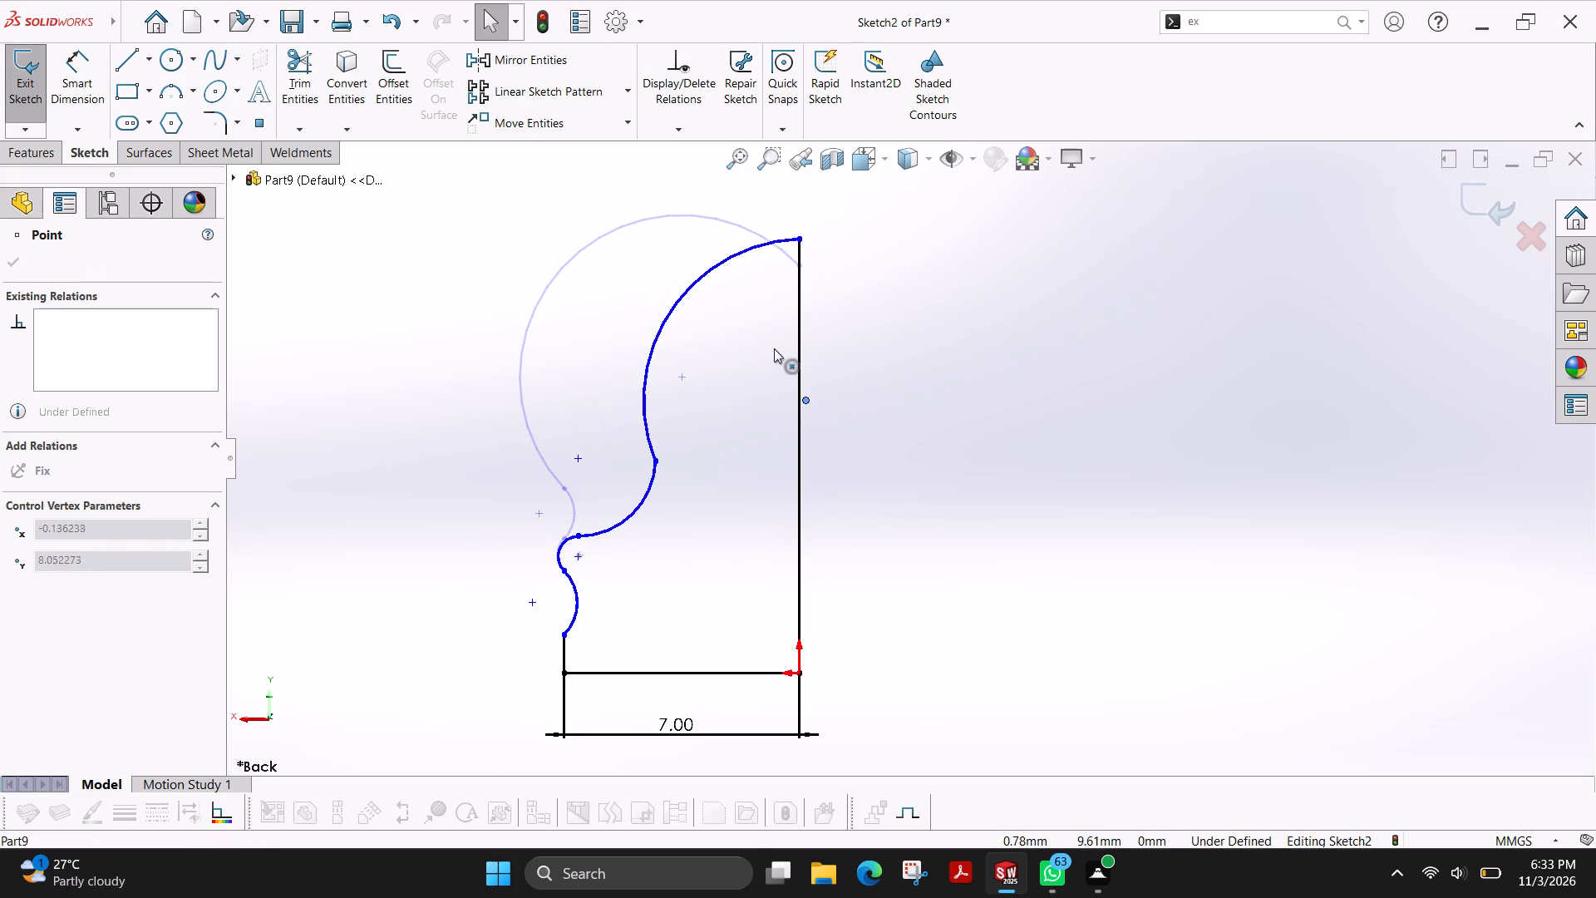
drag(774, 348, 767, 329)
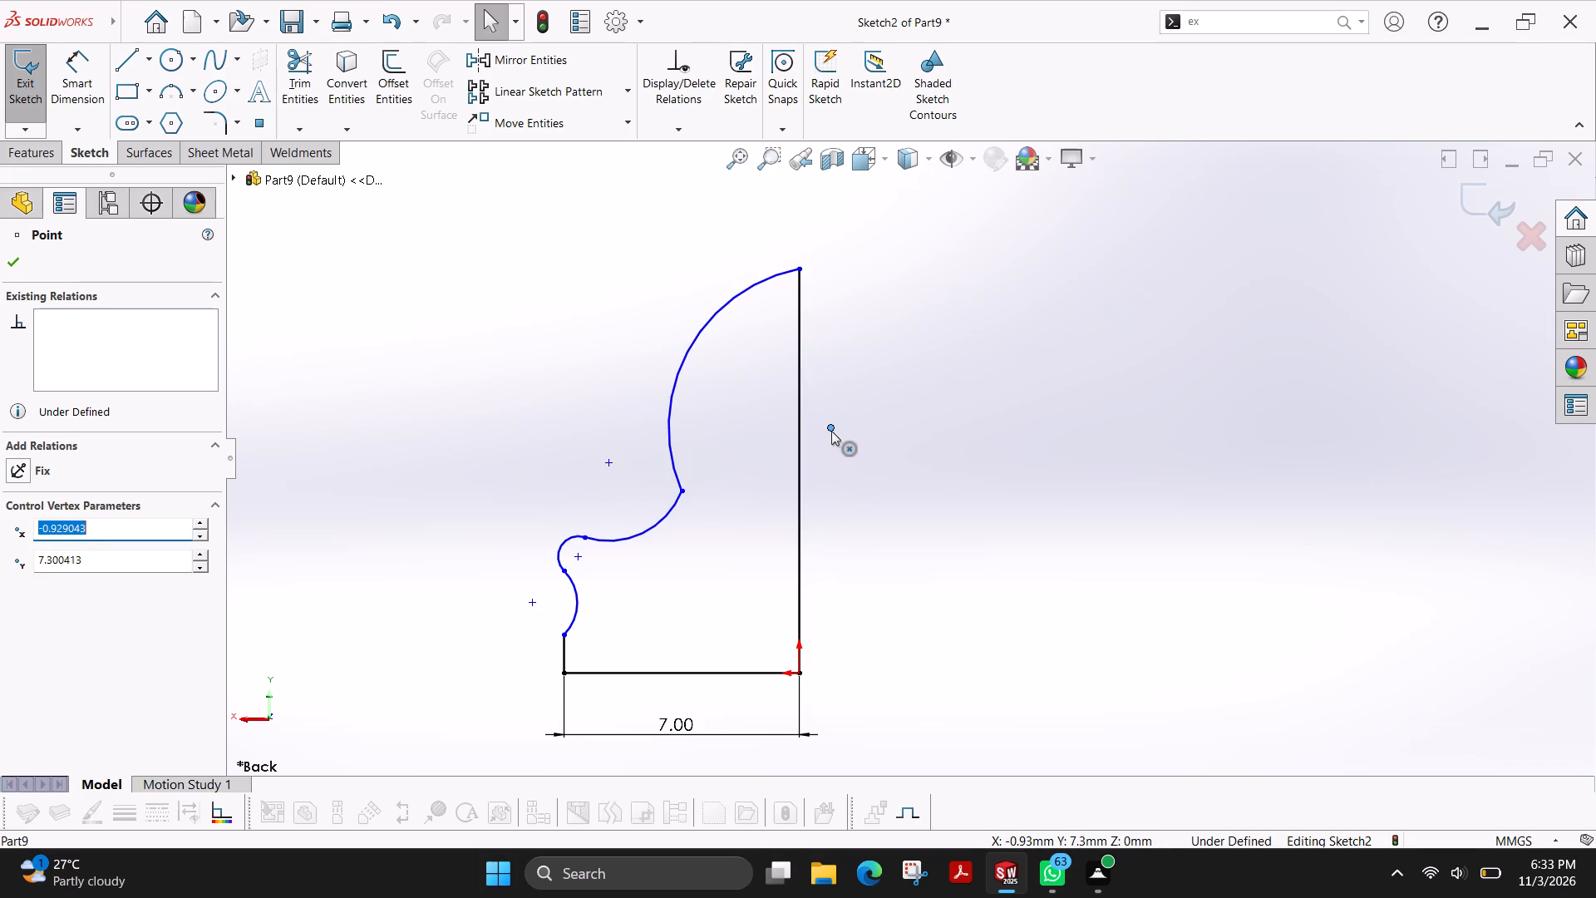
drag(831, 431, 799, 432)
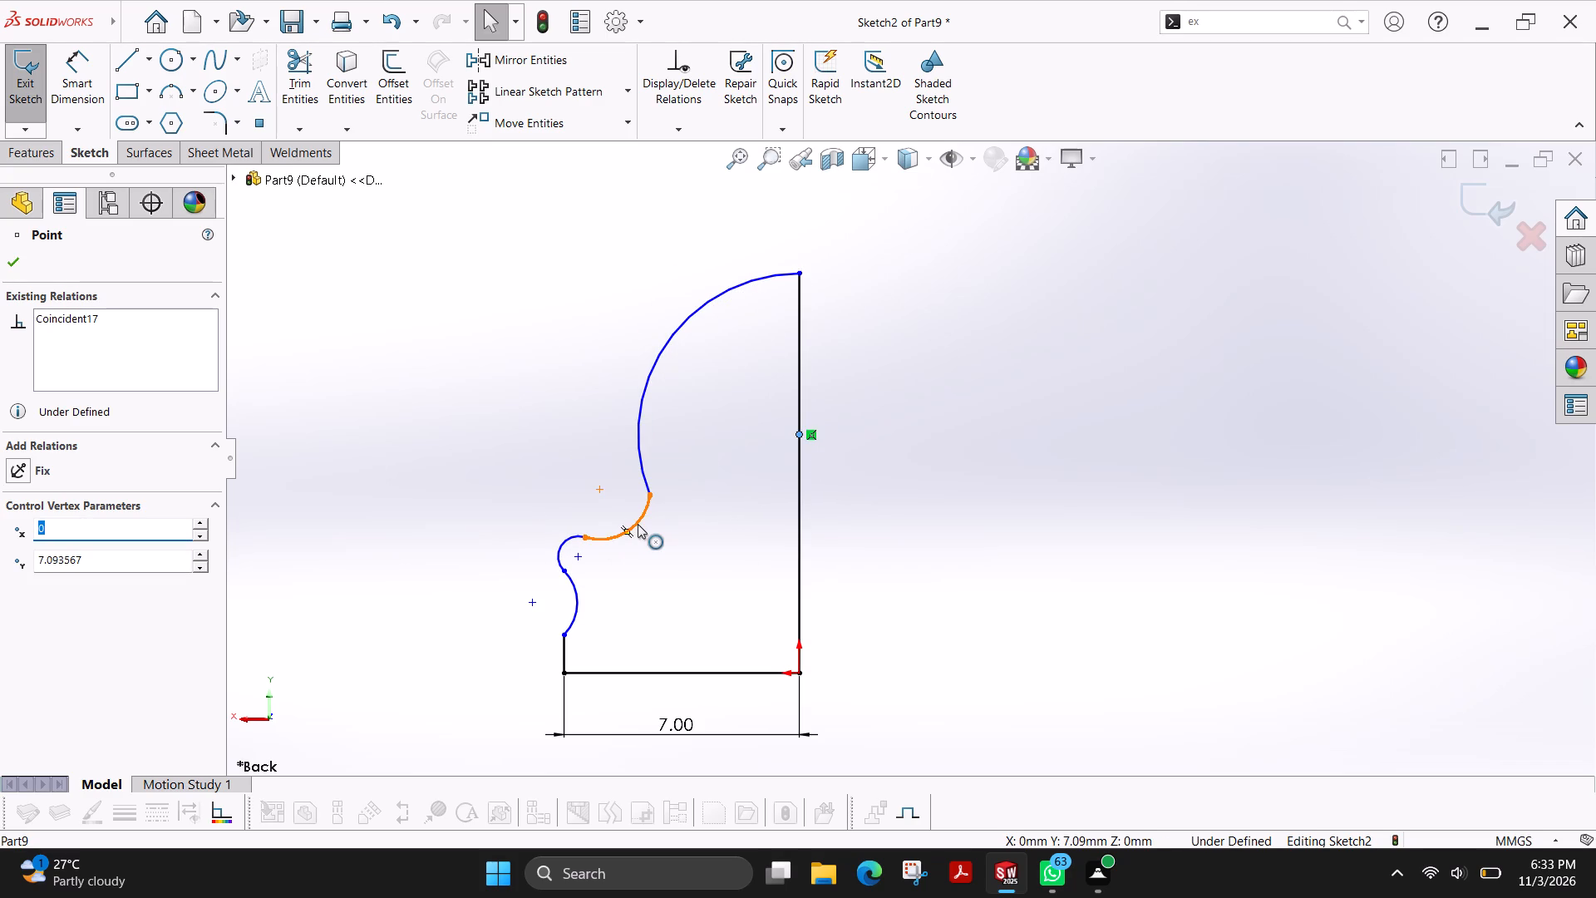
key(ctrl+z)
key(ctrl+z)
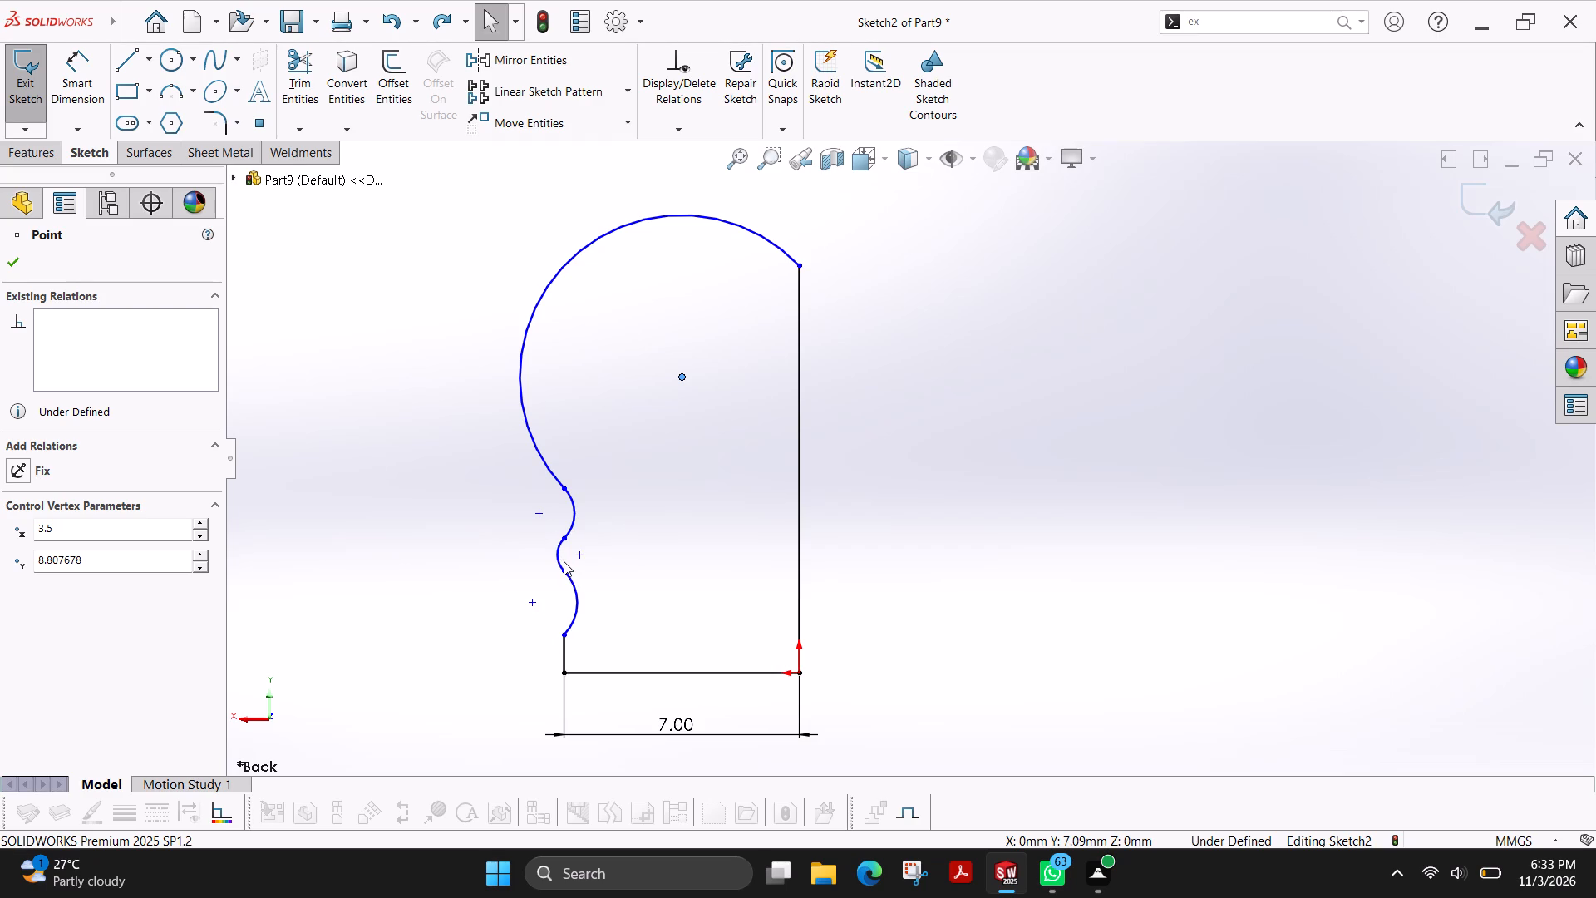
Undo the 7 mm dimension on the base line, keeping the large arc in the sketch.
key(ctrl+z)
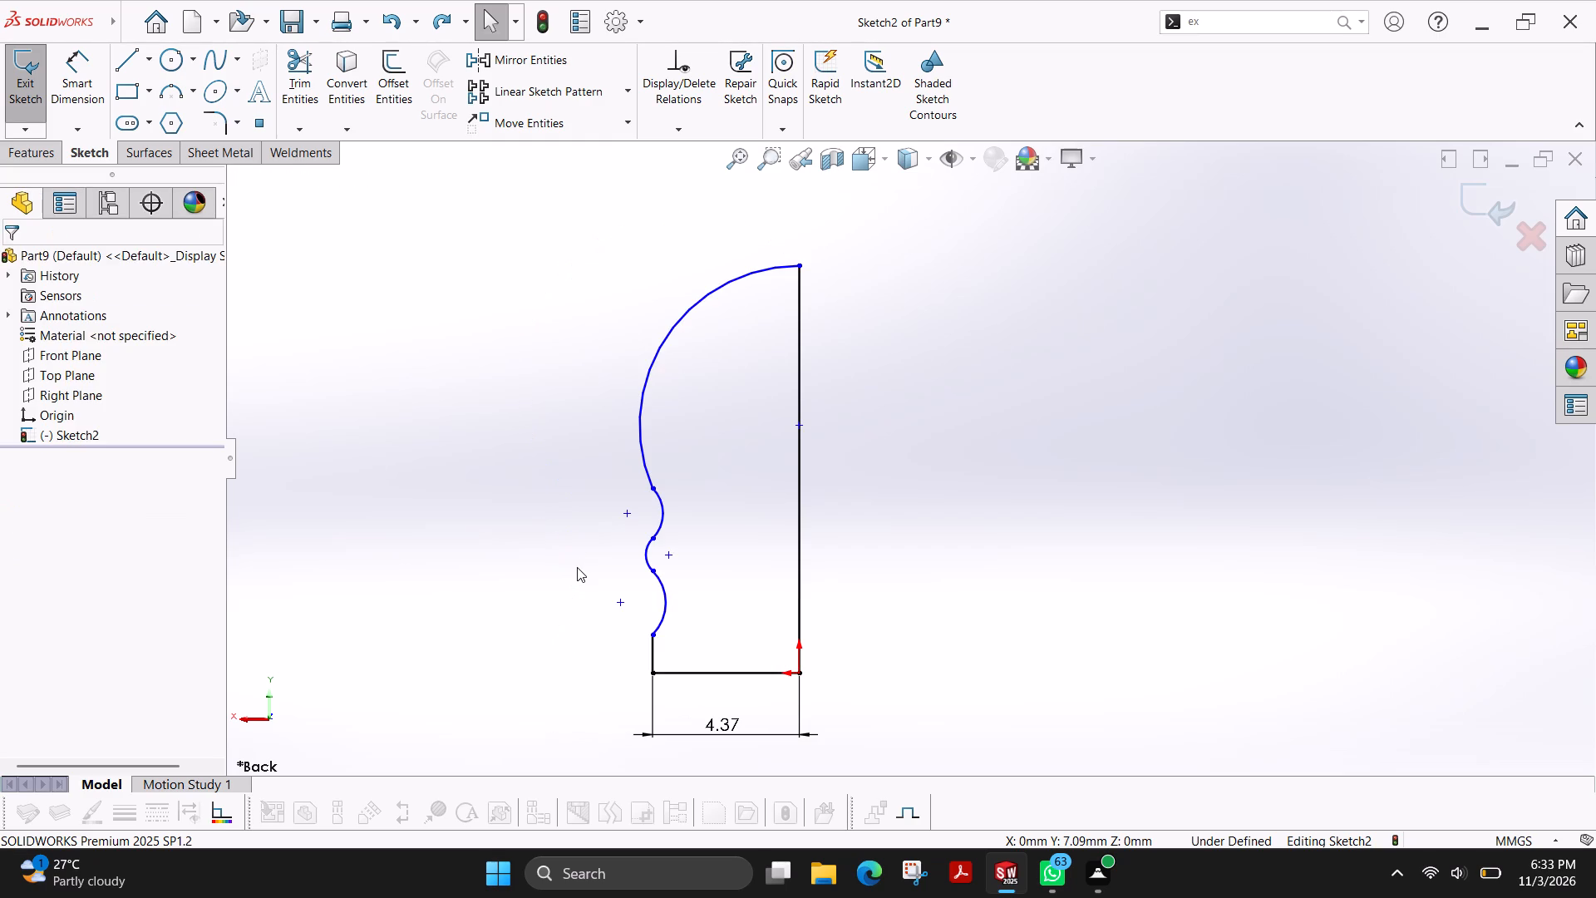
key(ctrl+z)
key(ctrl+z)
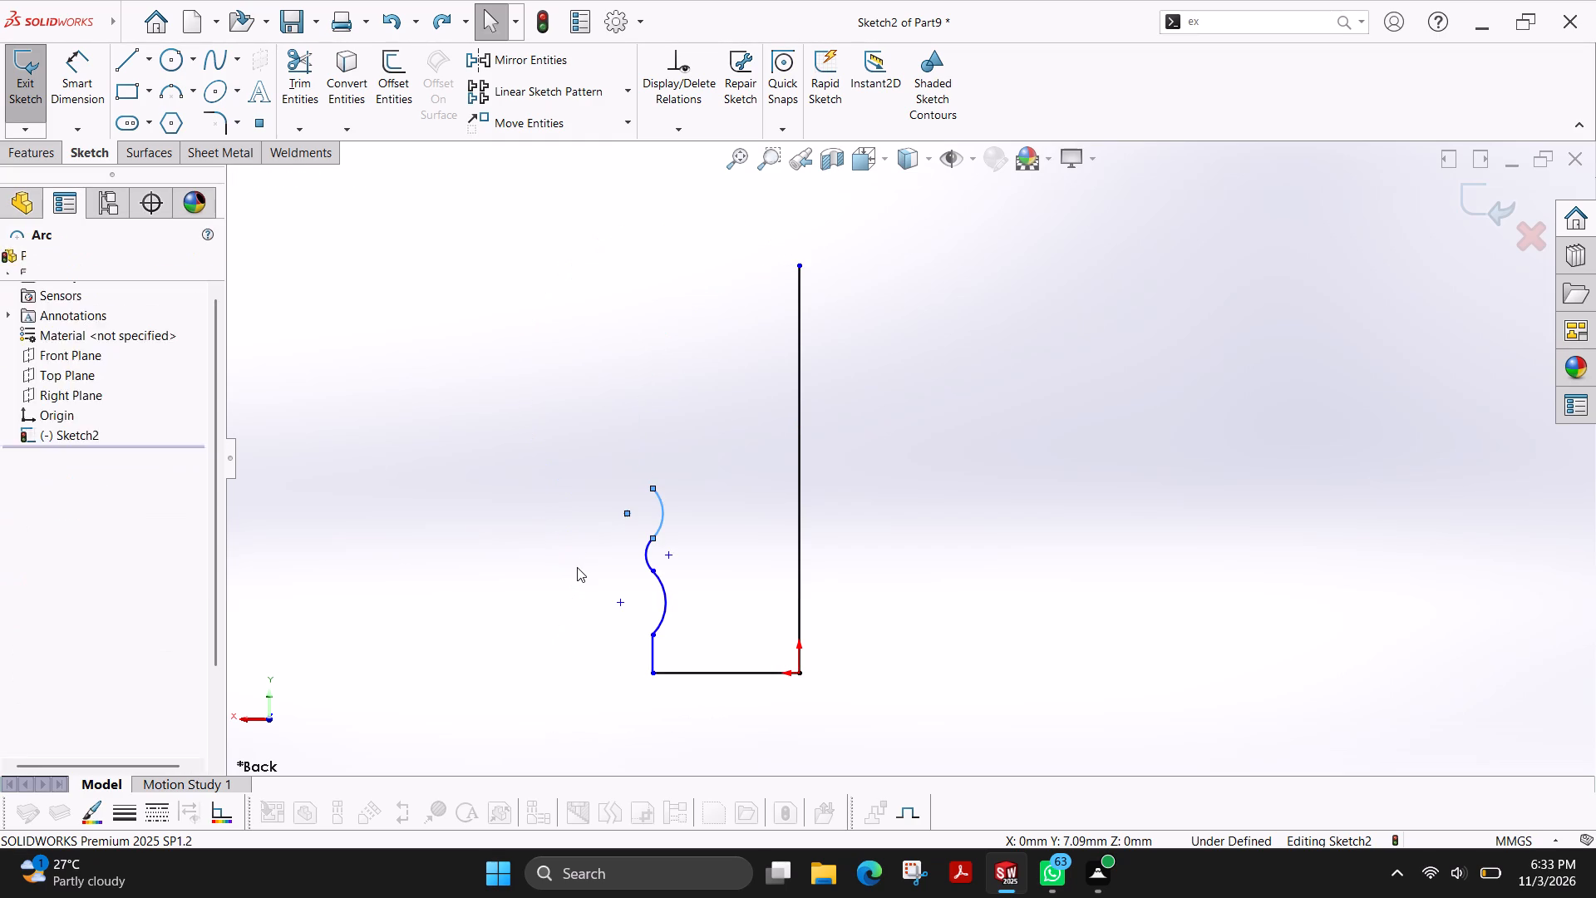
key(ctrl+y)
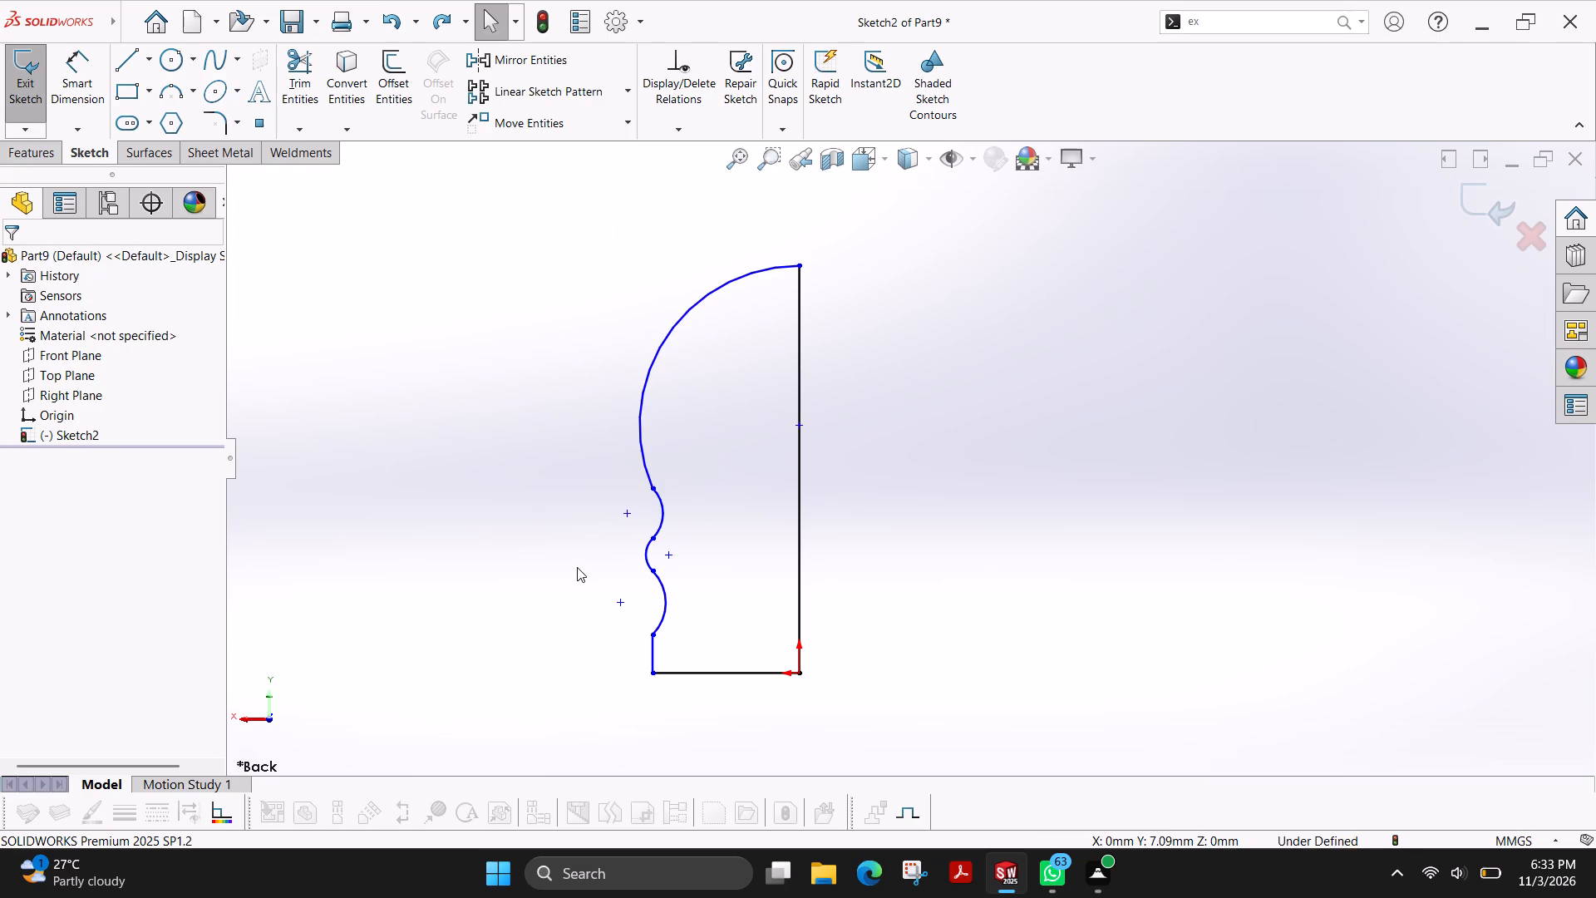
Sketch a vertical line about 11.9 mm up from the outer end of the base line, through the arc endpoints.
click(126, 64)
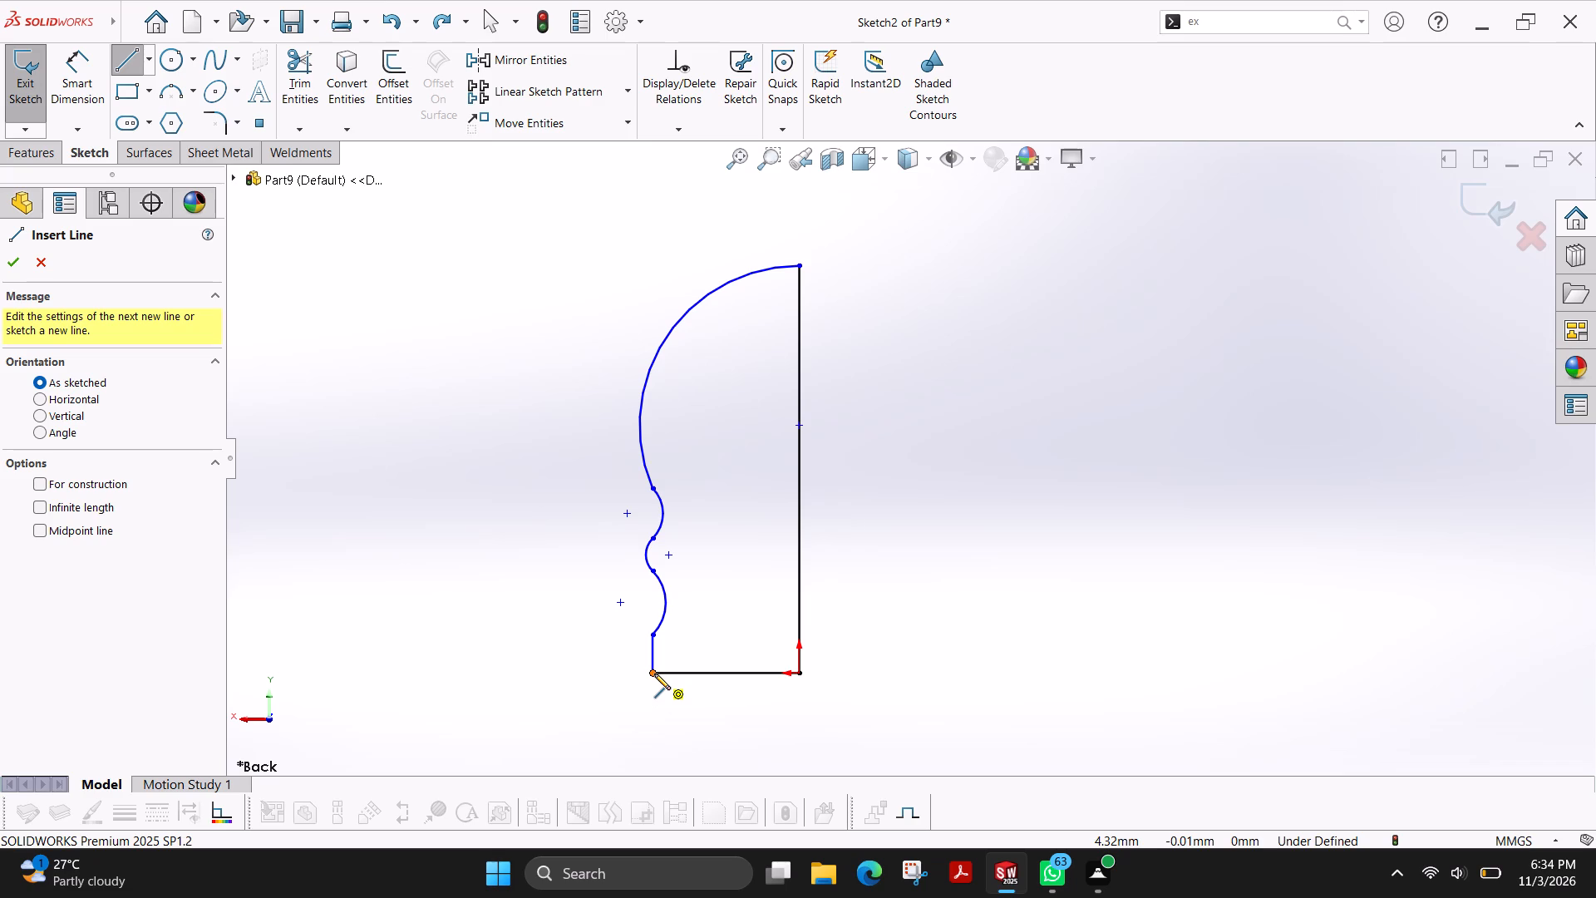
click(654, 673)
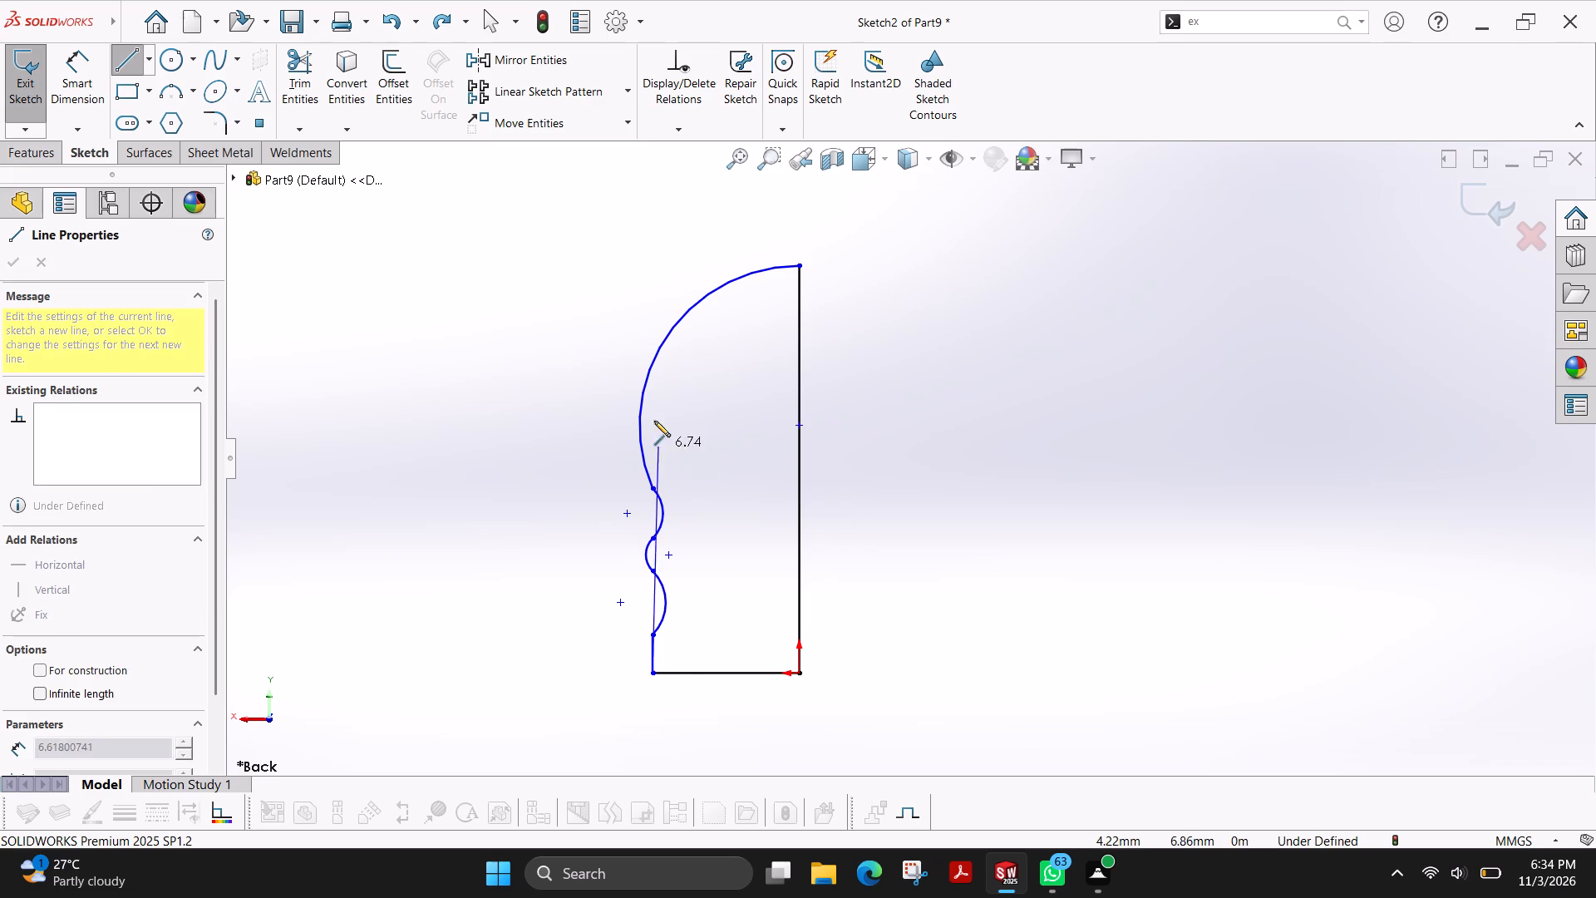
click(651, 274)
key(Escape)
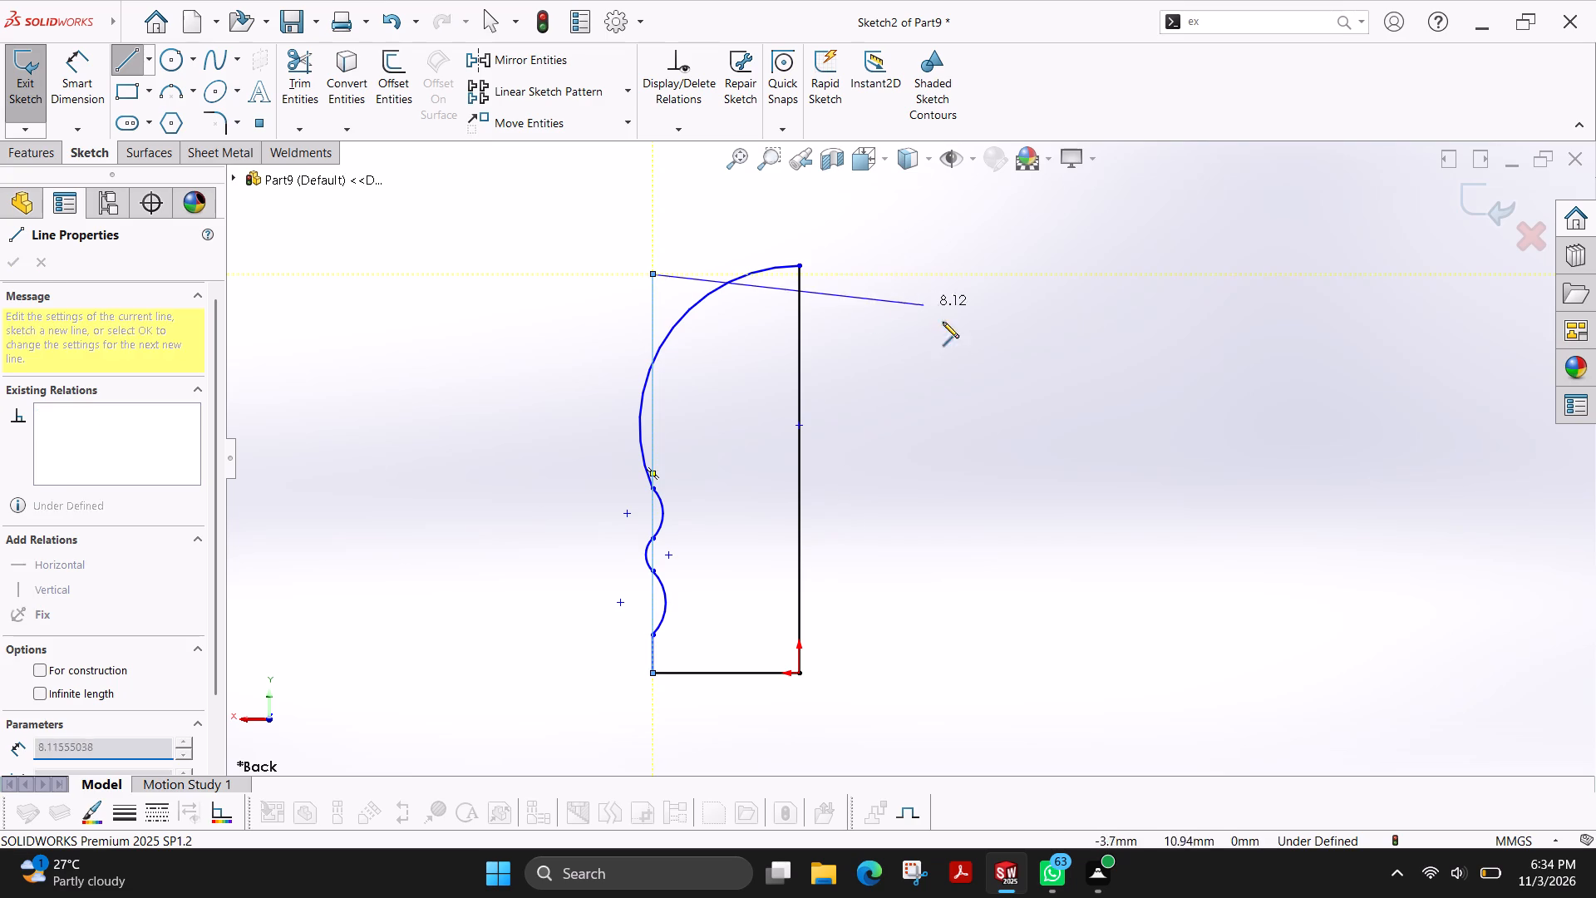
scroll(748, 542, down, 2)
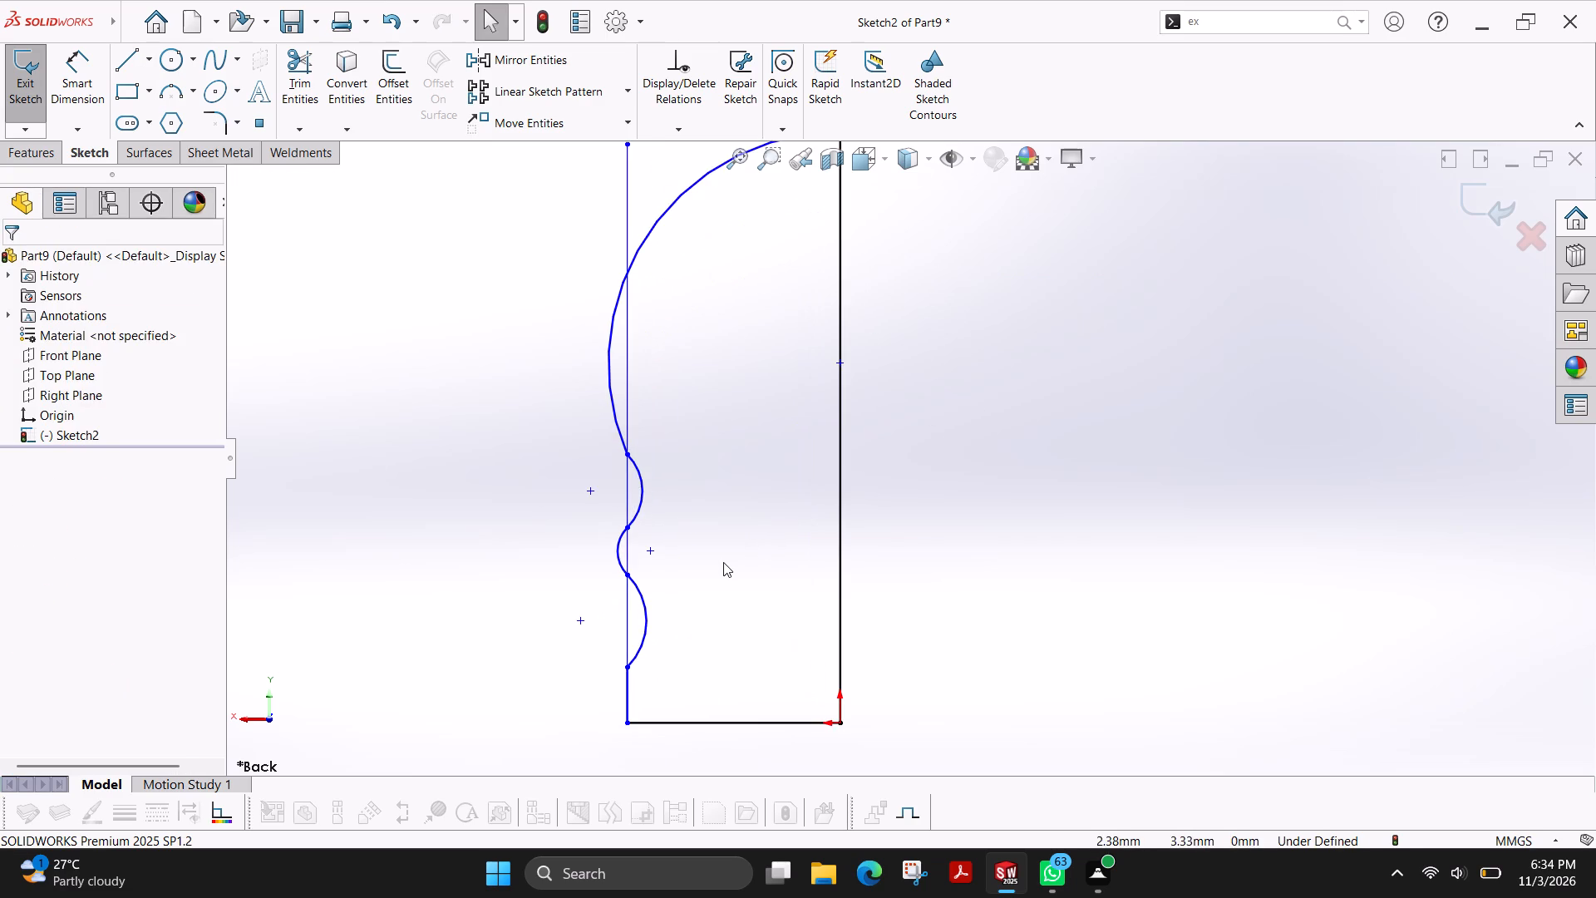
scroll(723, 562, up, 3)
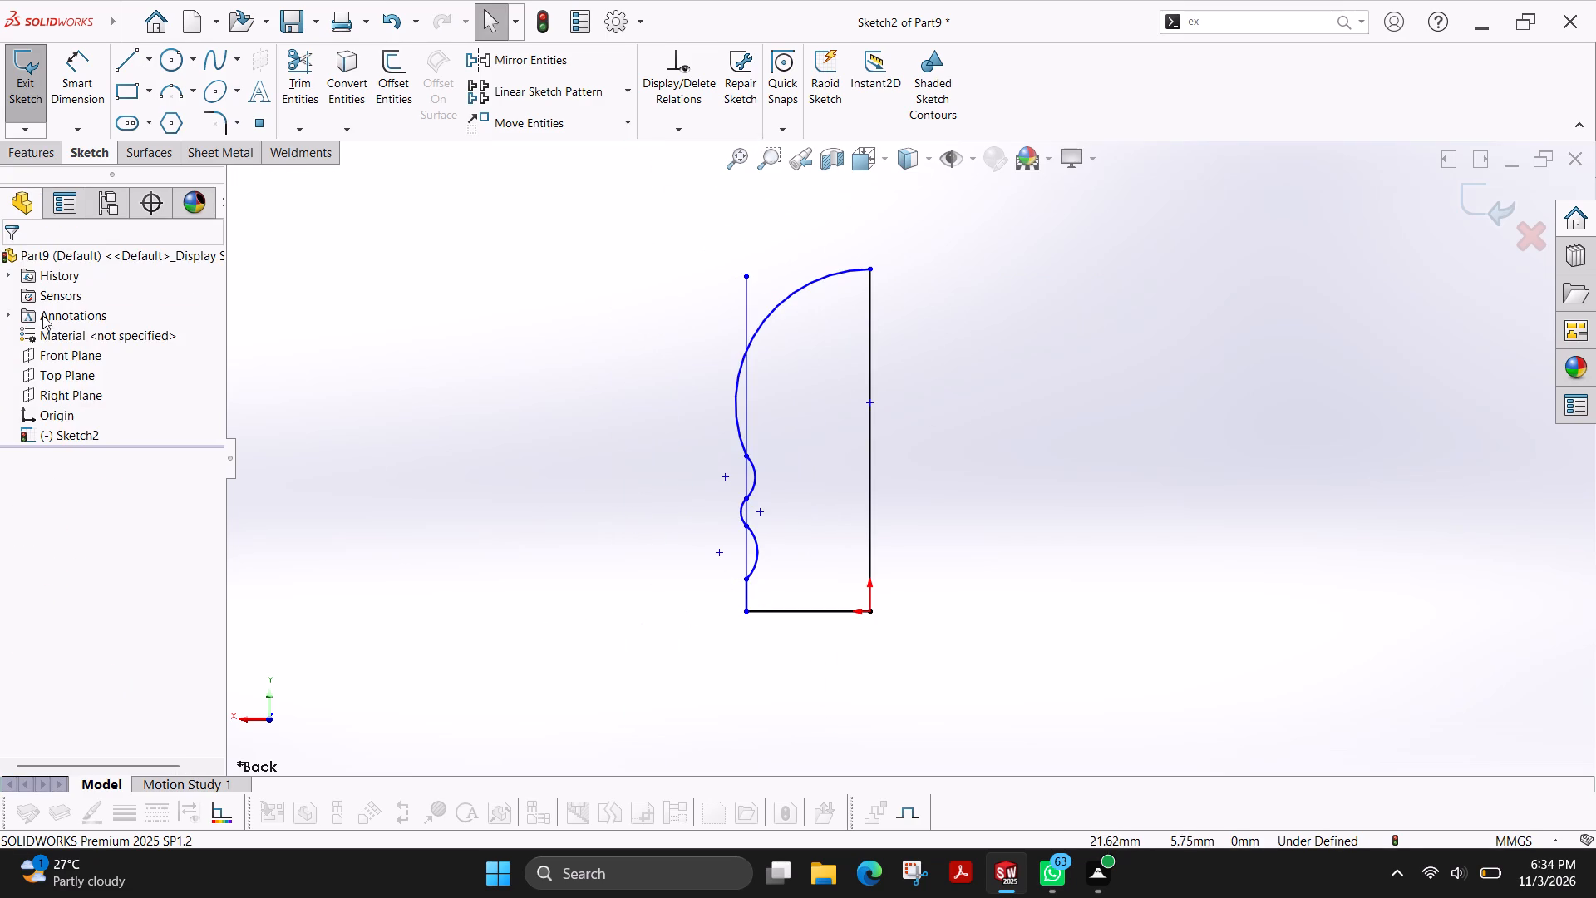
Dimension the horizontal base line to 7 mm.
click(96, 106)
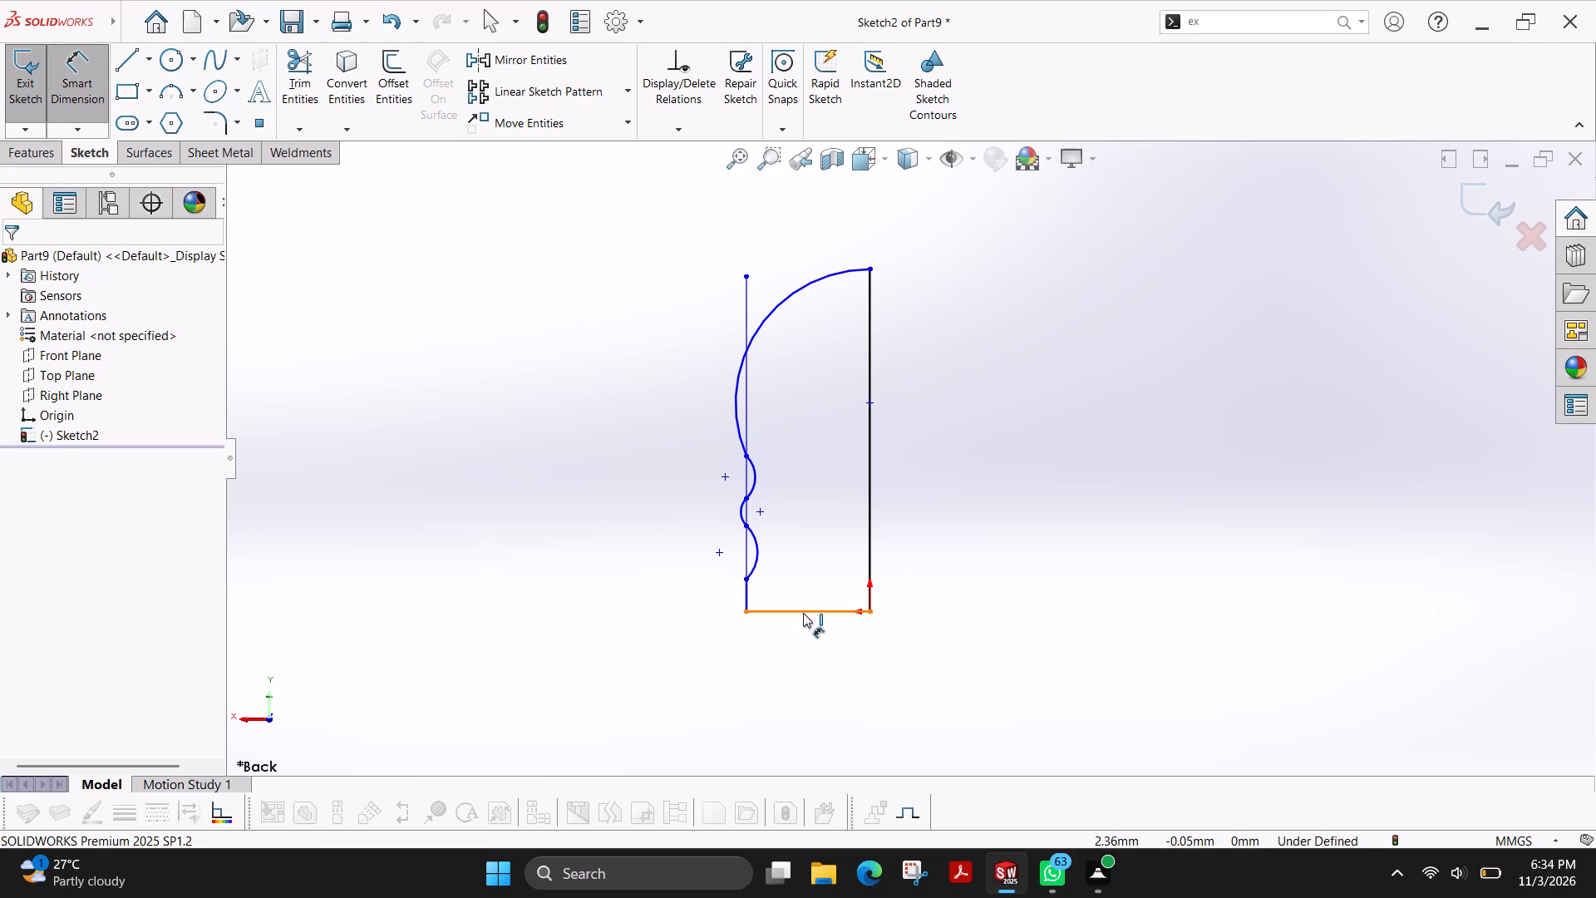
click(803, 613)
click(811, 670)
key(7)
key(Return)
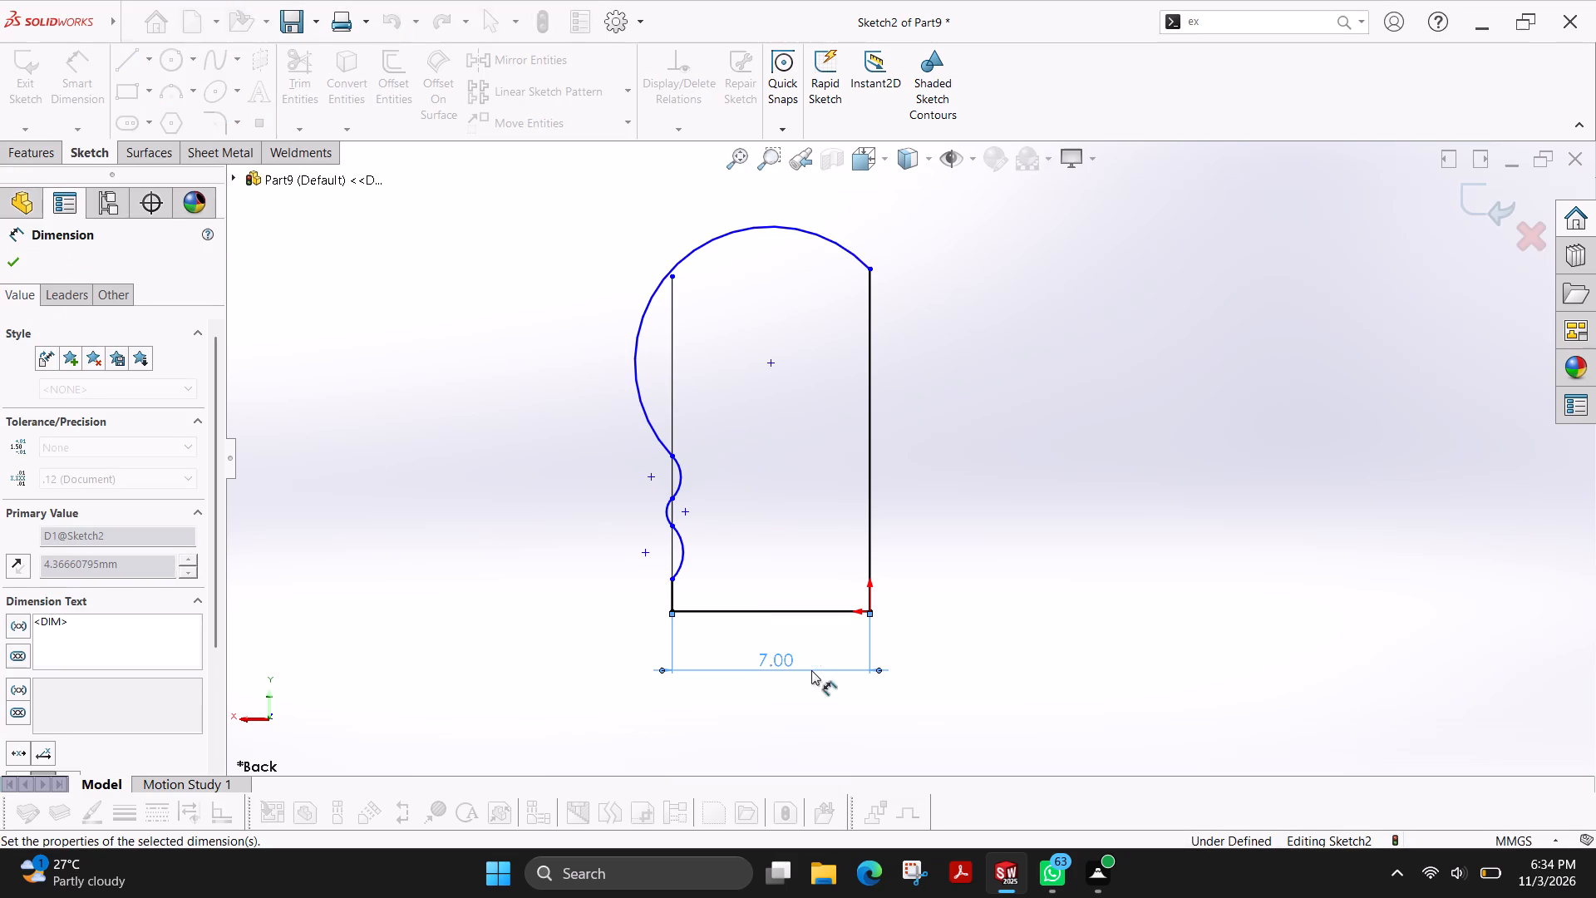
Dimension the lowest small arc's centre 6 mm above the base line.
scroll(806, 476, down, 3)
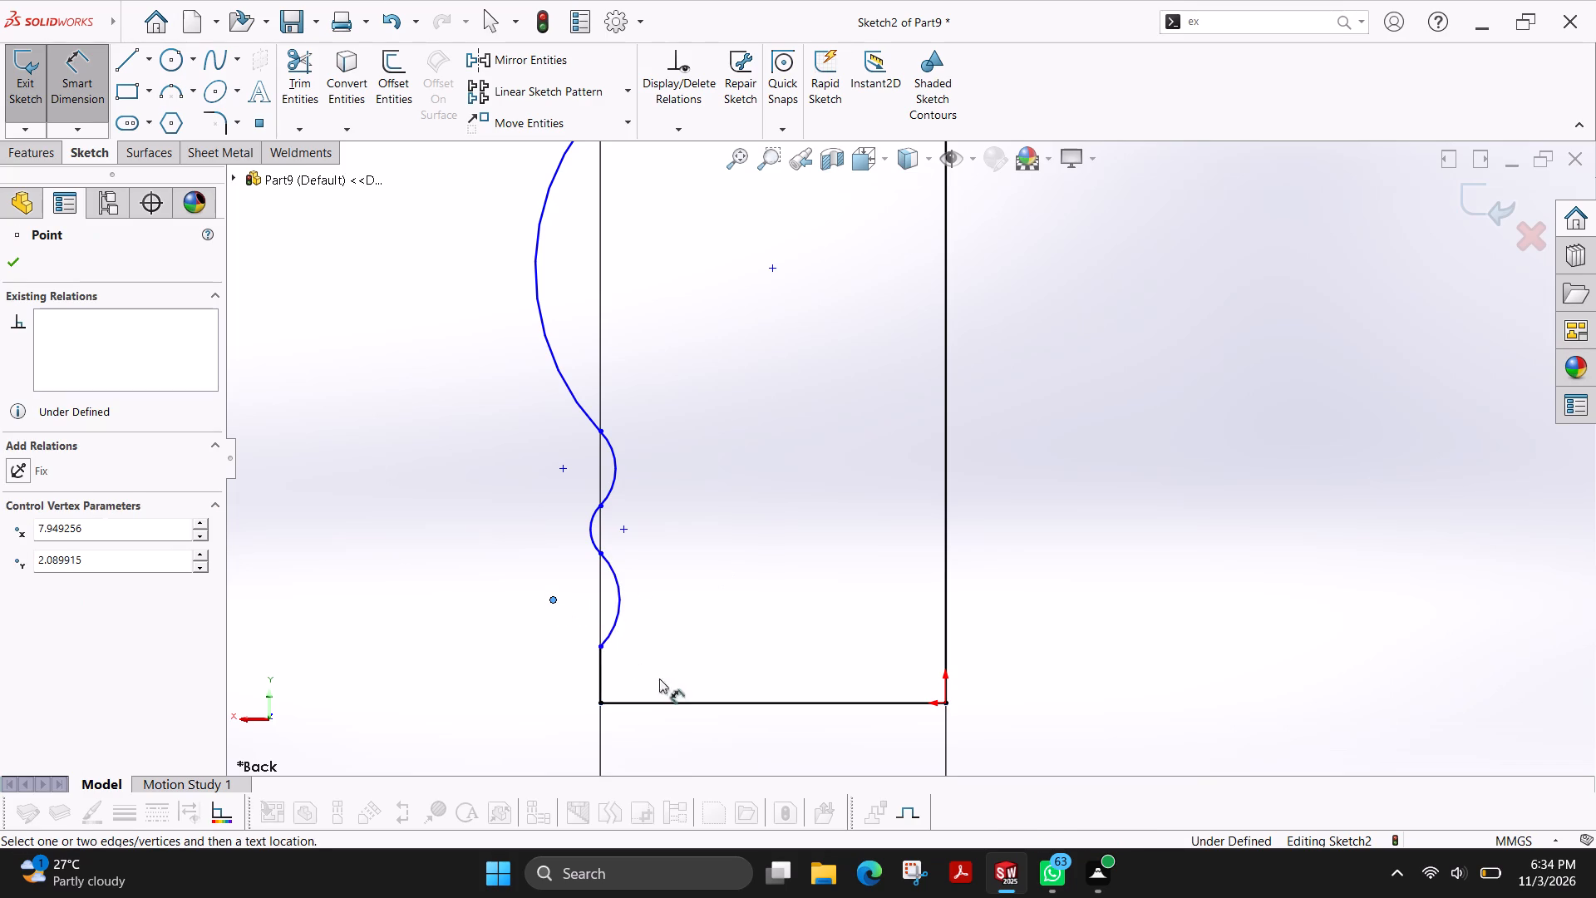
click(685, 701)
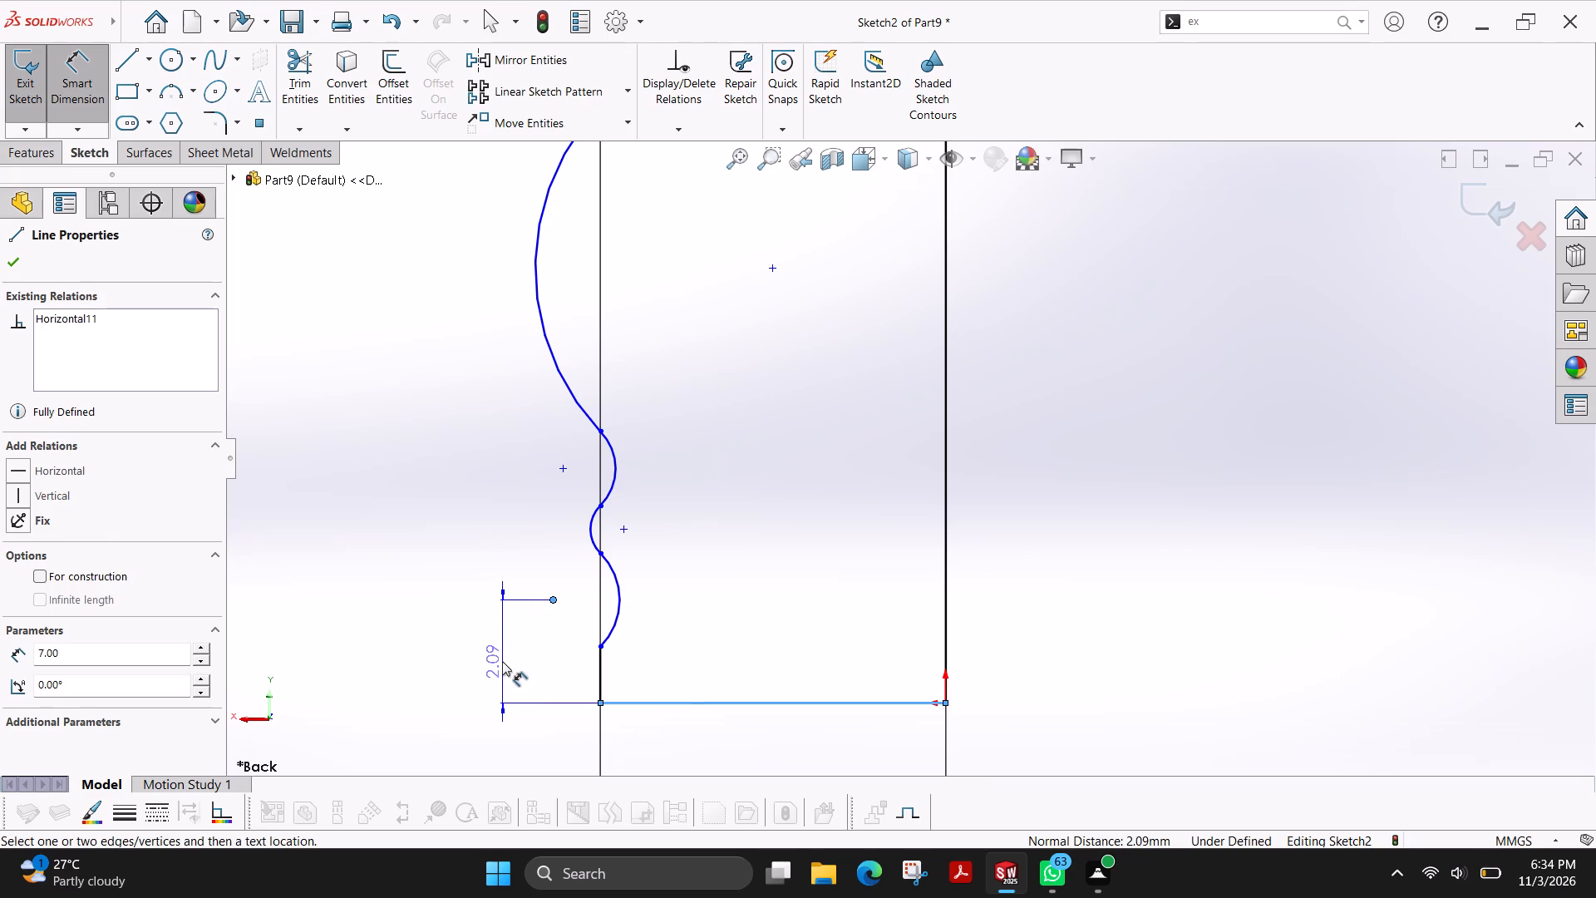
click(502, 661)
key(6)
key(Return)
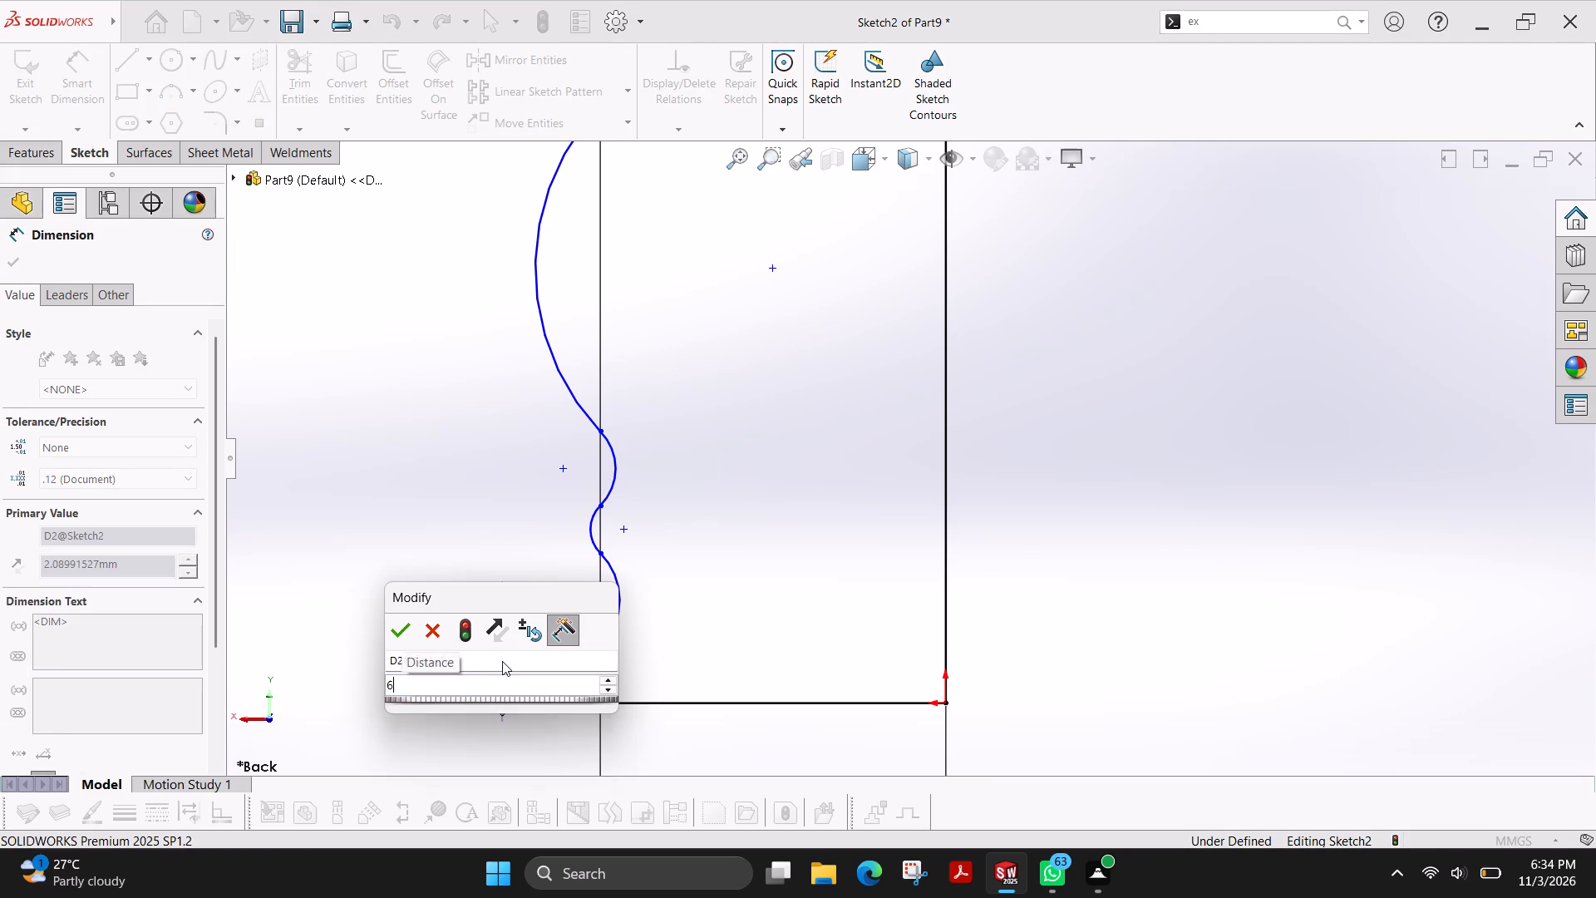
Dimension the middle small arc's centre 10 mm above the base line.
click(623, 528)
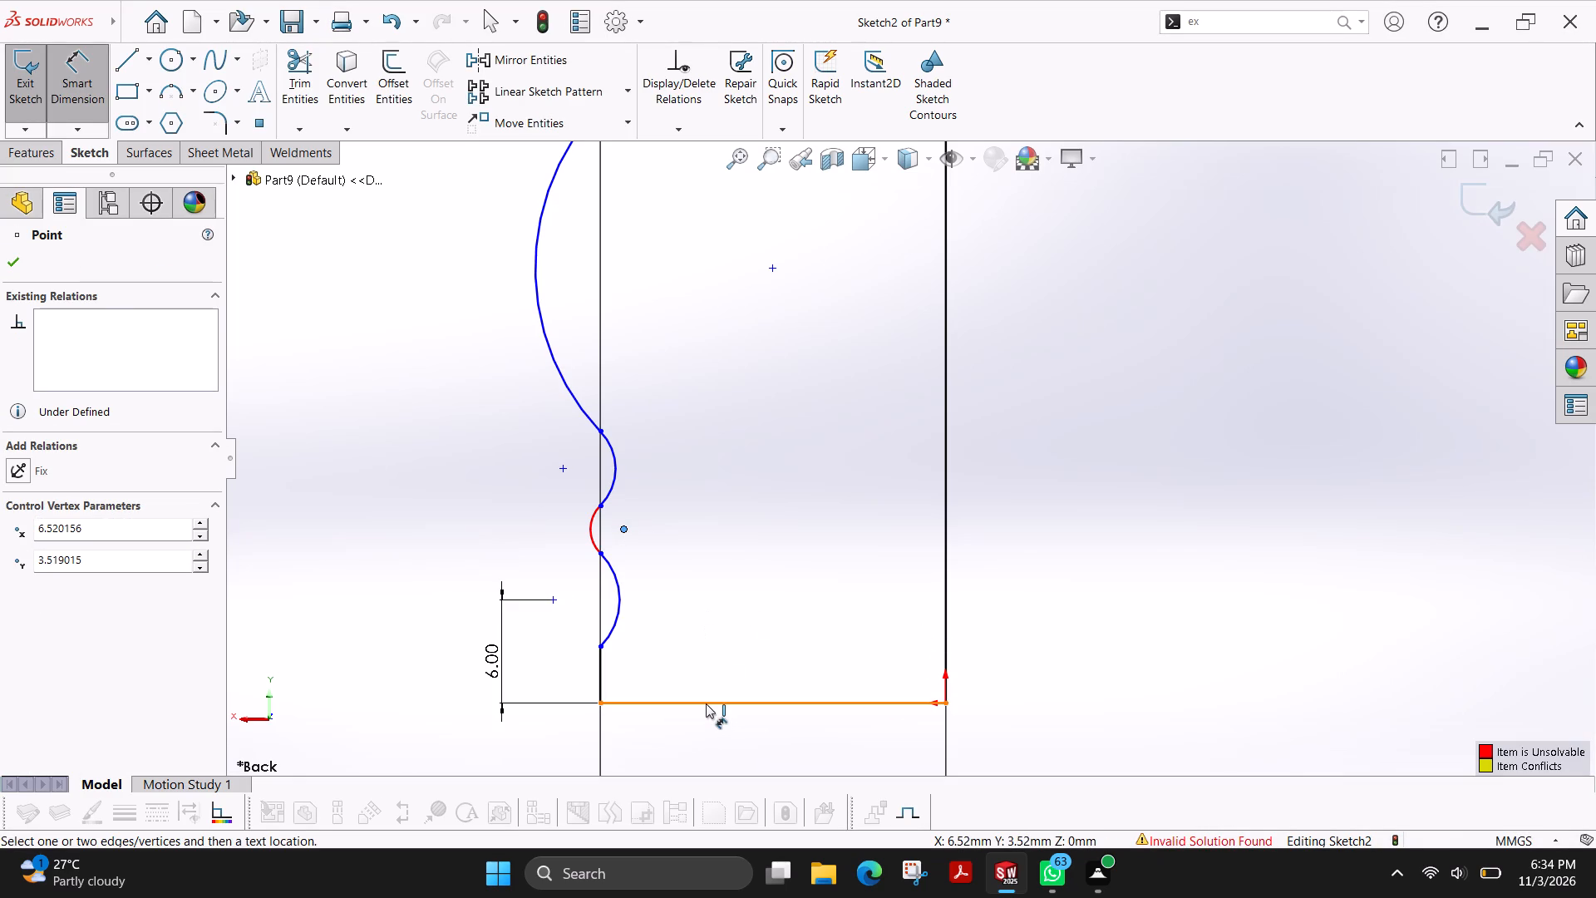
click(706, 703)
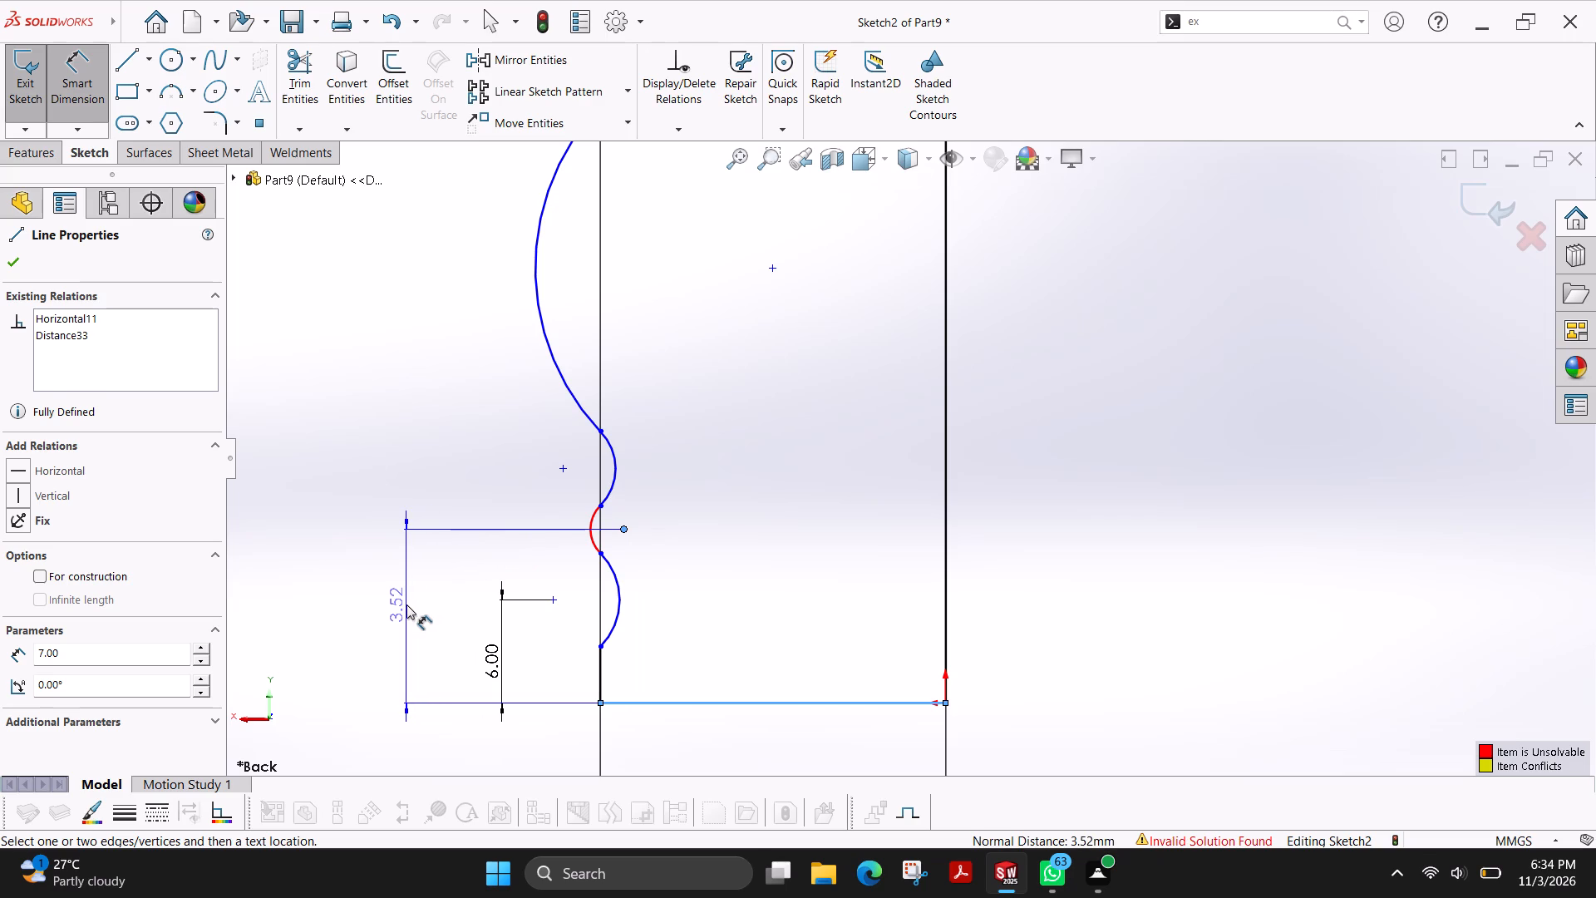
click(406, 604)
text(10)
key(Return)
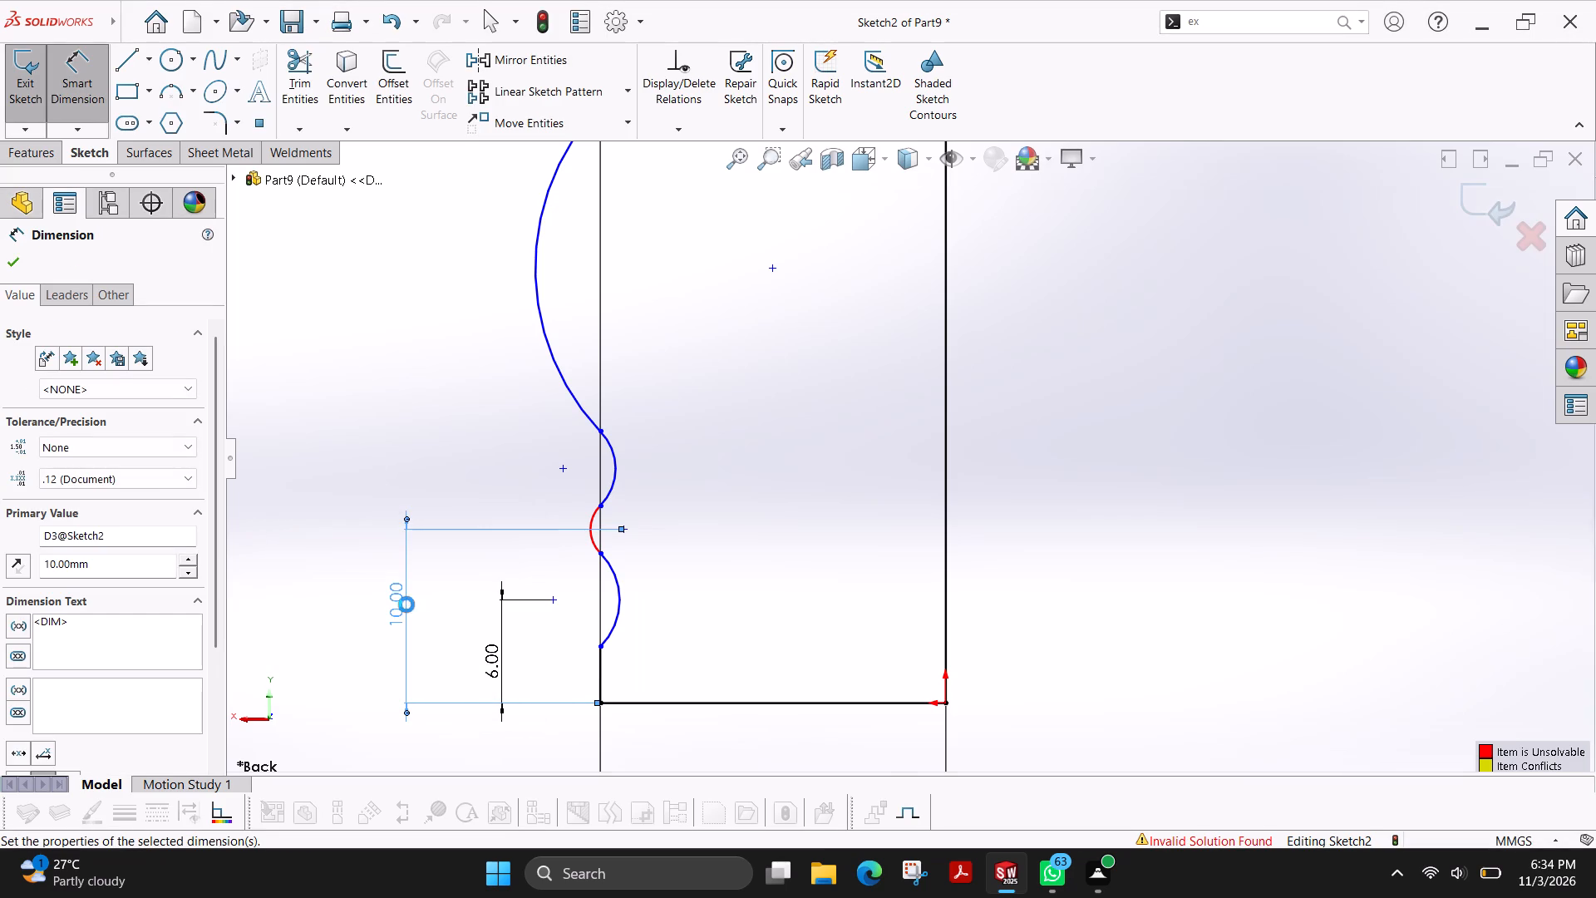
Undo the 10, 6 and 7 mm dimensions, the added outer vertical line and the large arc.
scroll(769, 481, up, 2)
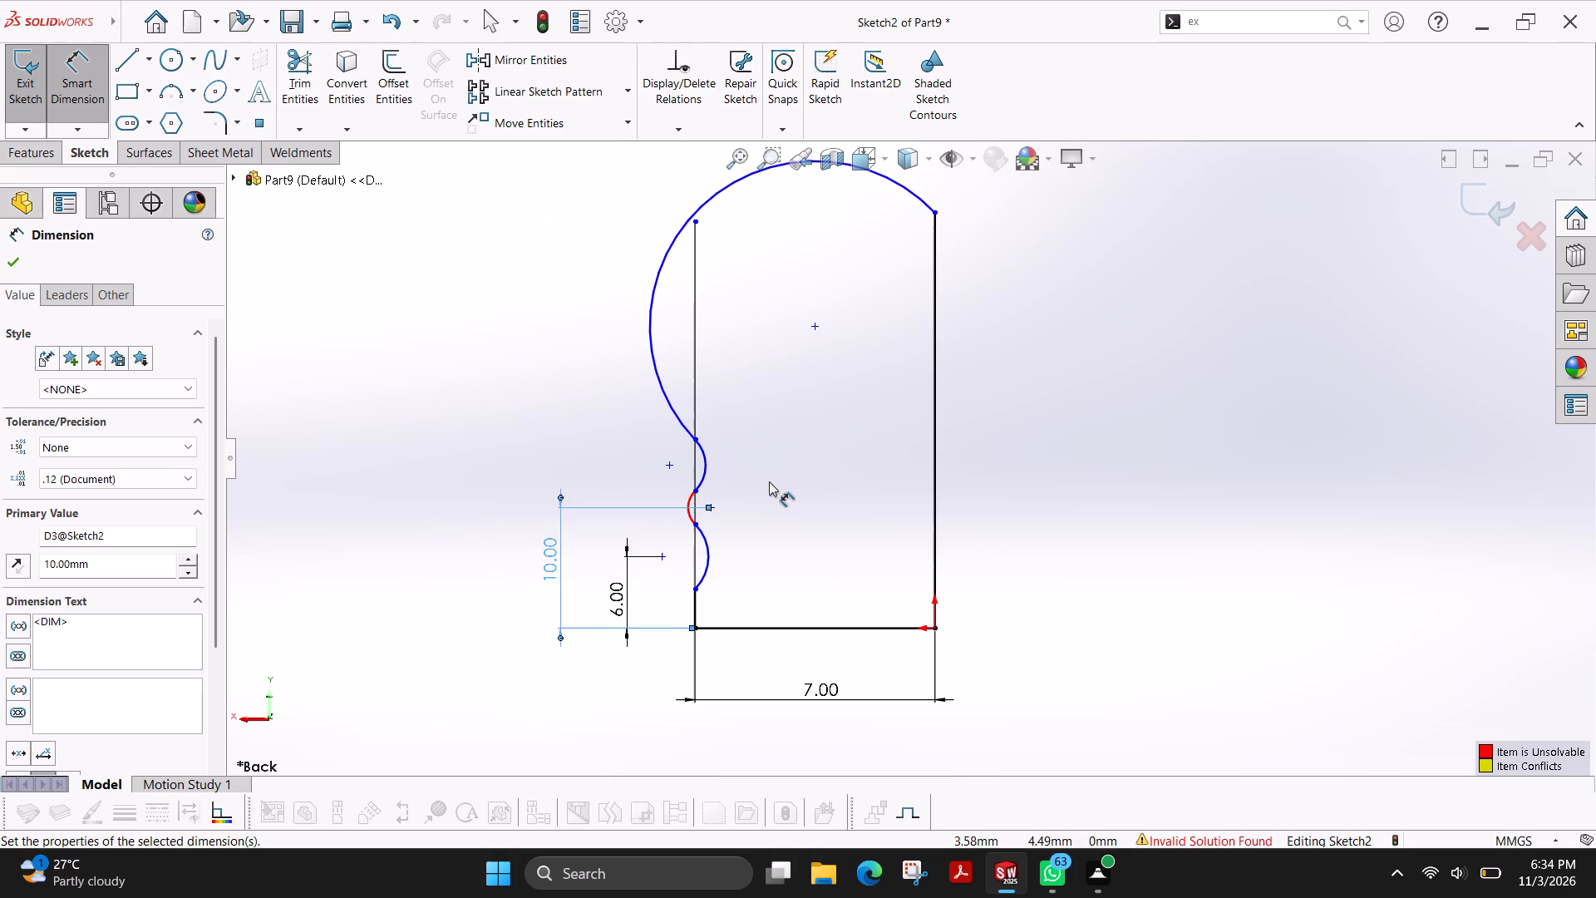
scroll(769, 481, up, 2)
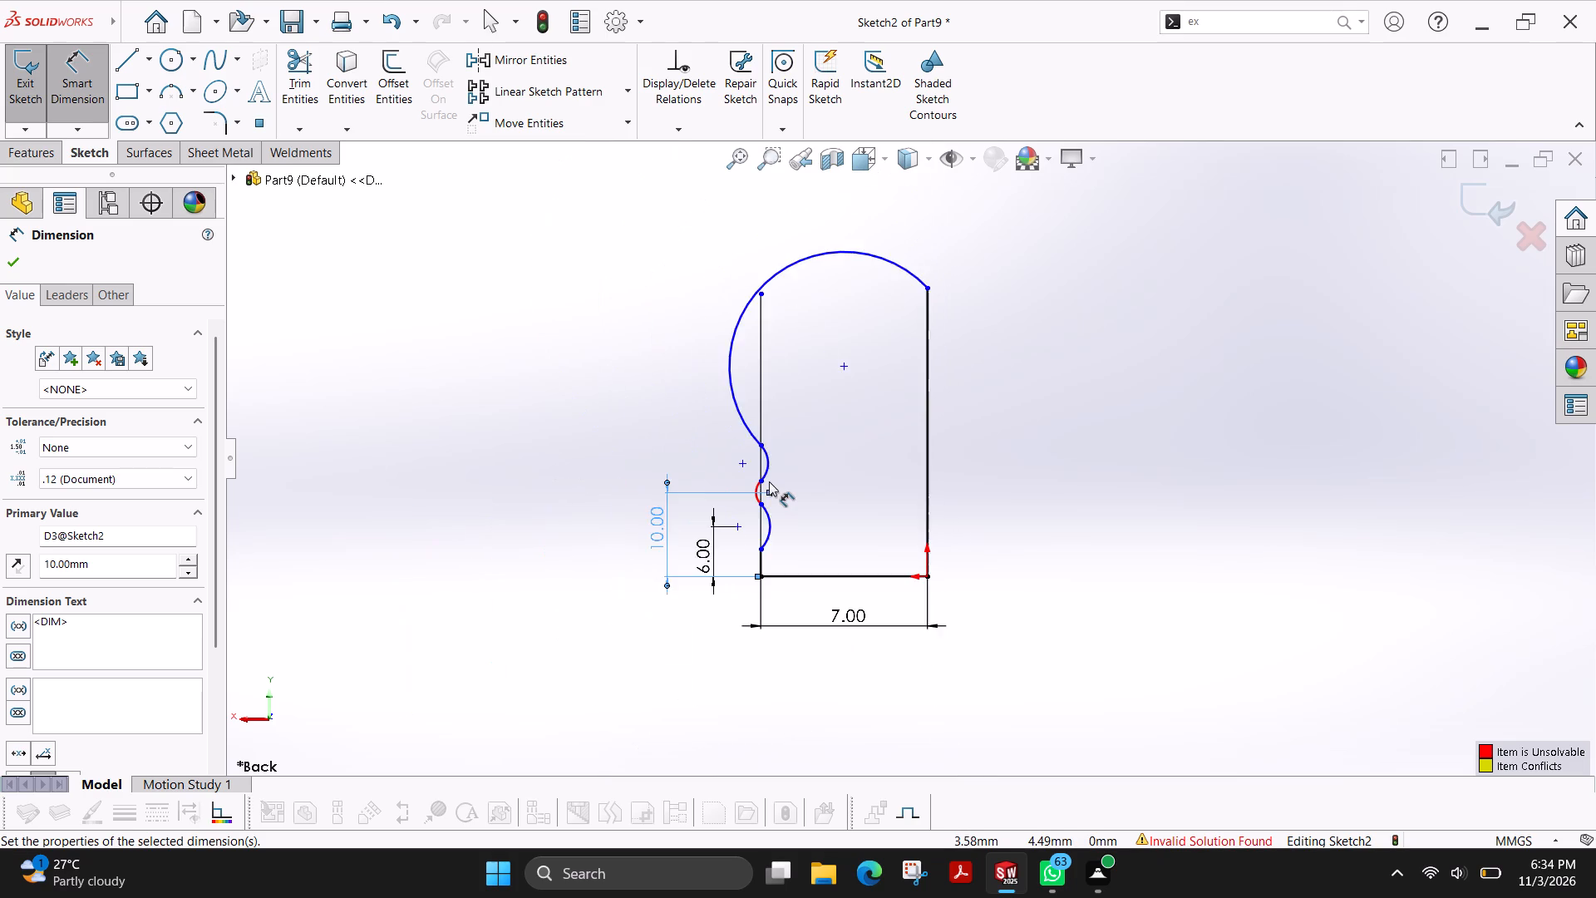
scroll(769, 481, down, 3)
key(Escape)
scroll(981, 462, up, 1)
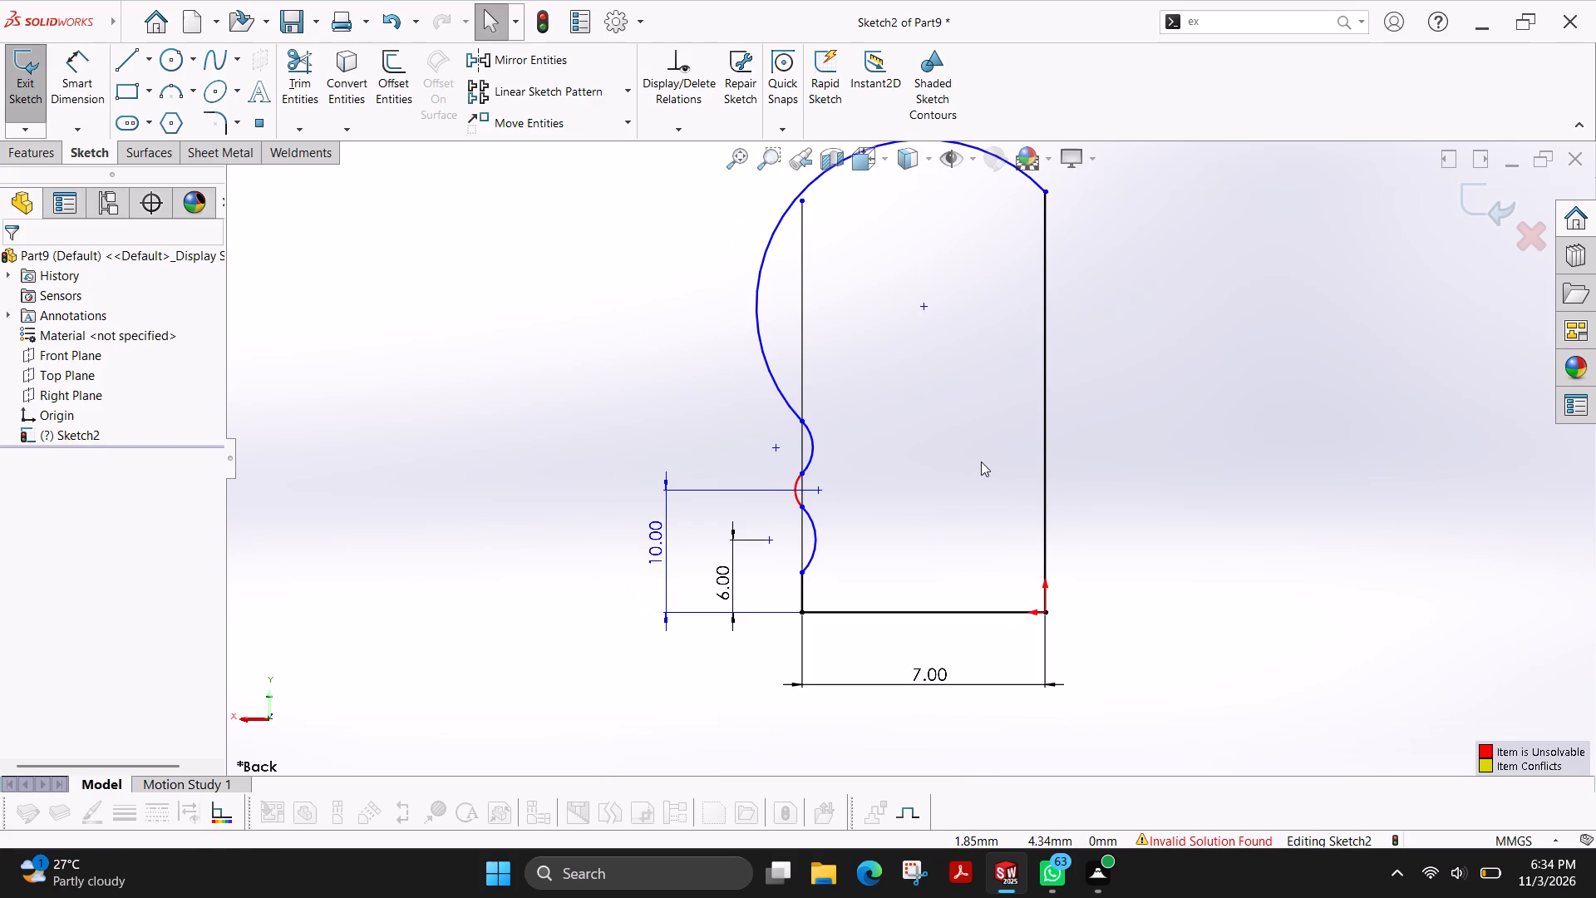
key(ctrl+z)
key(ctrl+z)
key(ctrl+z)
key(ctrl+z)
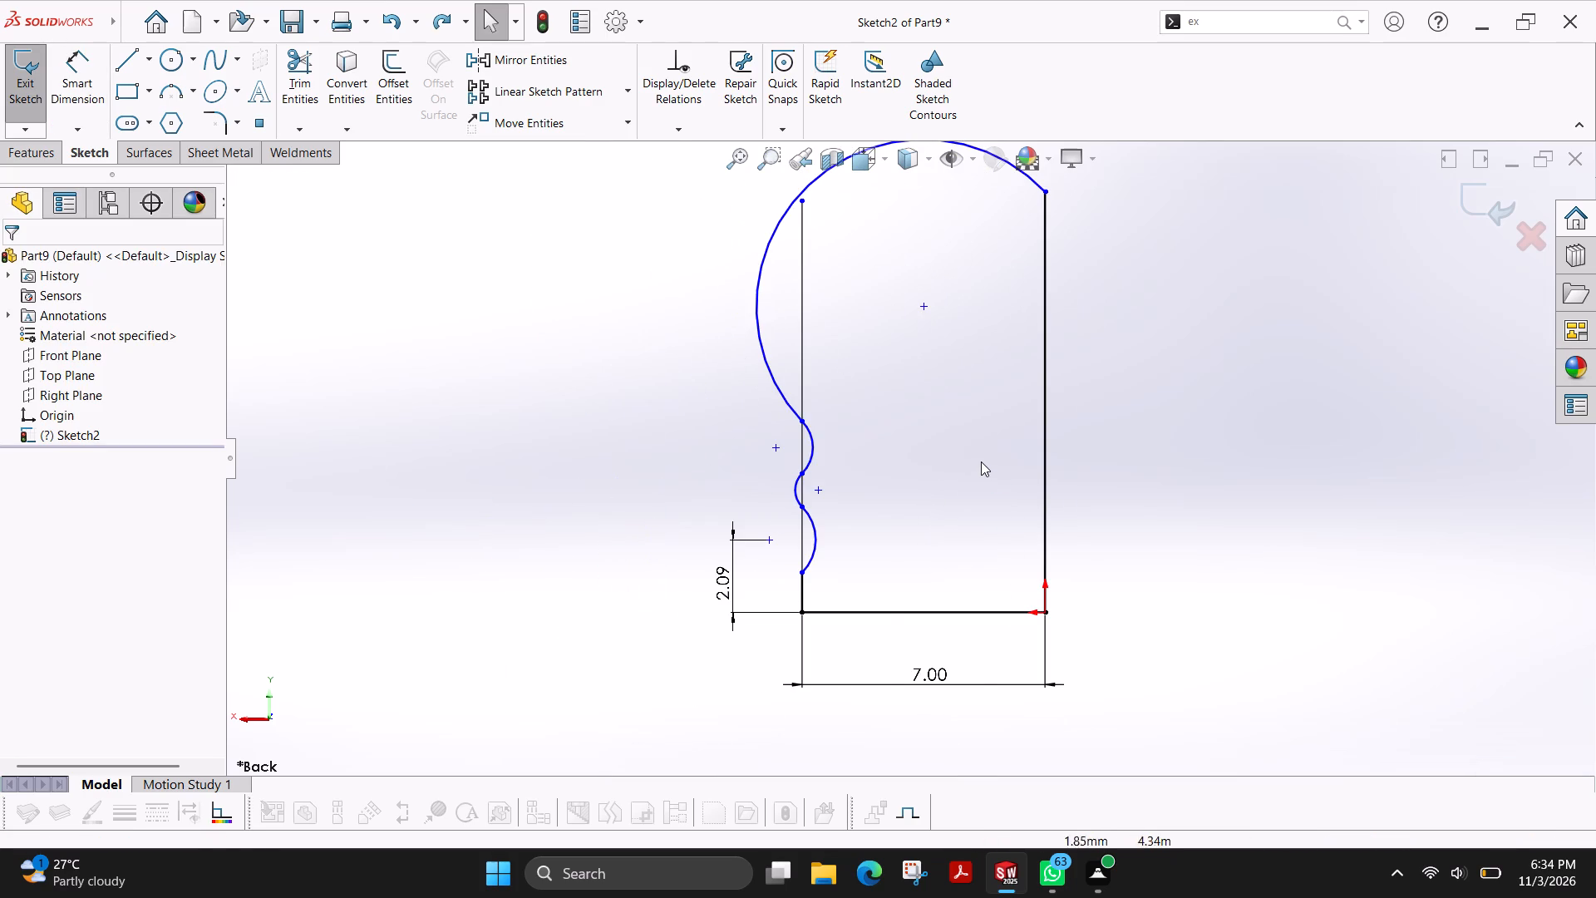
key(ctrl+z)
key(ctrl+z)
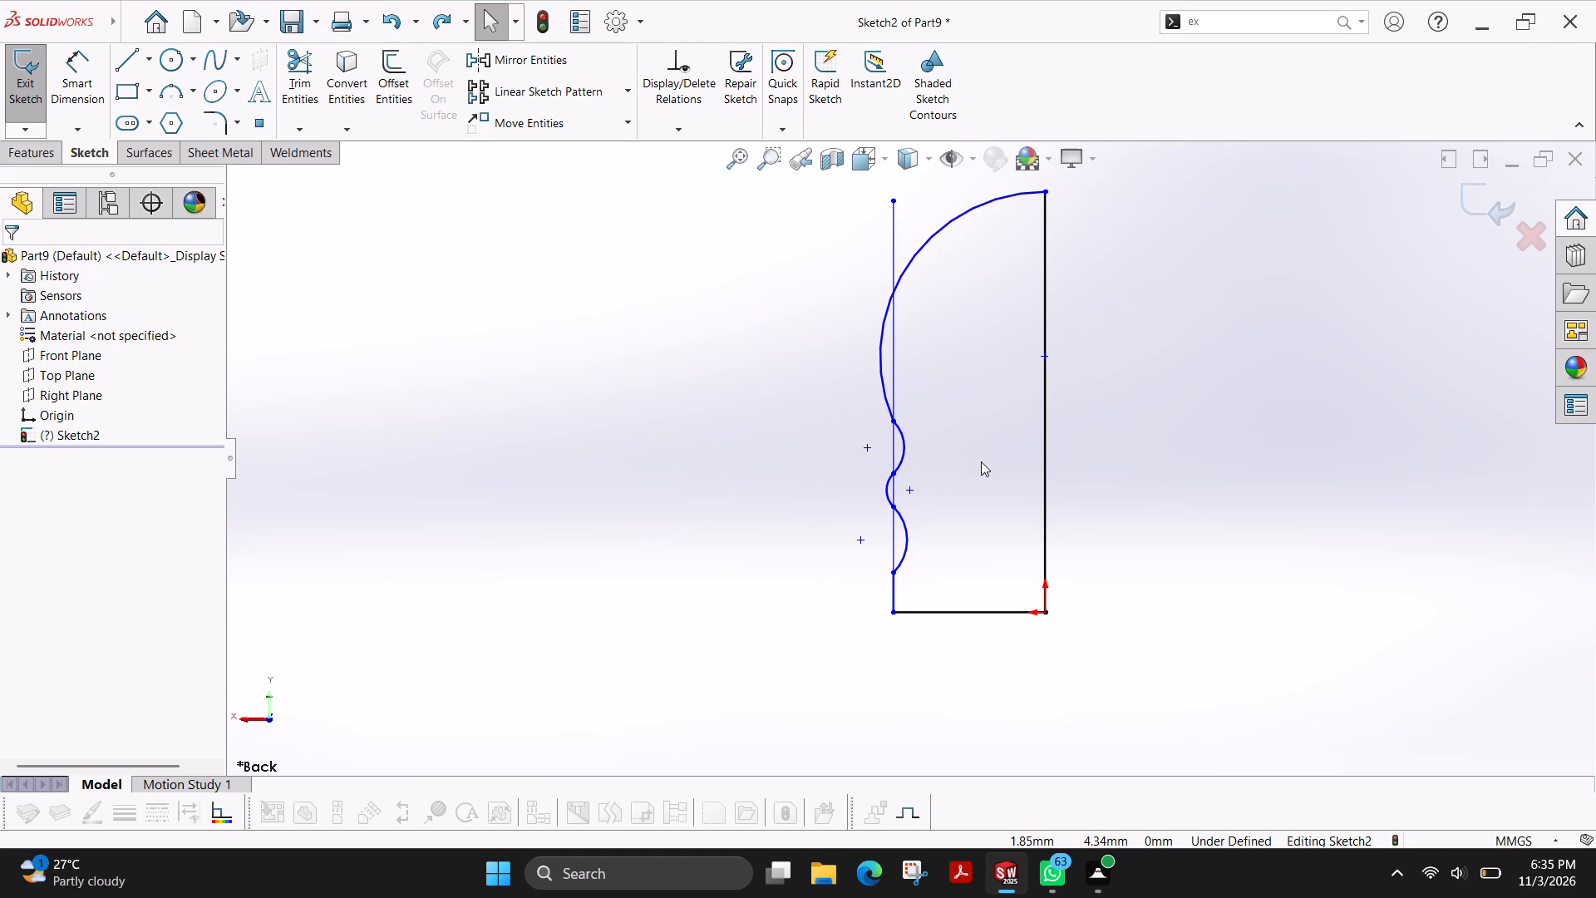
key(ctrl+z)
key(ctrl+z)
scroll(945, 466, down, 1)
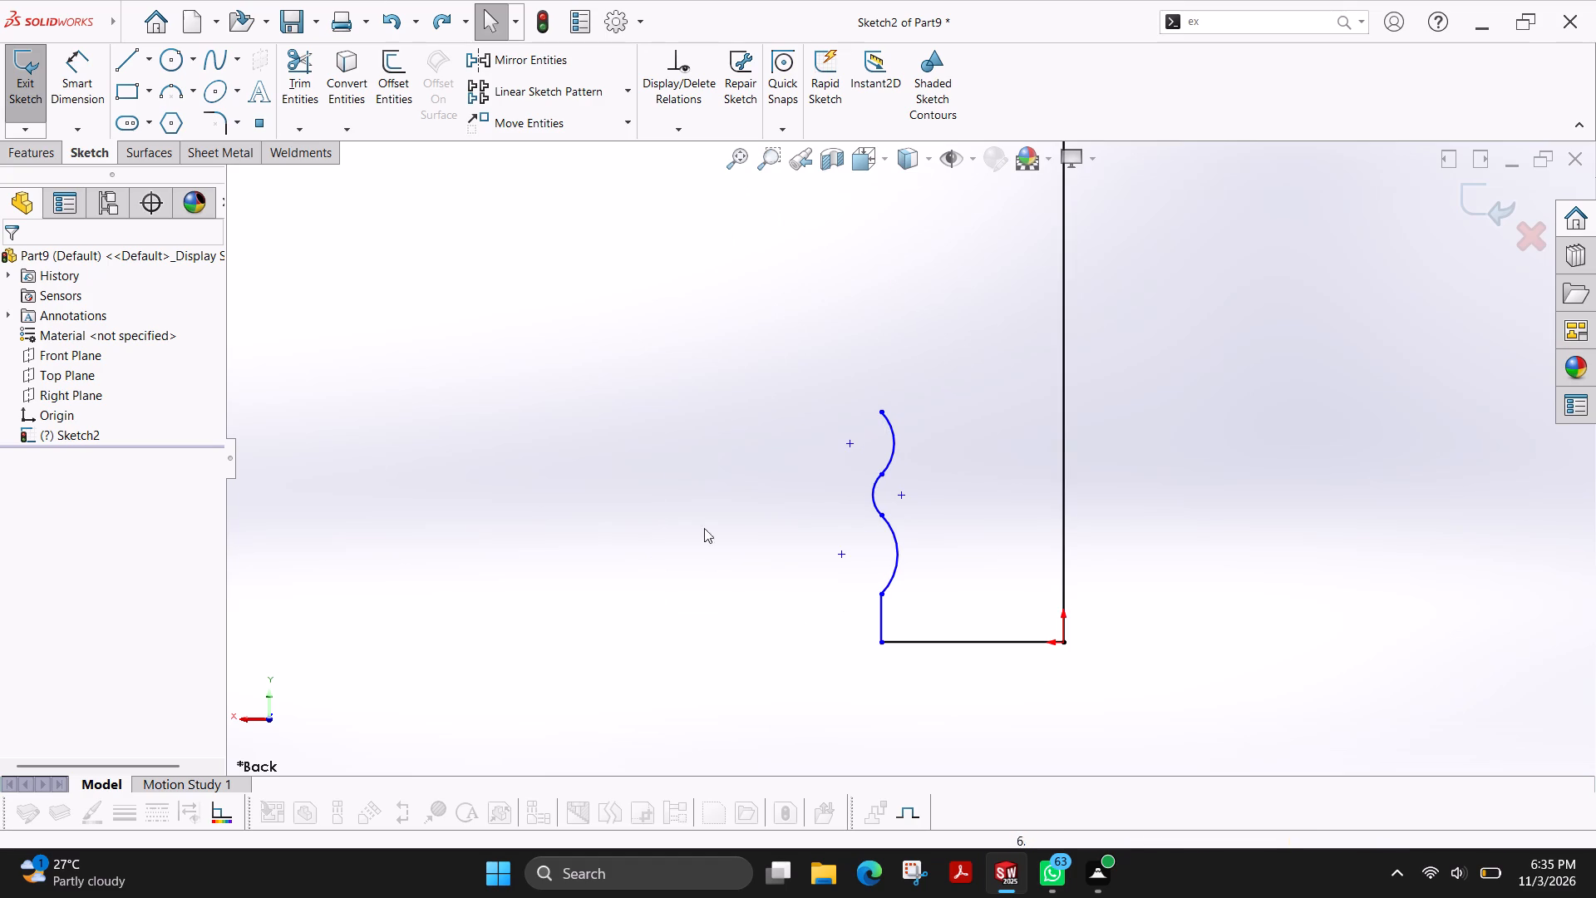
Sketch a vertical line about 9 mm up from the outer end of the base line, past the three small arcs.
click(131, 62)
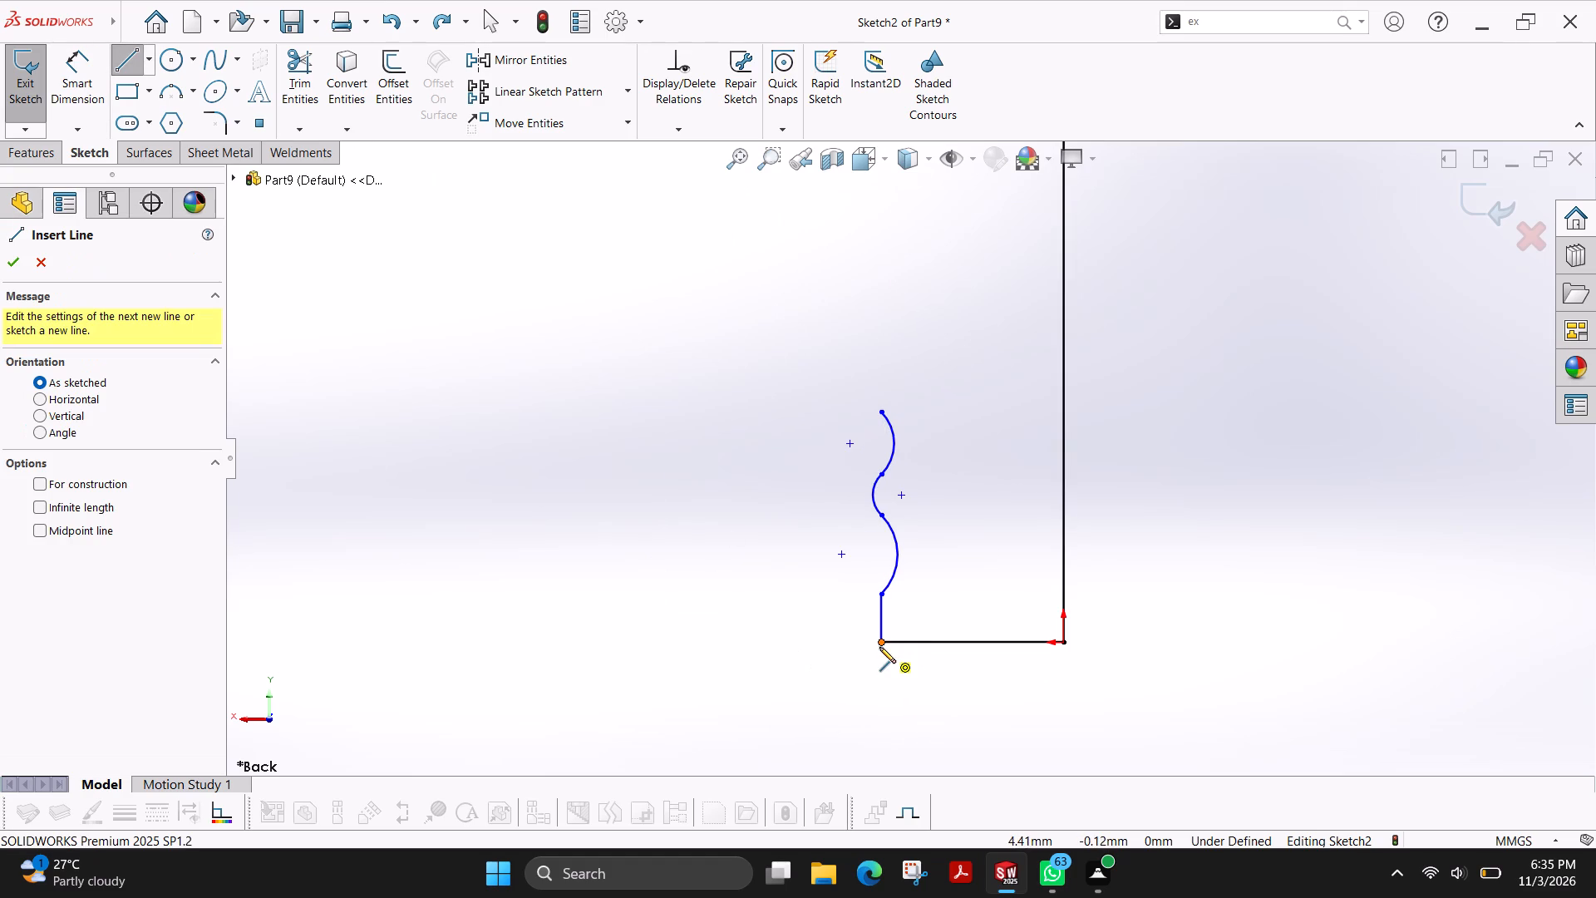
click(880, 645)
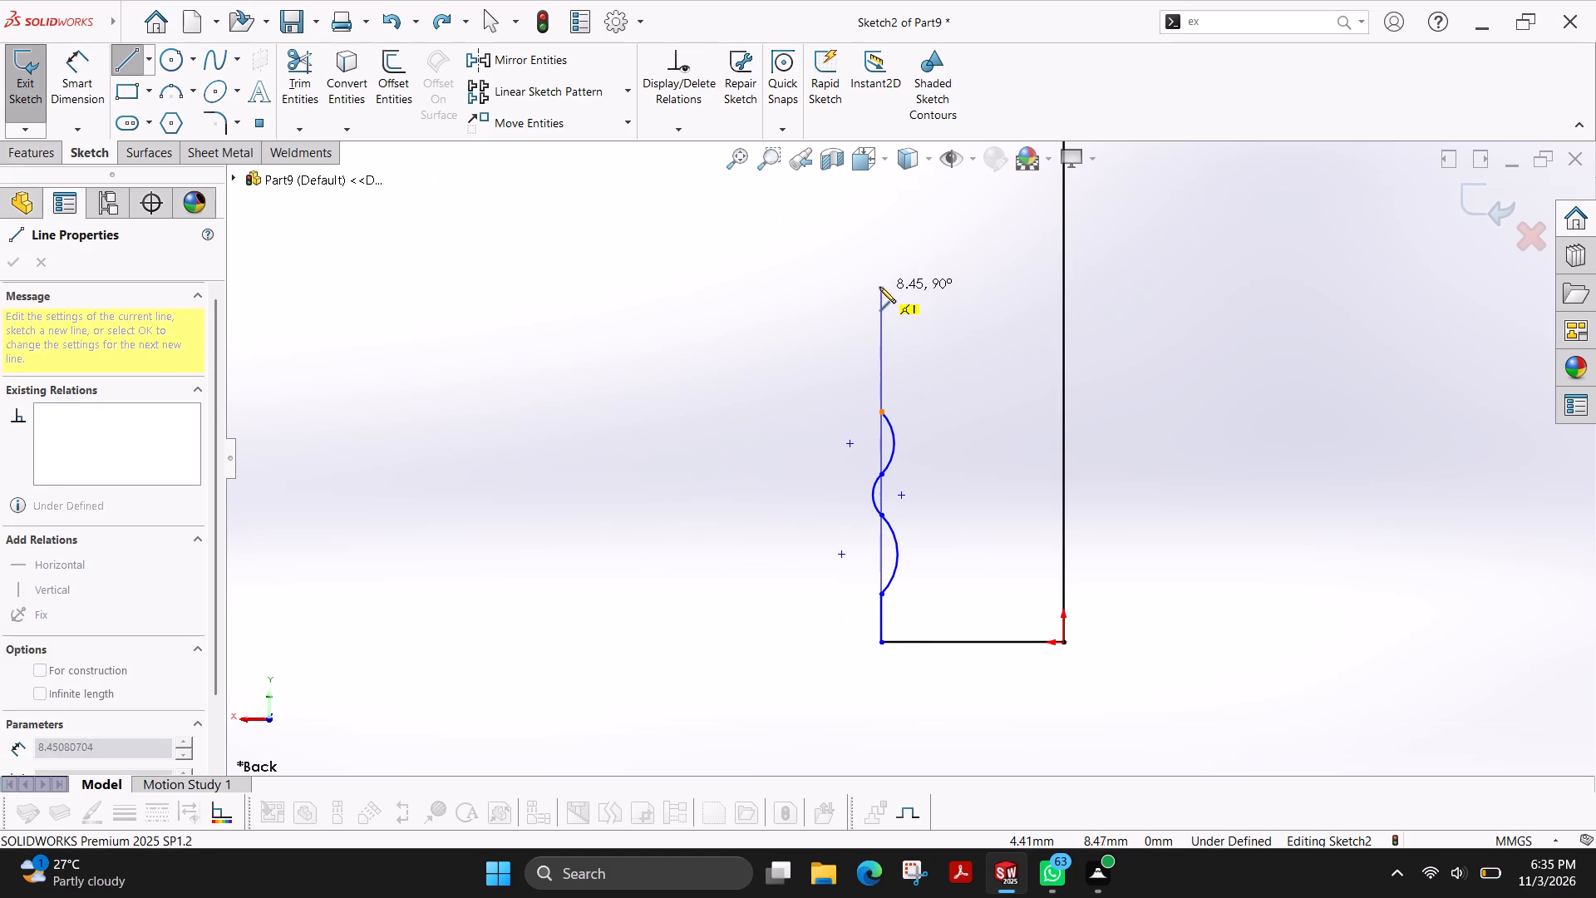
click(879, 269)
key(Escape)
scroll(984, 451, up, 1)
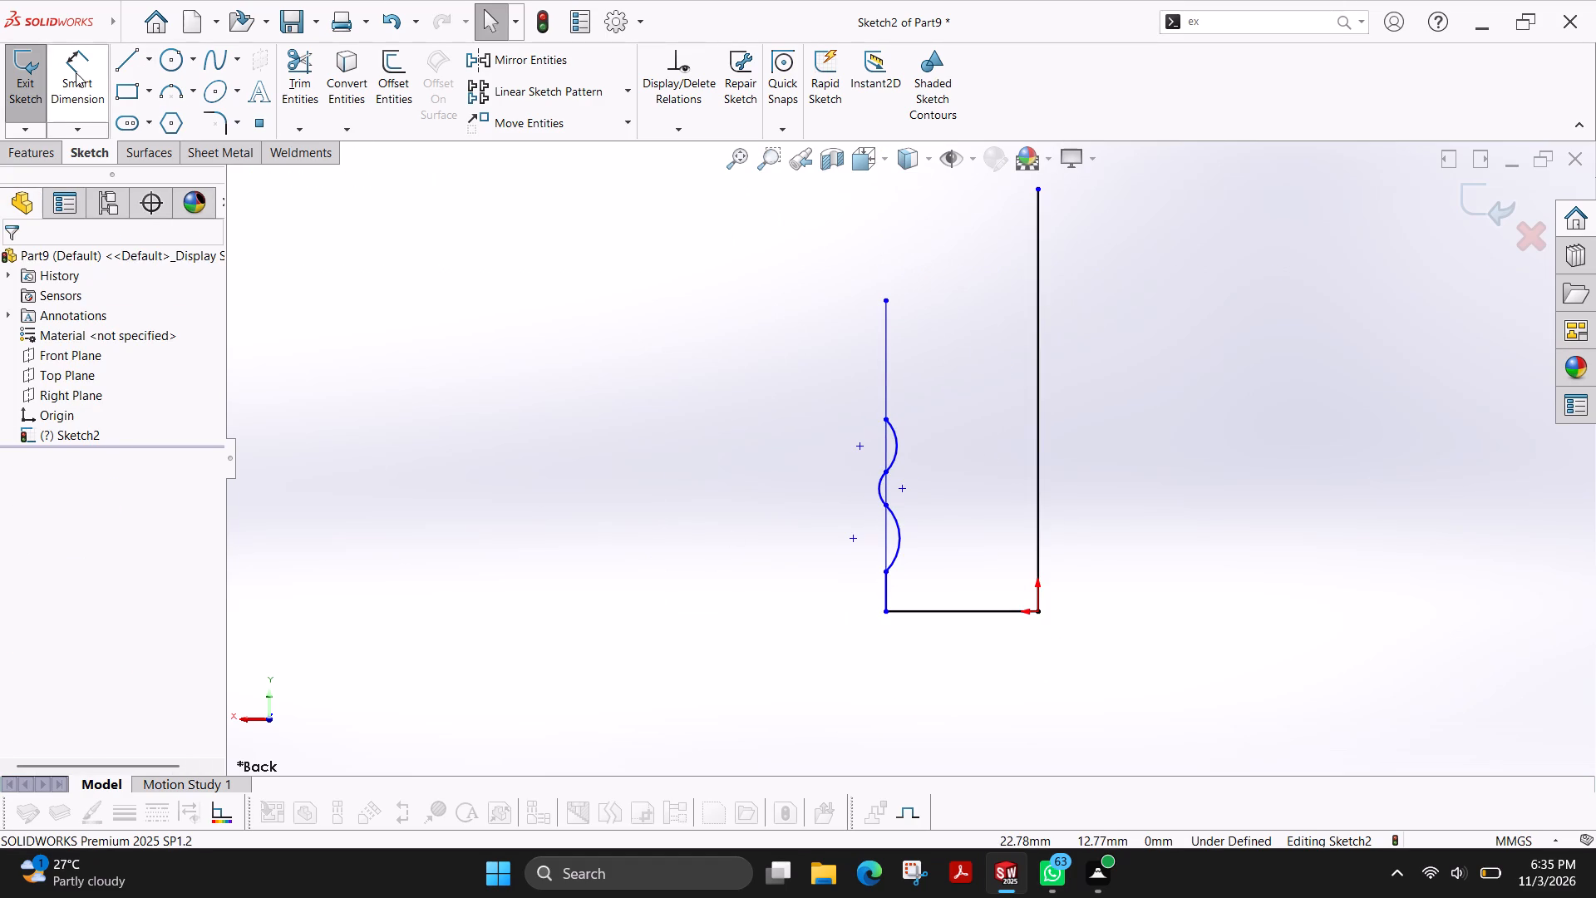
Dimension the horizontal base line to 7 mm.
click(88, 72)
click(963, 609)
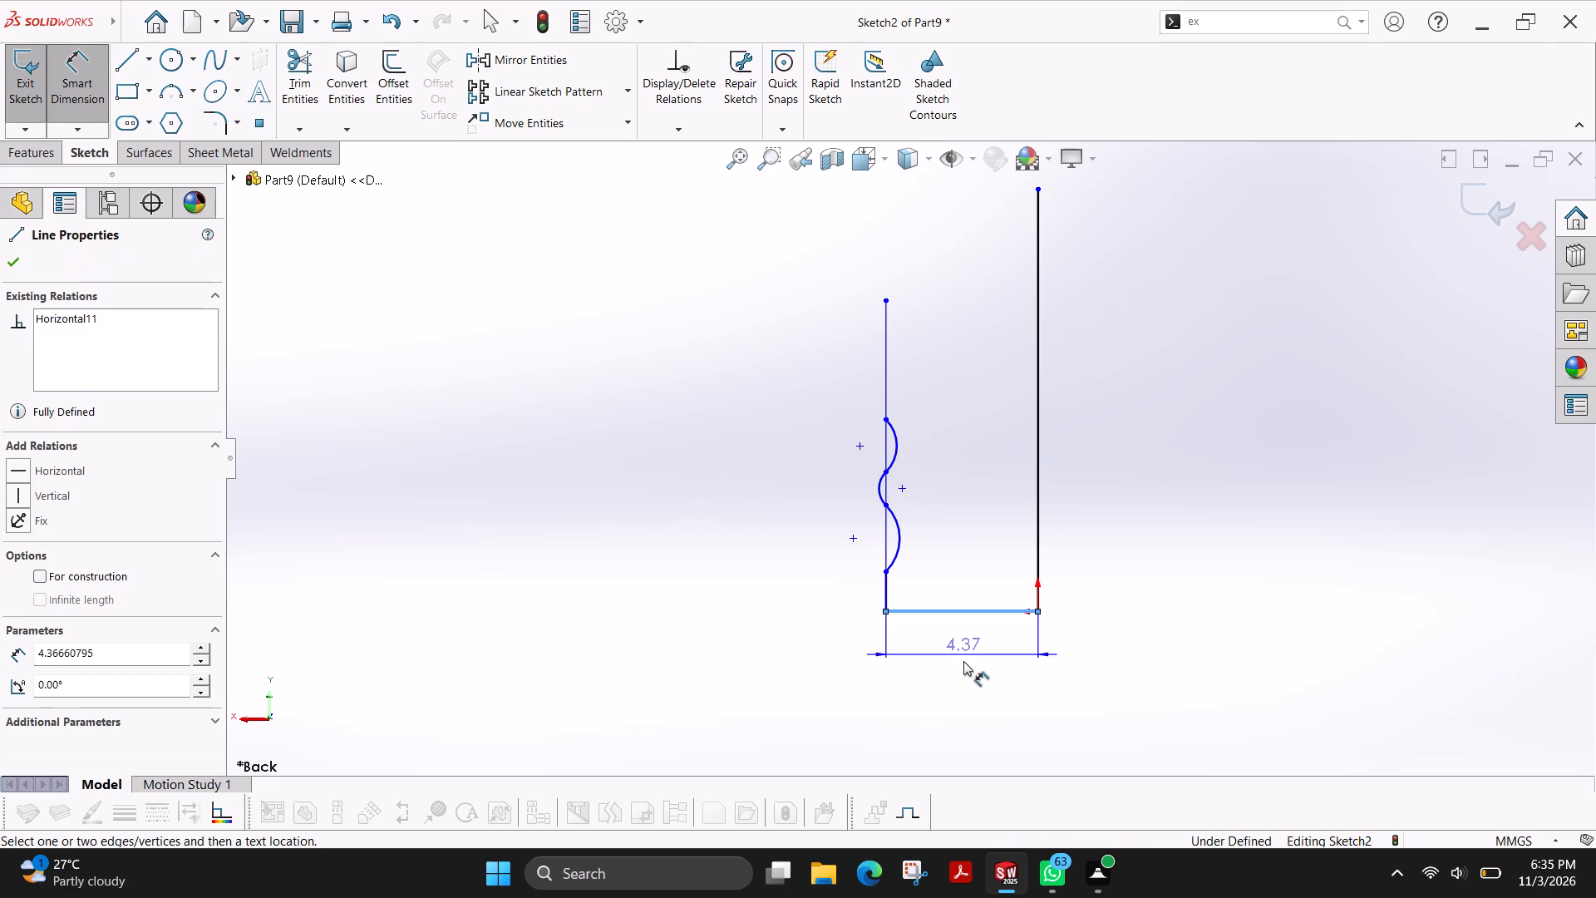
click(963, 677)
key(7)
key(Return)
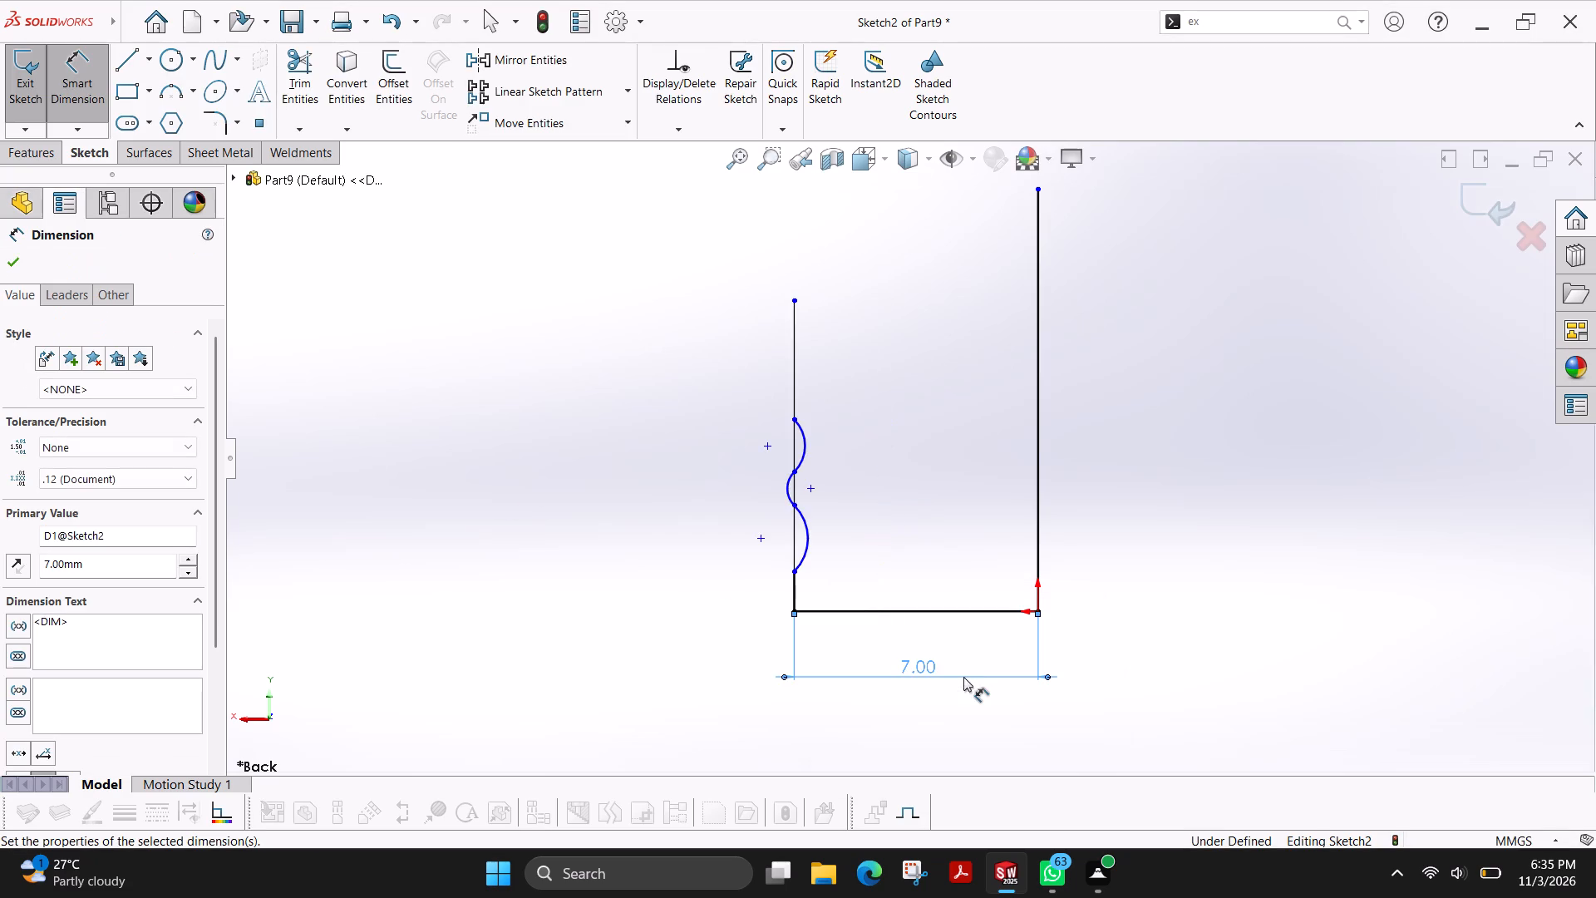
Dimension the lowest small arc's centre 6 mm above the base line.
scroll(860, 609, down, 3)
scroll(812, 559, down, 2)
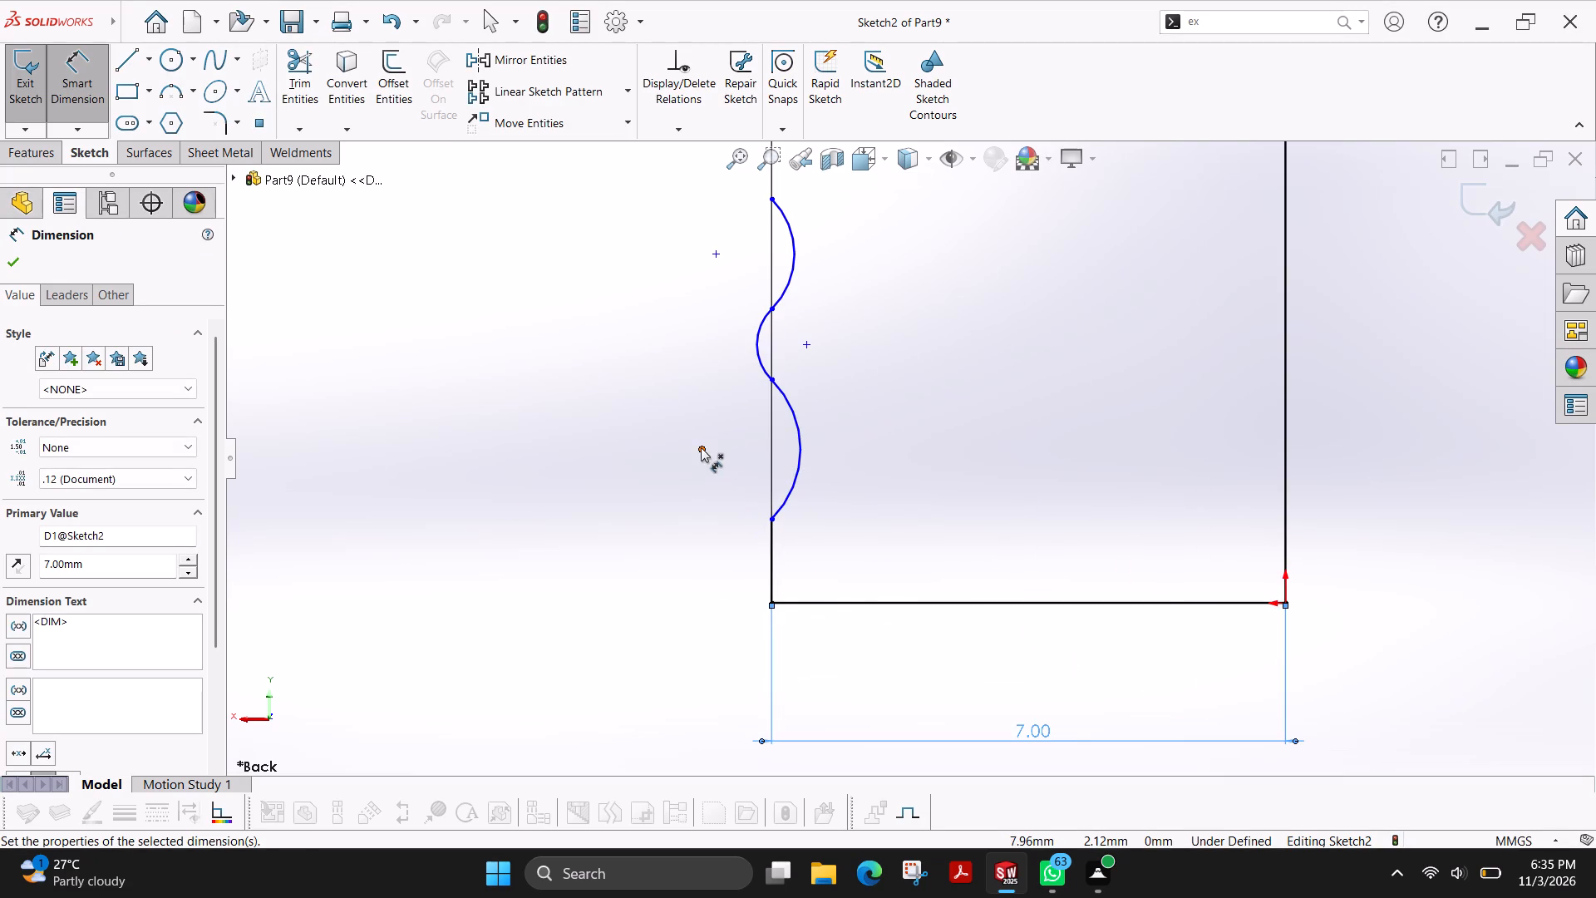
click(701, 447)
click(885, 599)
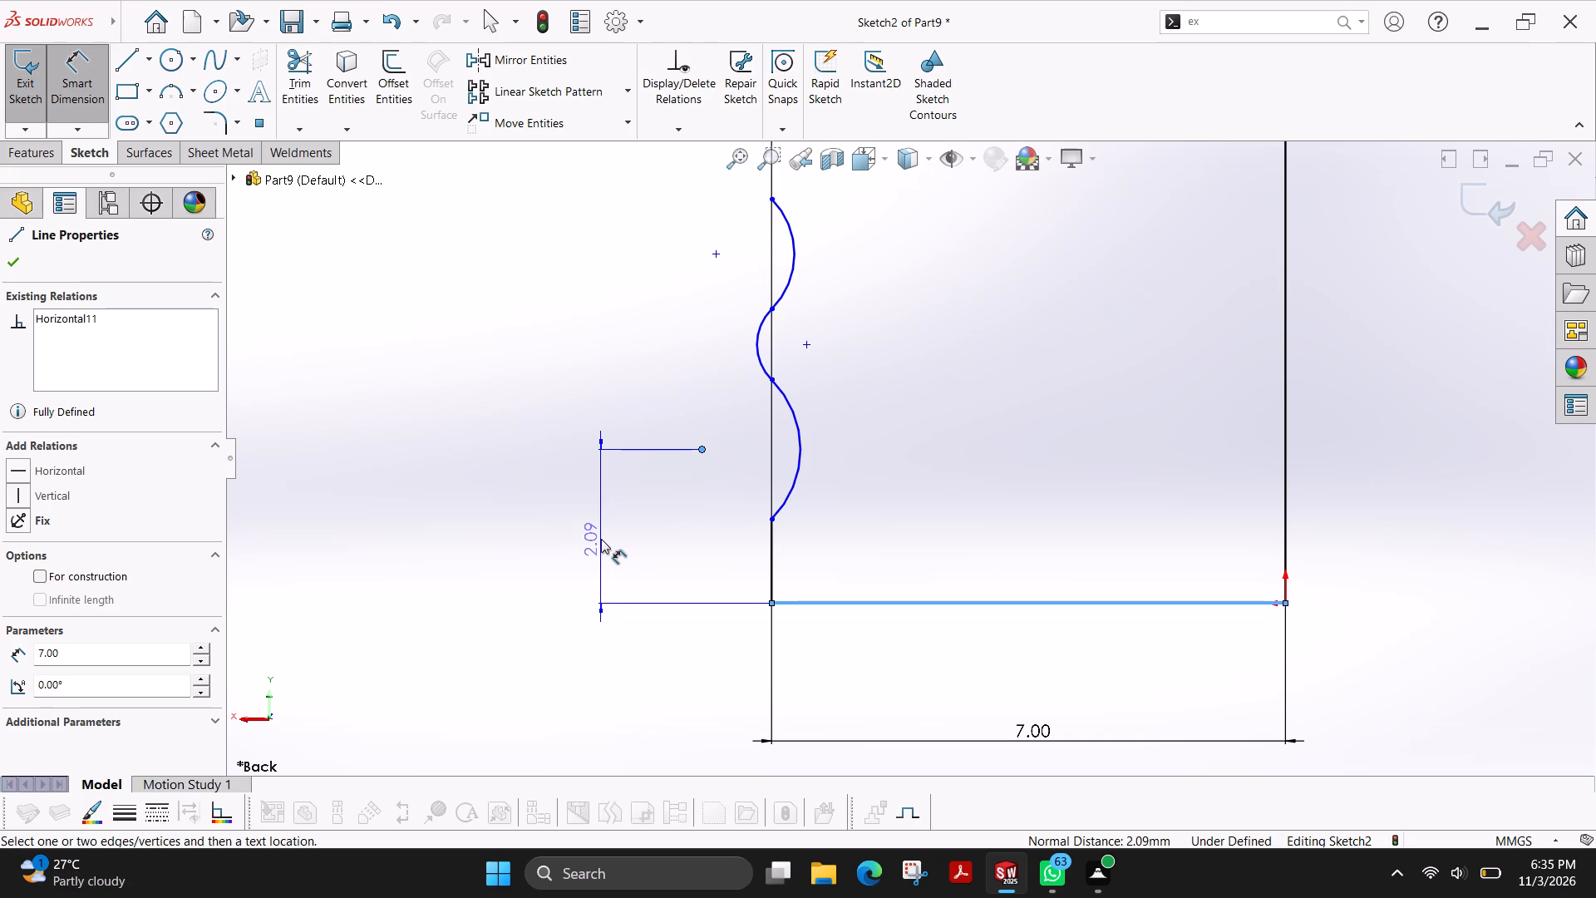
click(601, 539)
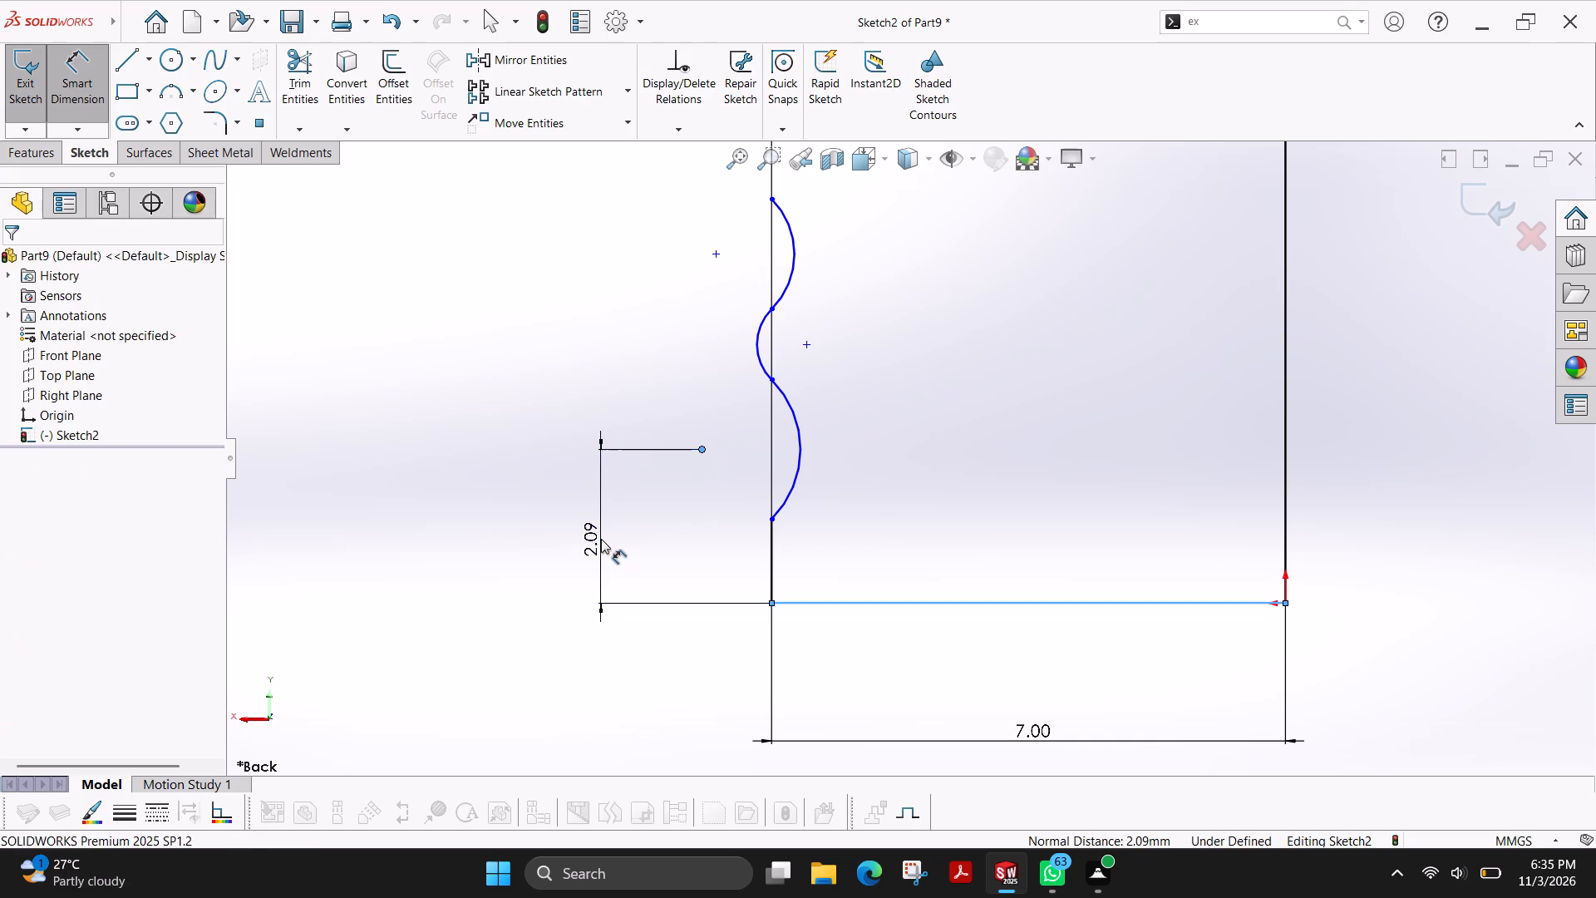
key(6)
key(Return)
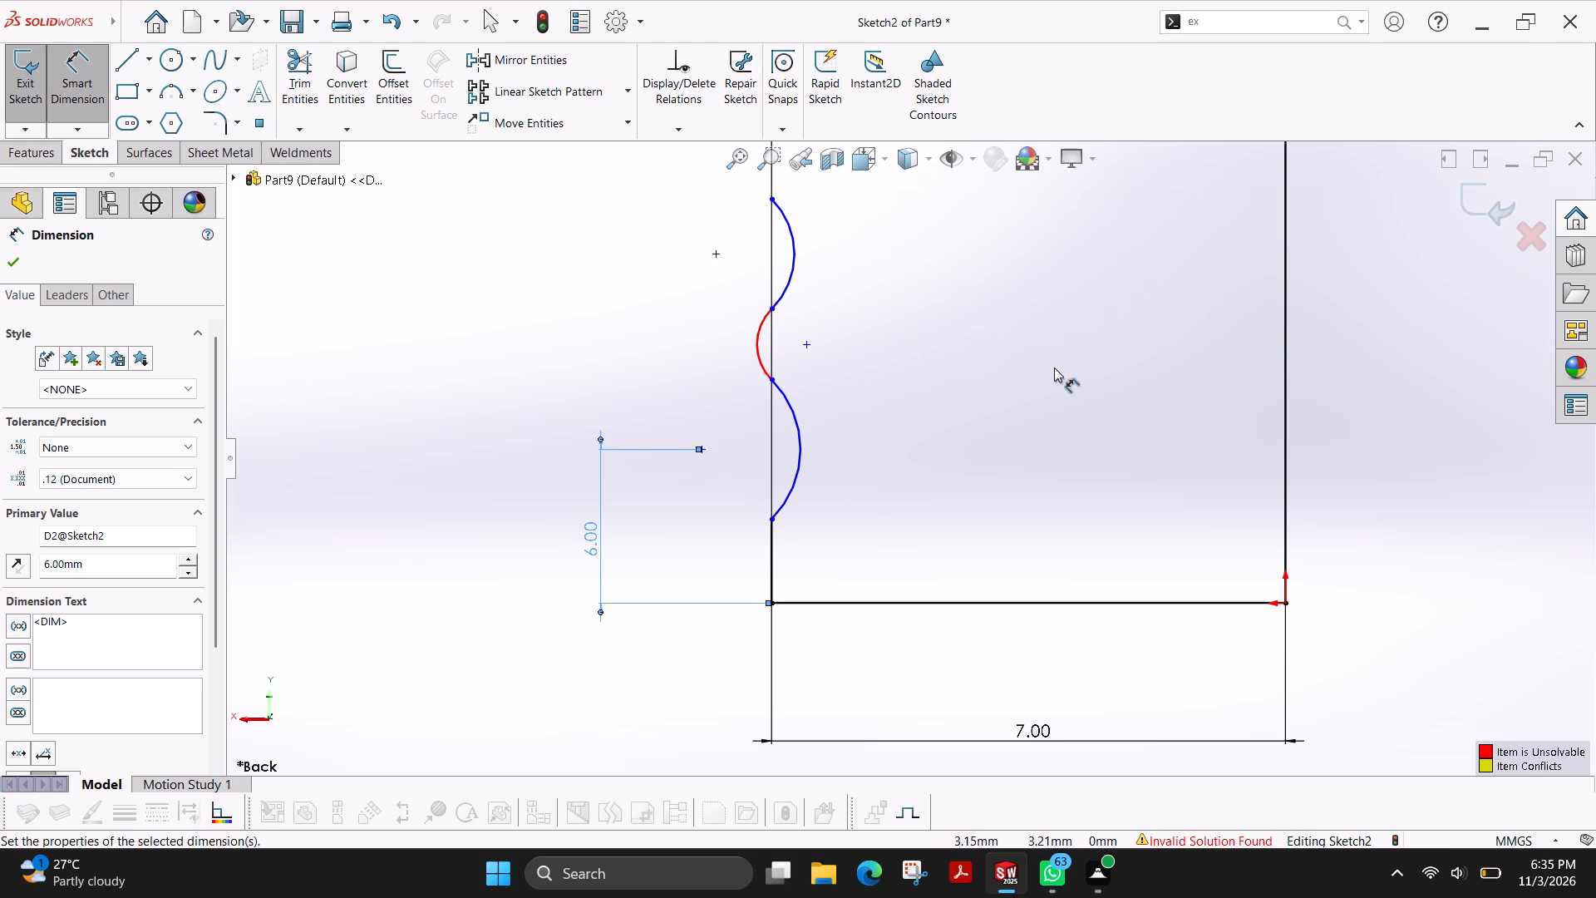
Undo the 6 mm value and delete the height dimension between the lowest small arc's centre and the base line.
key(Escape)
key(ctrl+z)
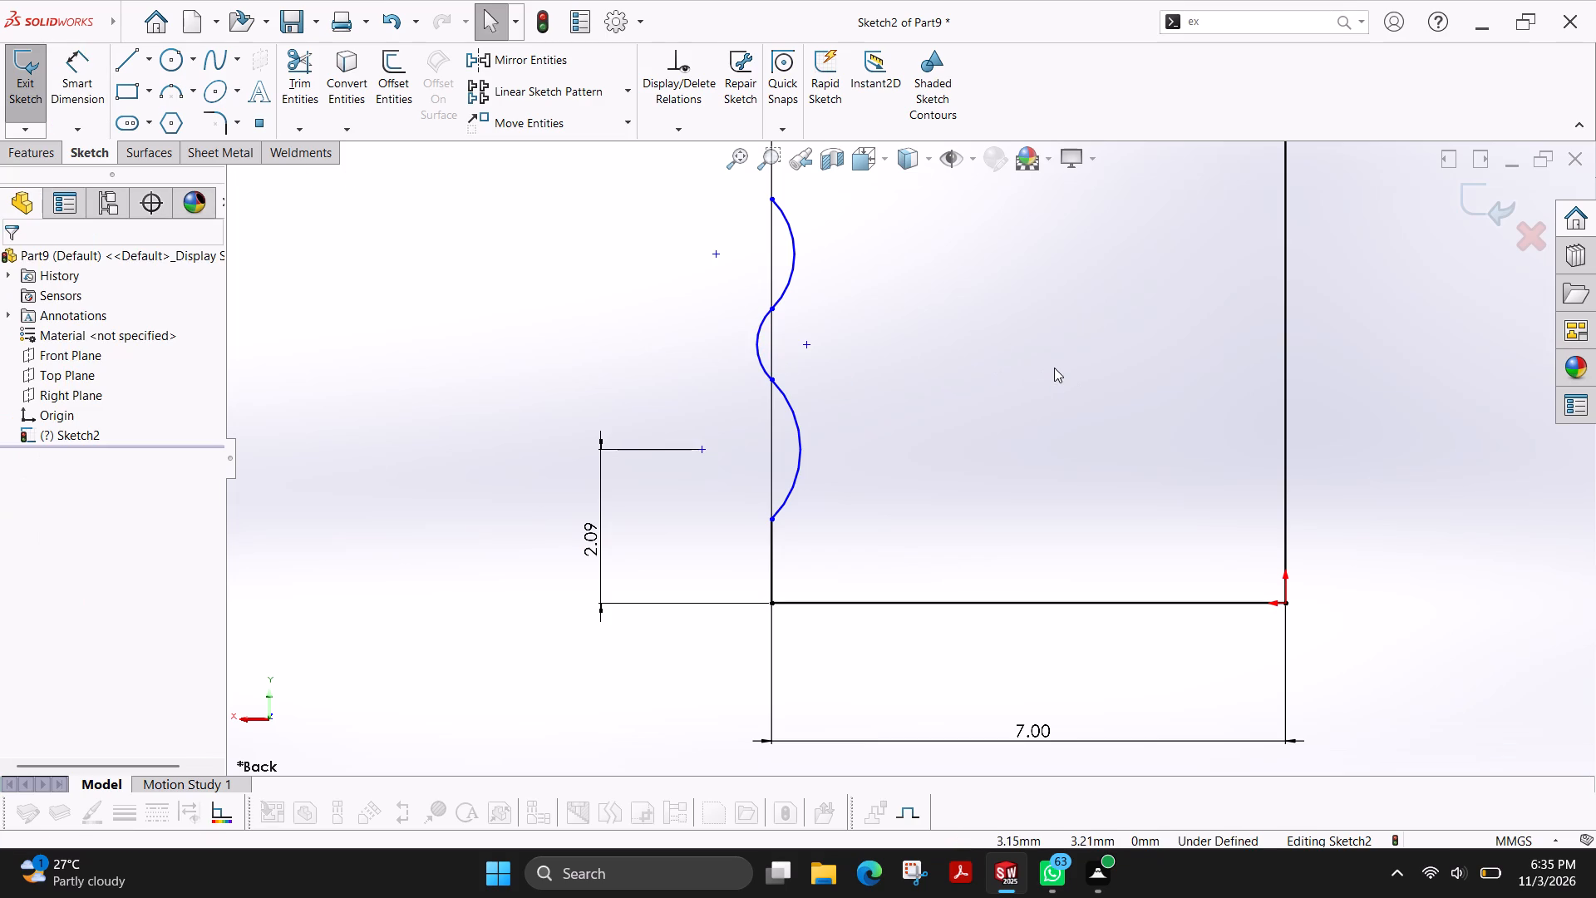
click(603, 533)
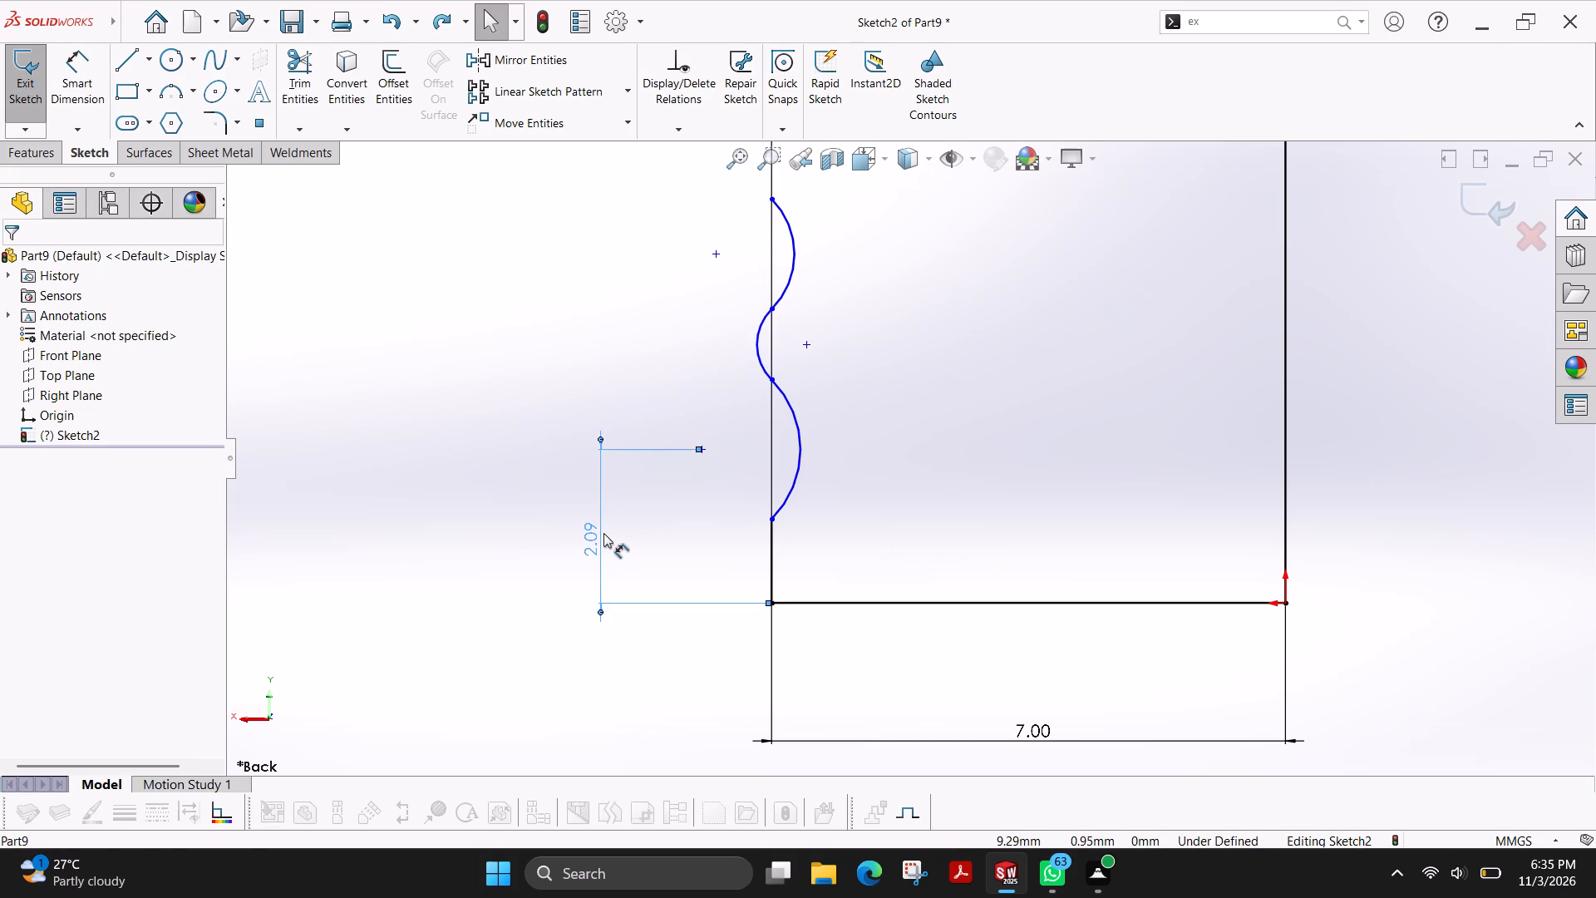
key(Delete)
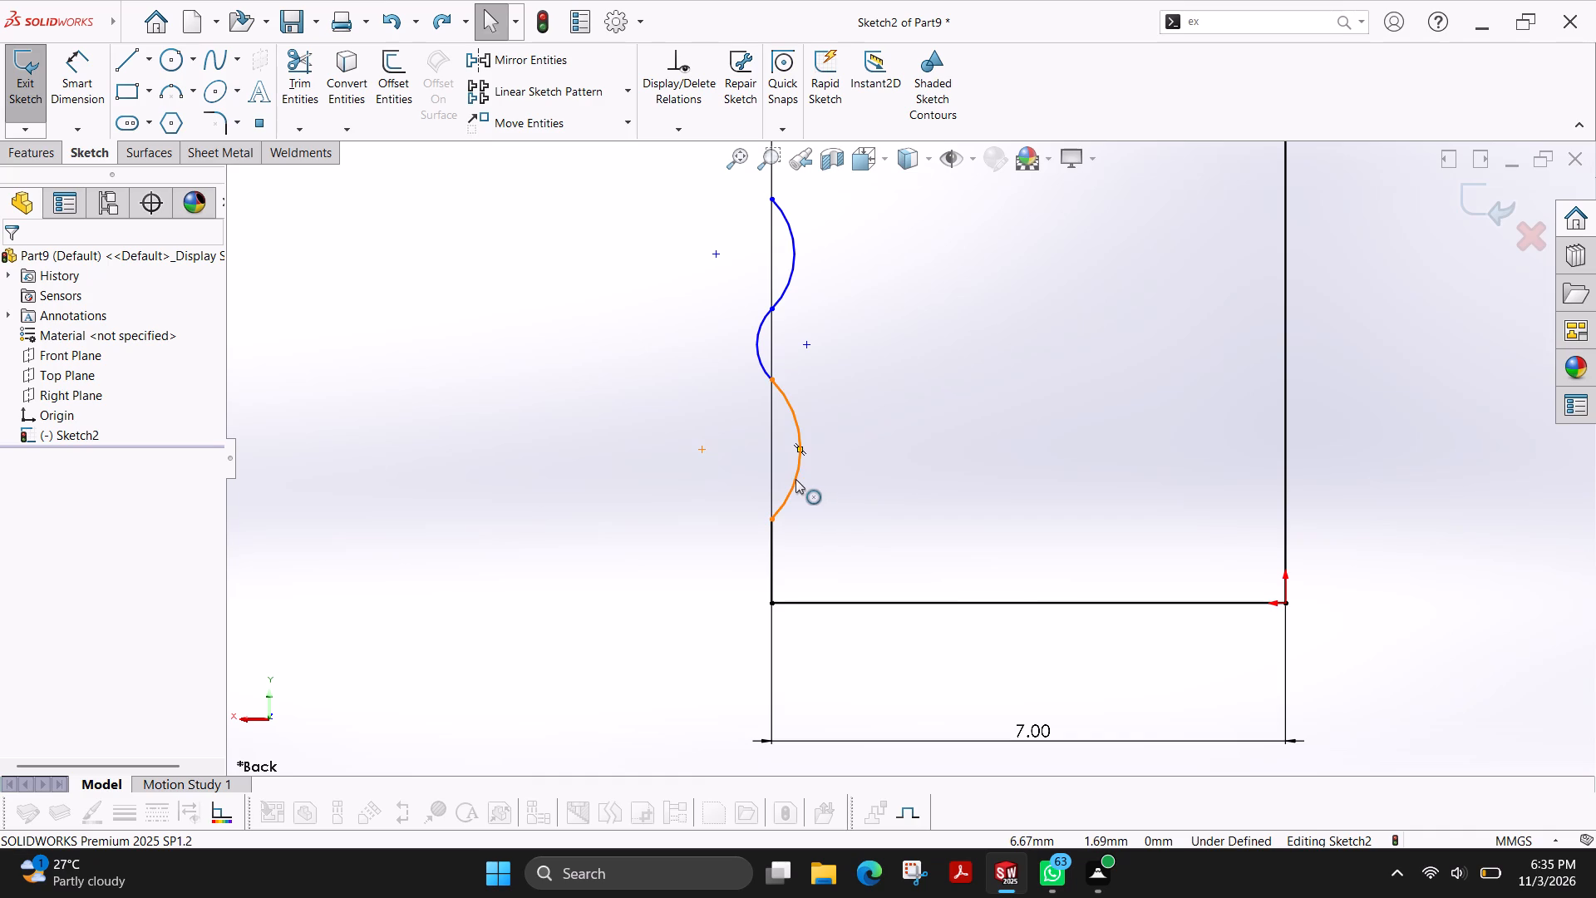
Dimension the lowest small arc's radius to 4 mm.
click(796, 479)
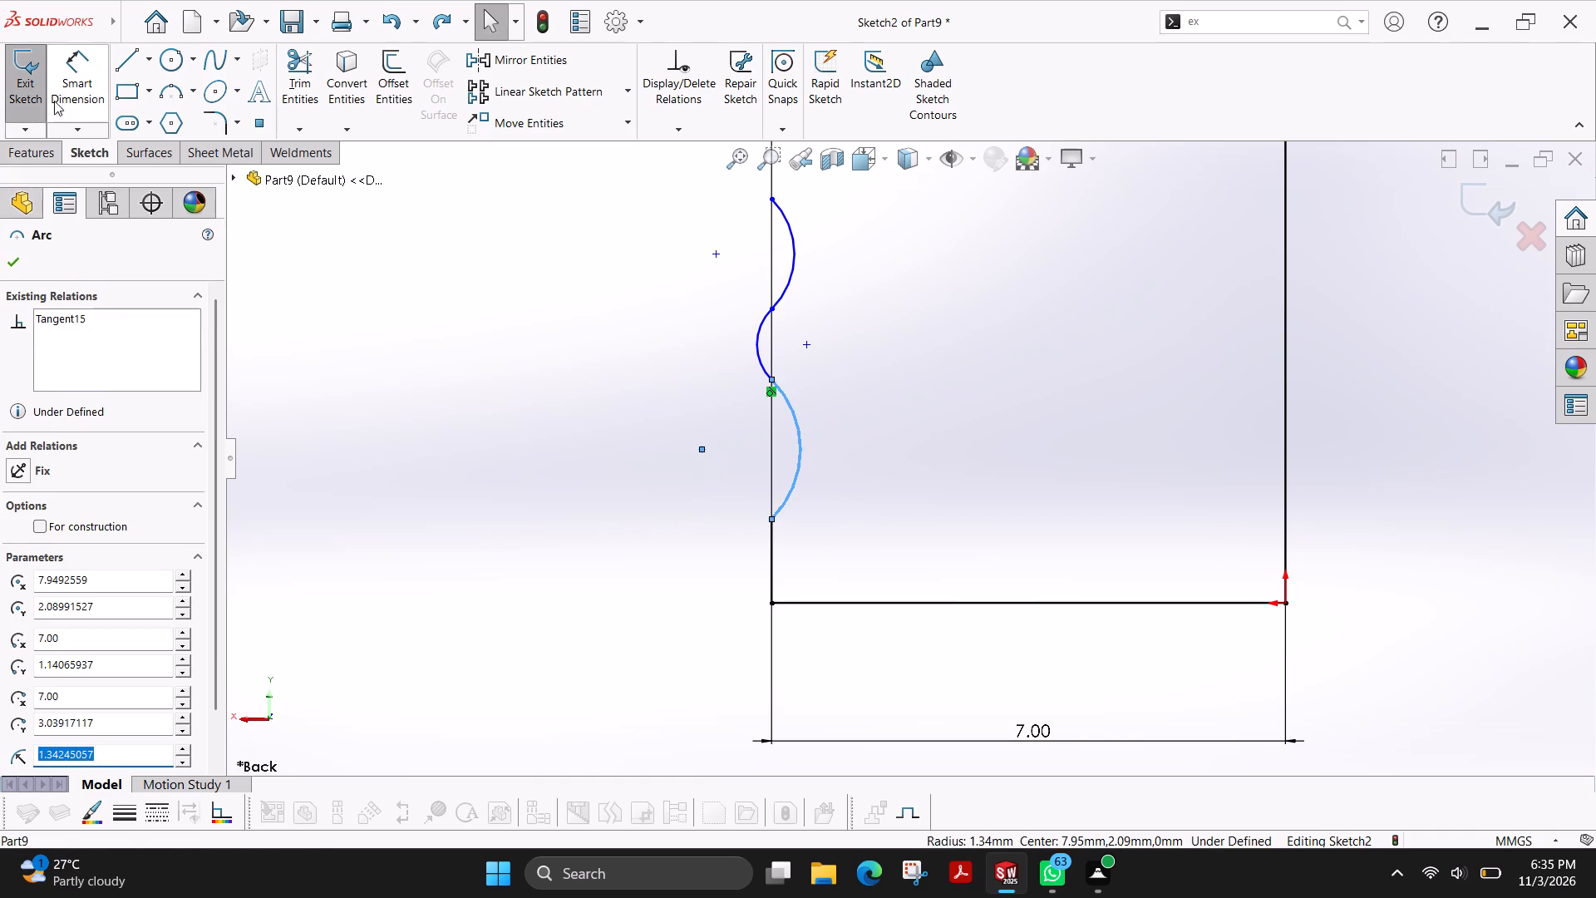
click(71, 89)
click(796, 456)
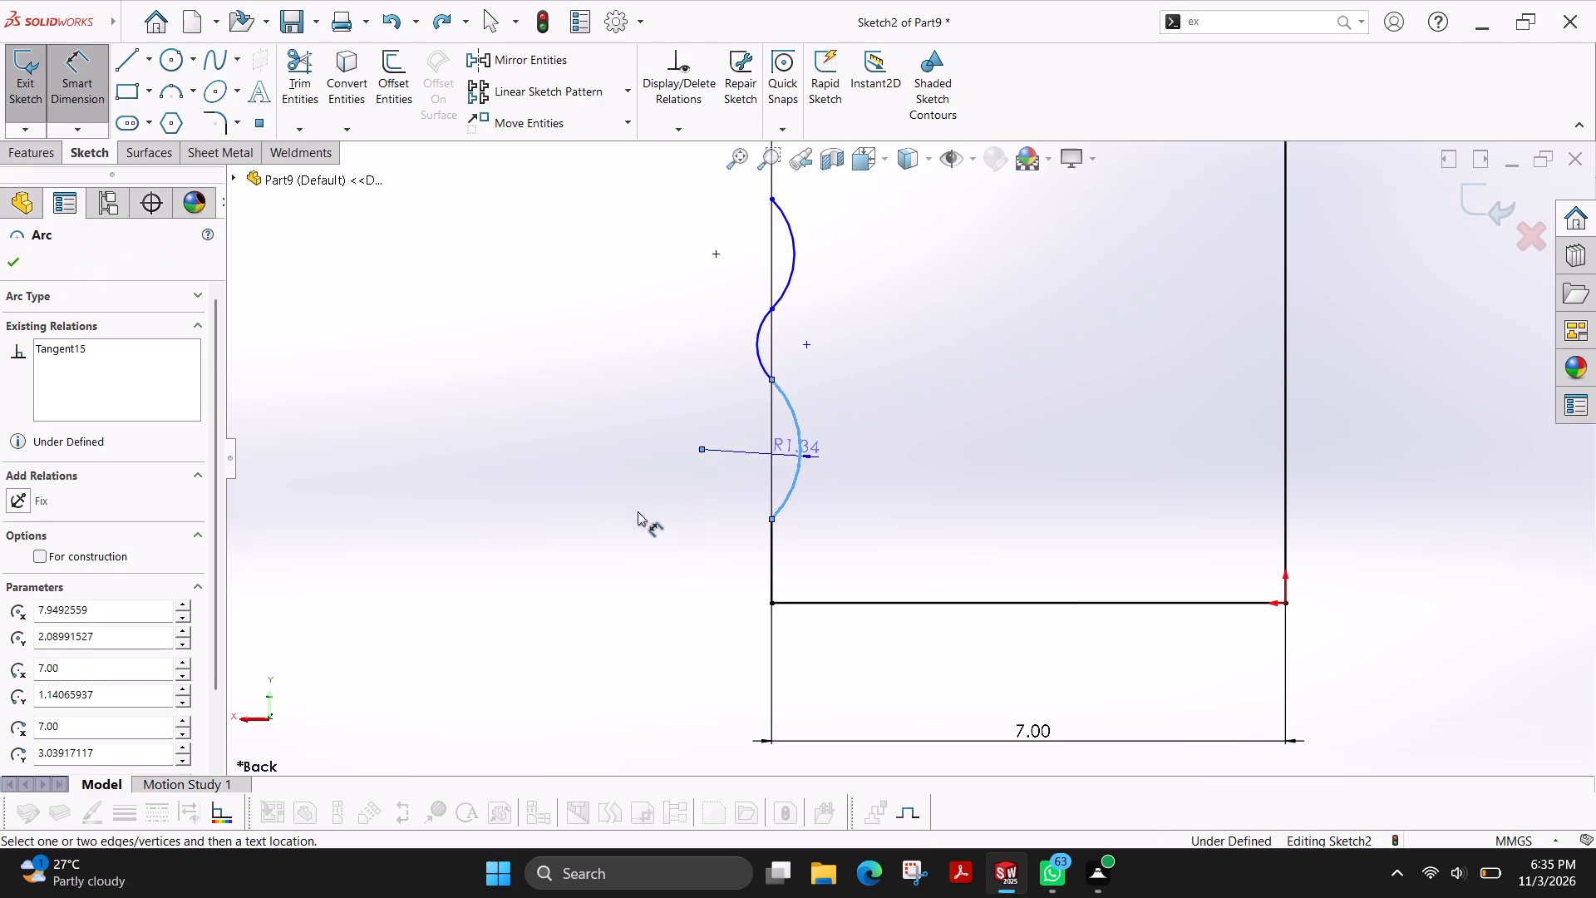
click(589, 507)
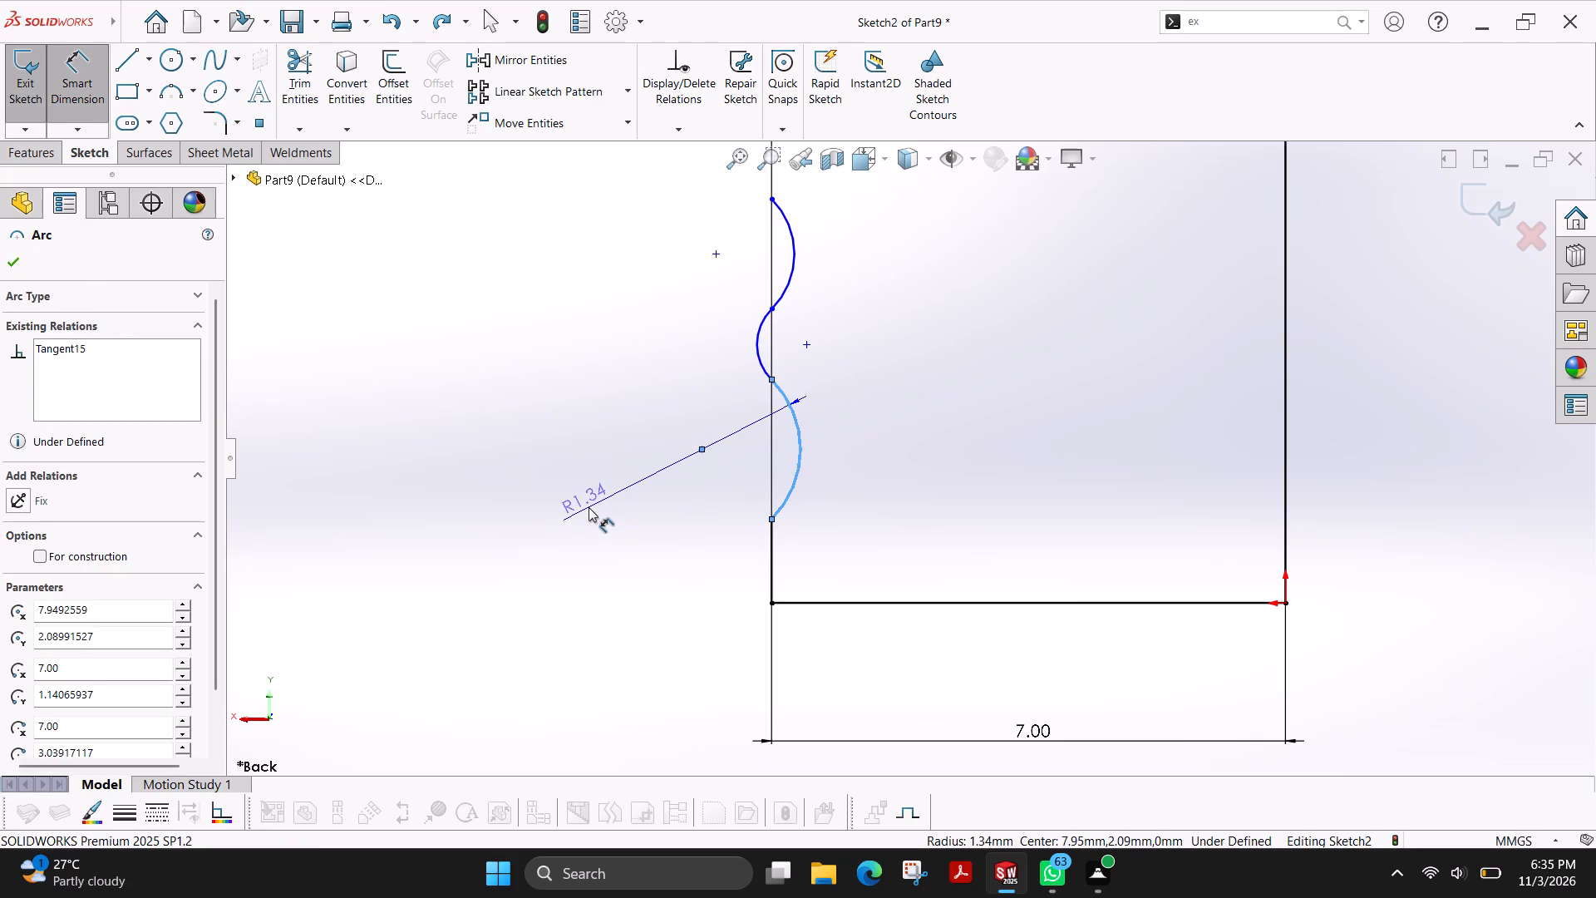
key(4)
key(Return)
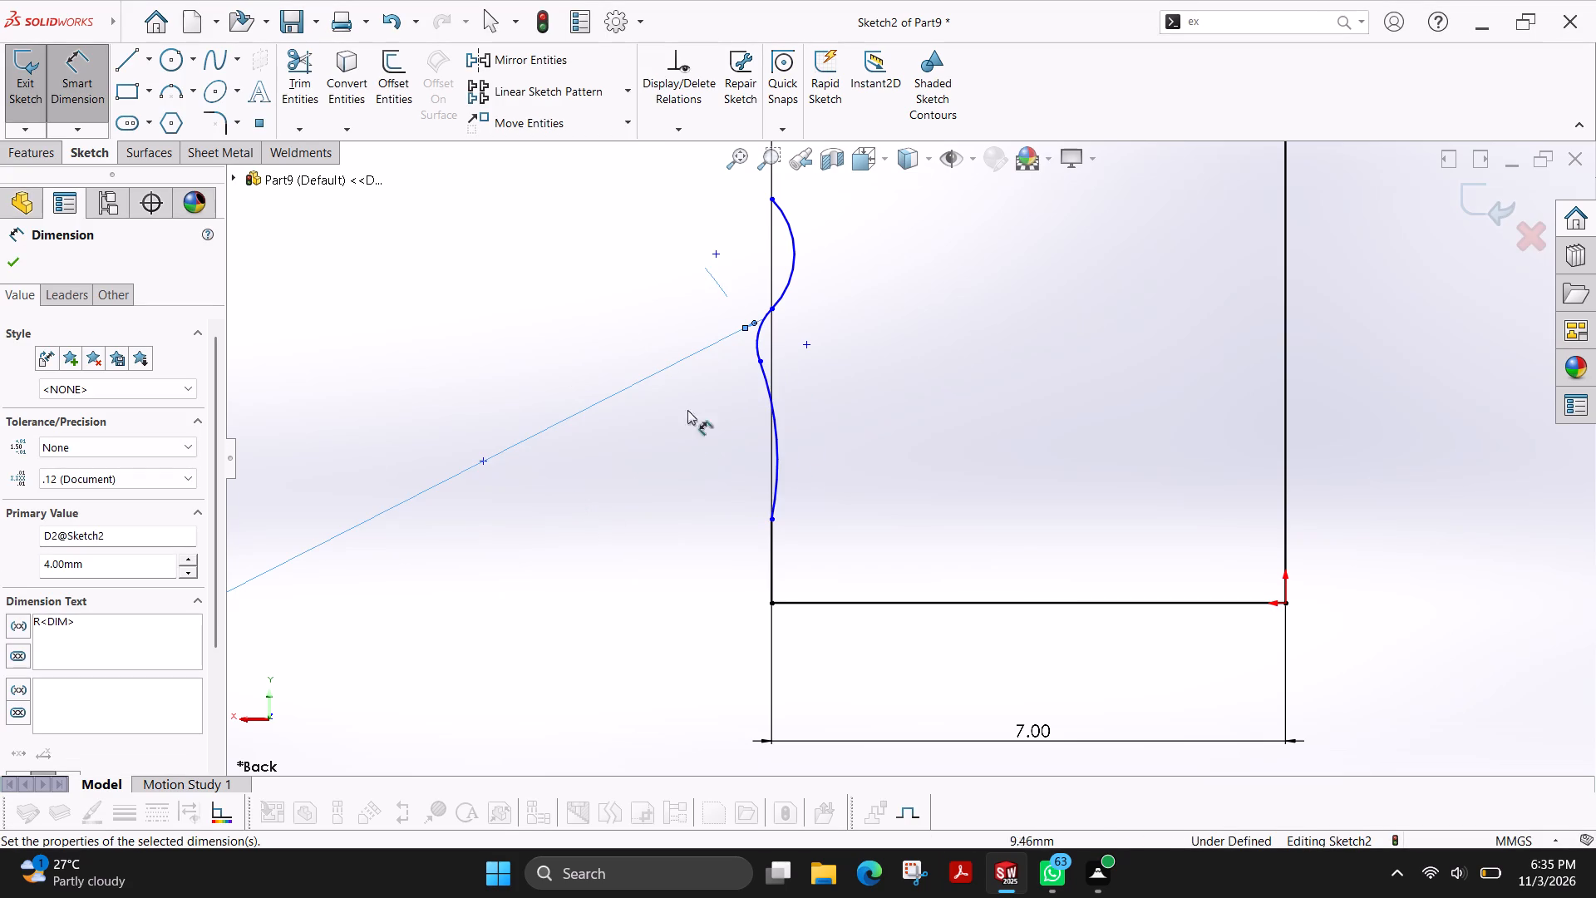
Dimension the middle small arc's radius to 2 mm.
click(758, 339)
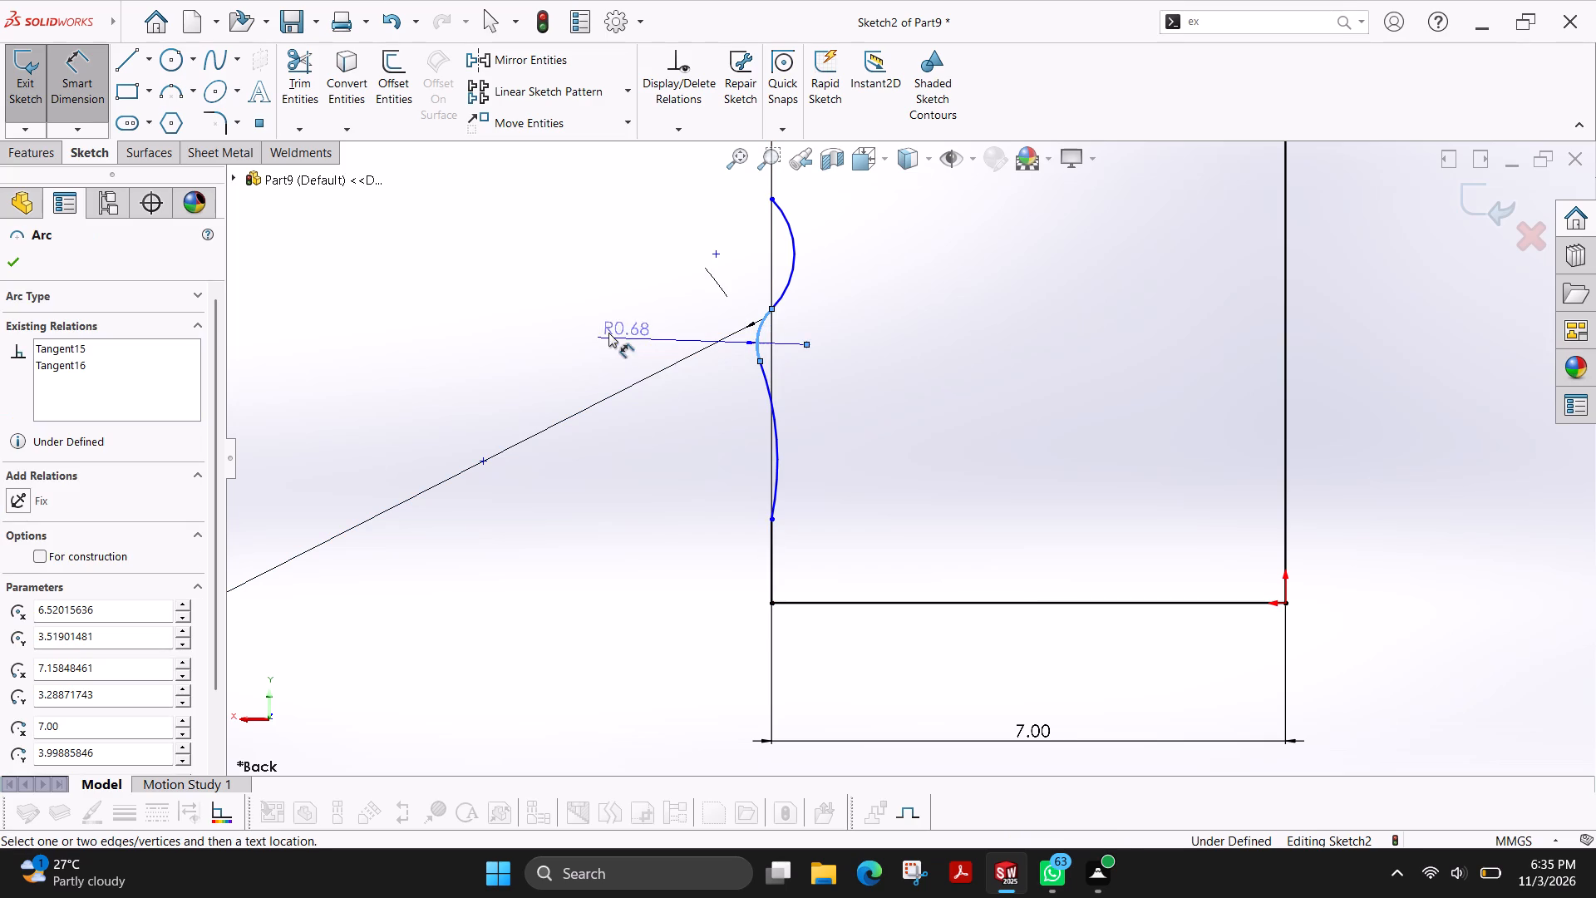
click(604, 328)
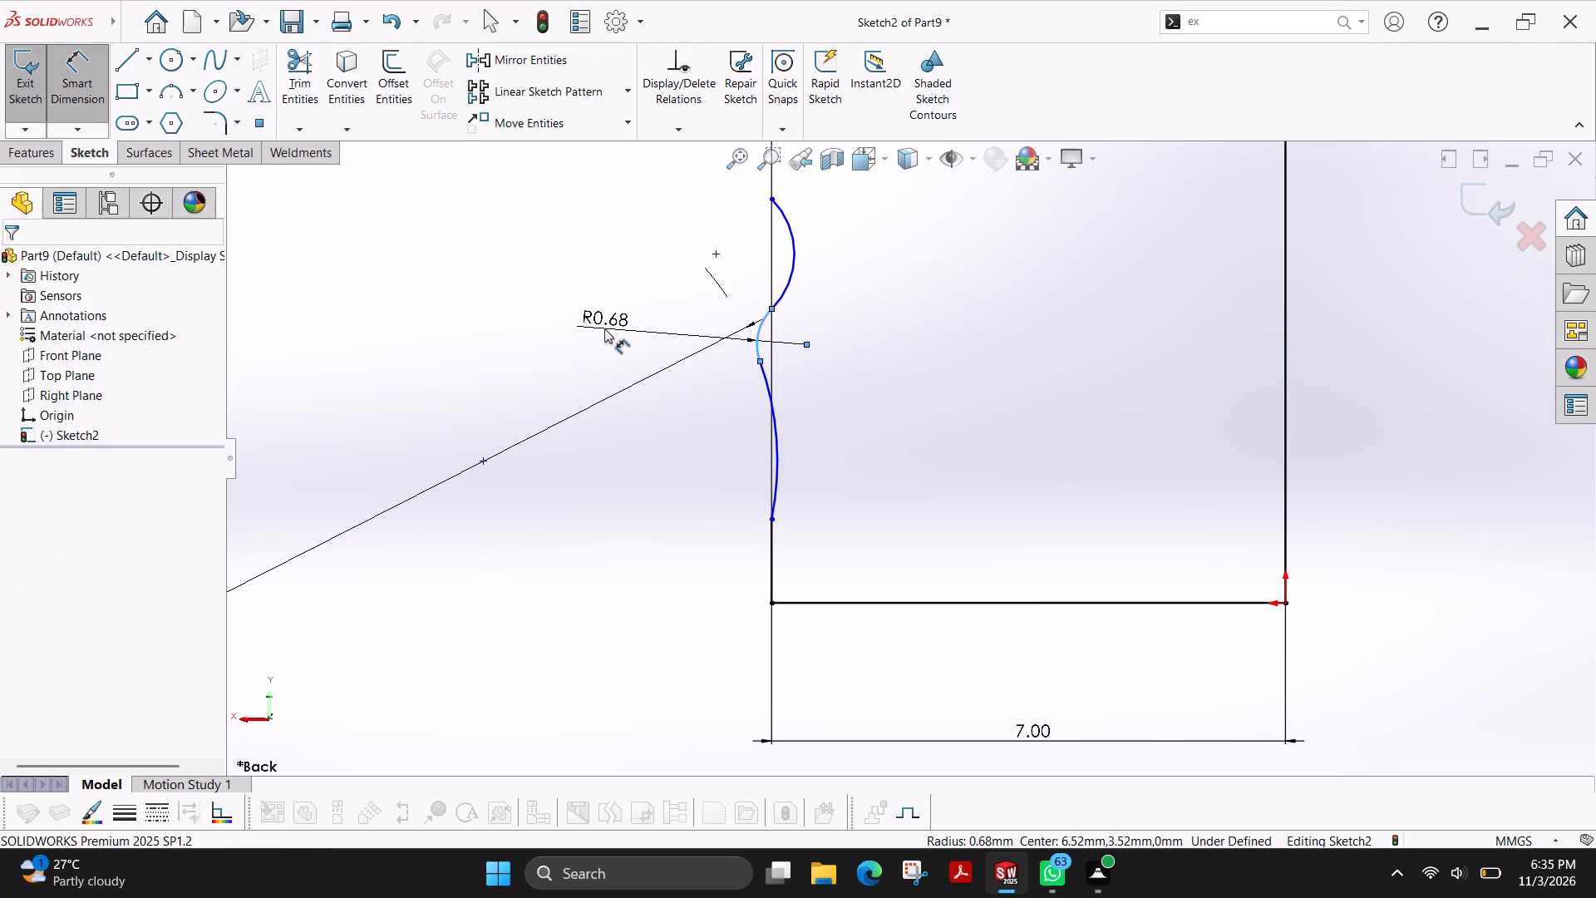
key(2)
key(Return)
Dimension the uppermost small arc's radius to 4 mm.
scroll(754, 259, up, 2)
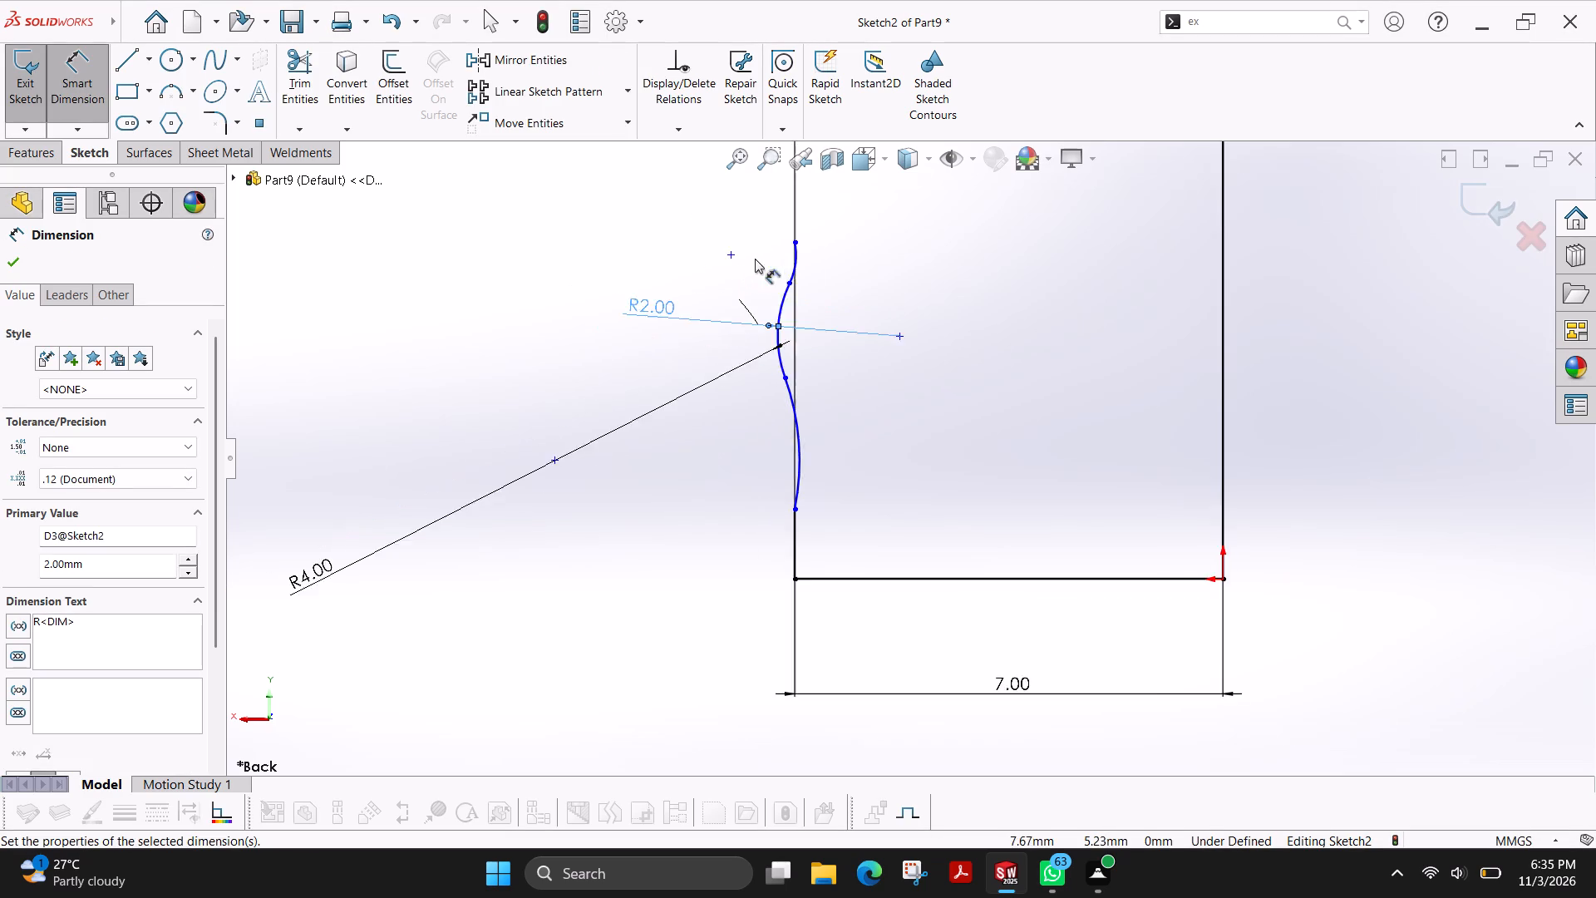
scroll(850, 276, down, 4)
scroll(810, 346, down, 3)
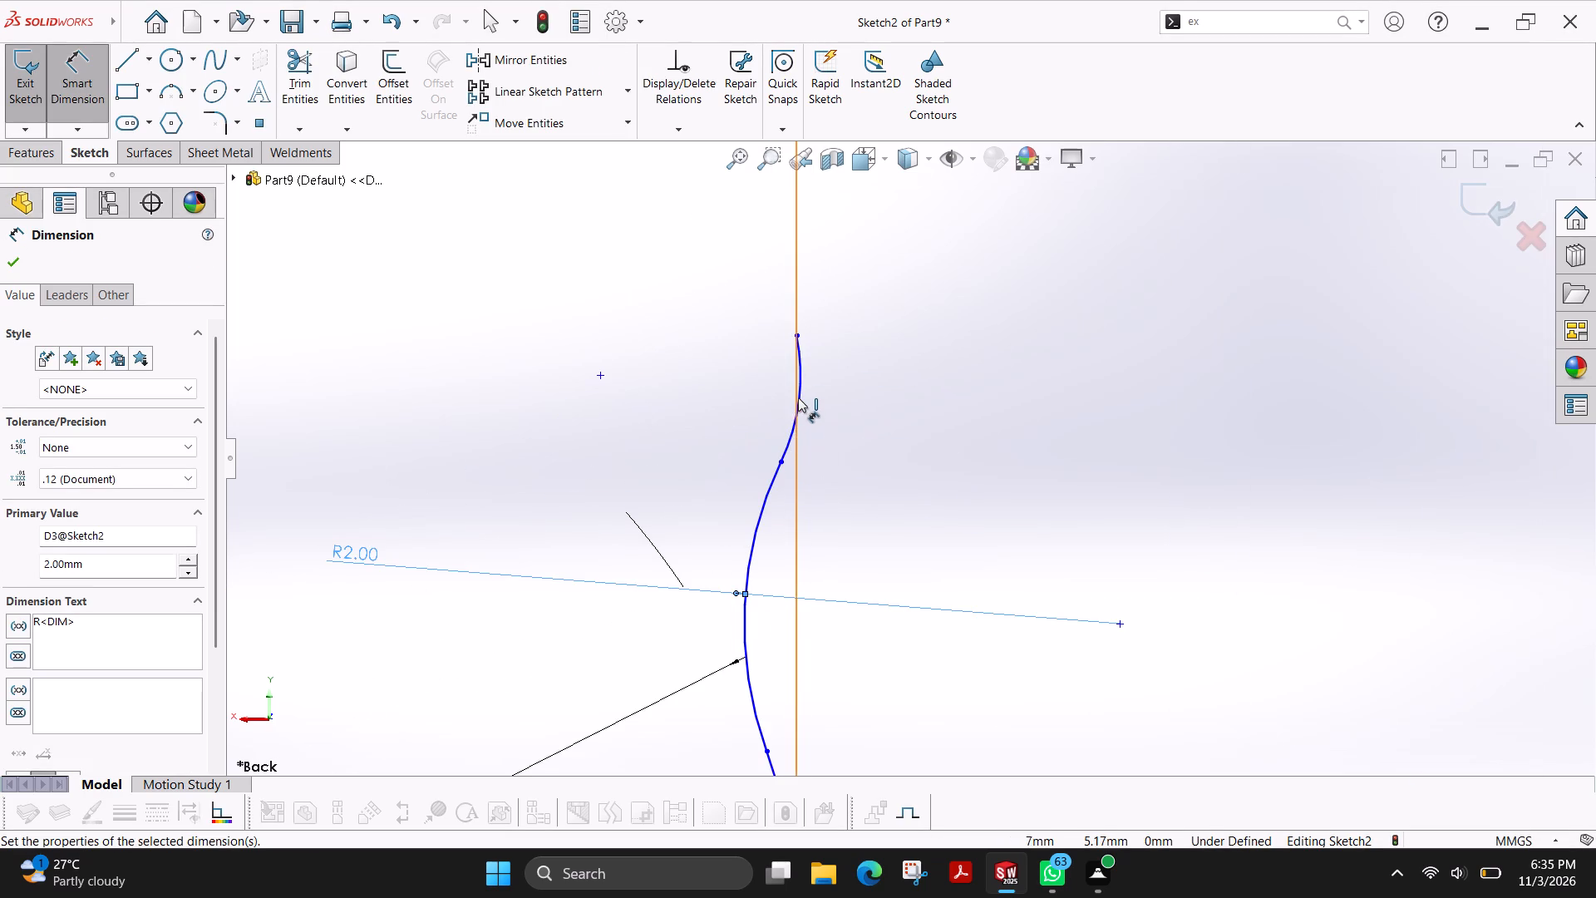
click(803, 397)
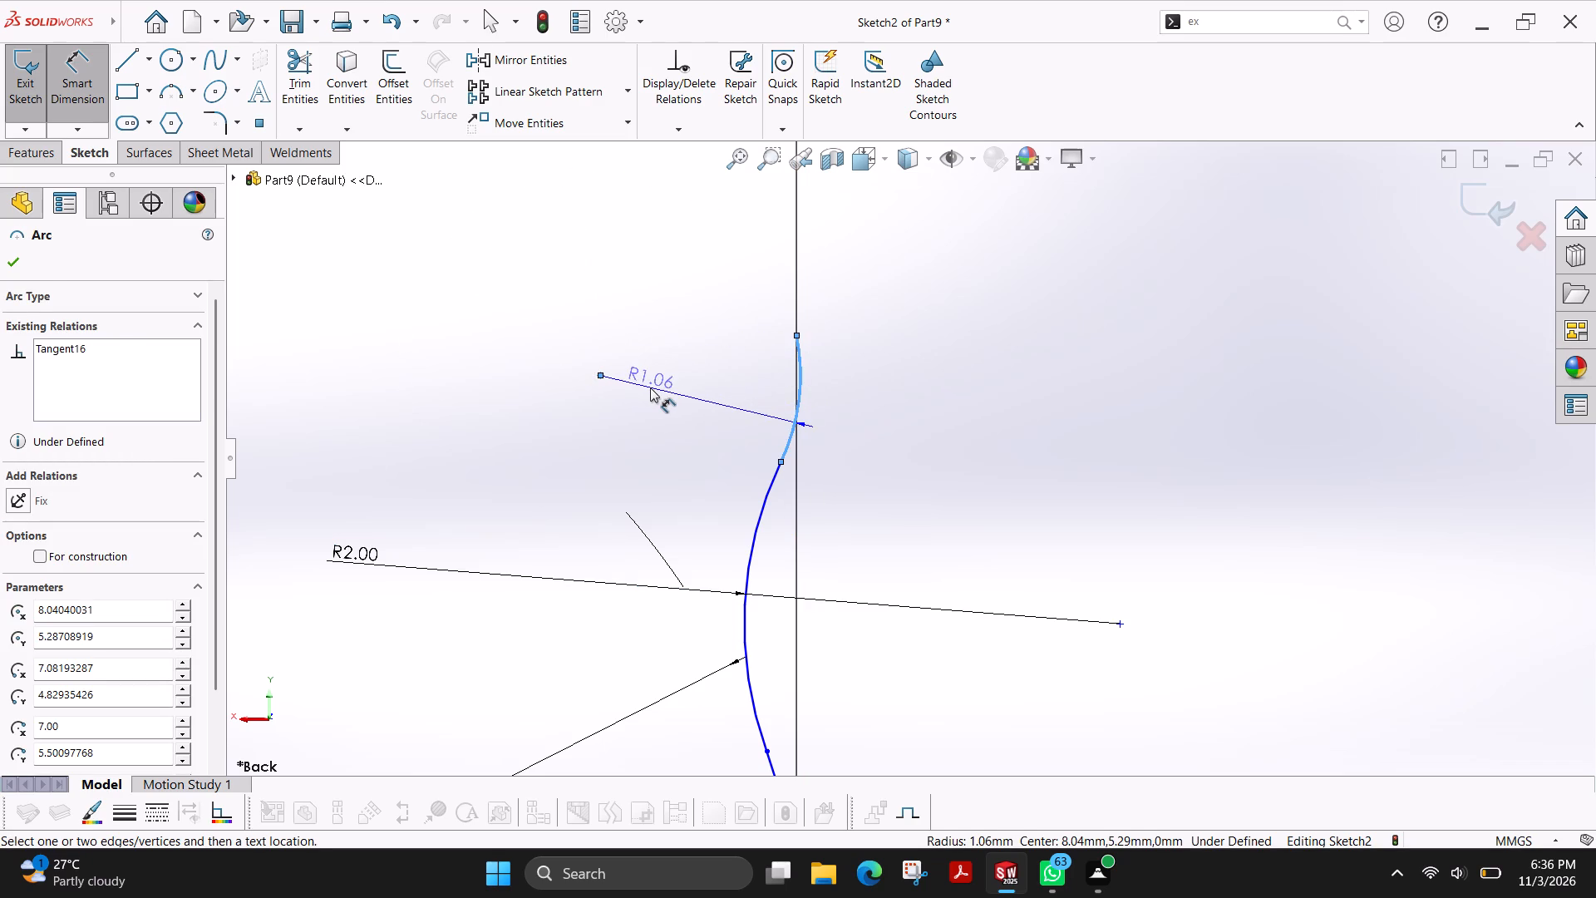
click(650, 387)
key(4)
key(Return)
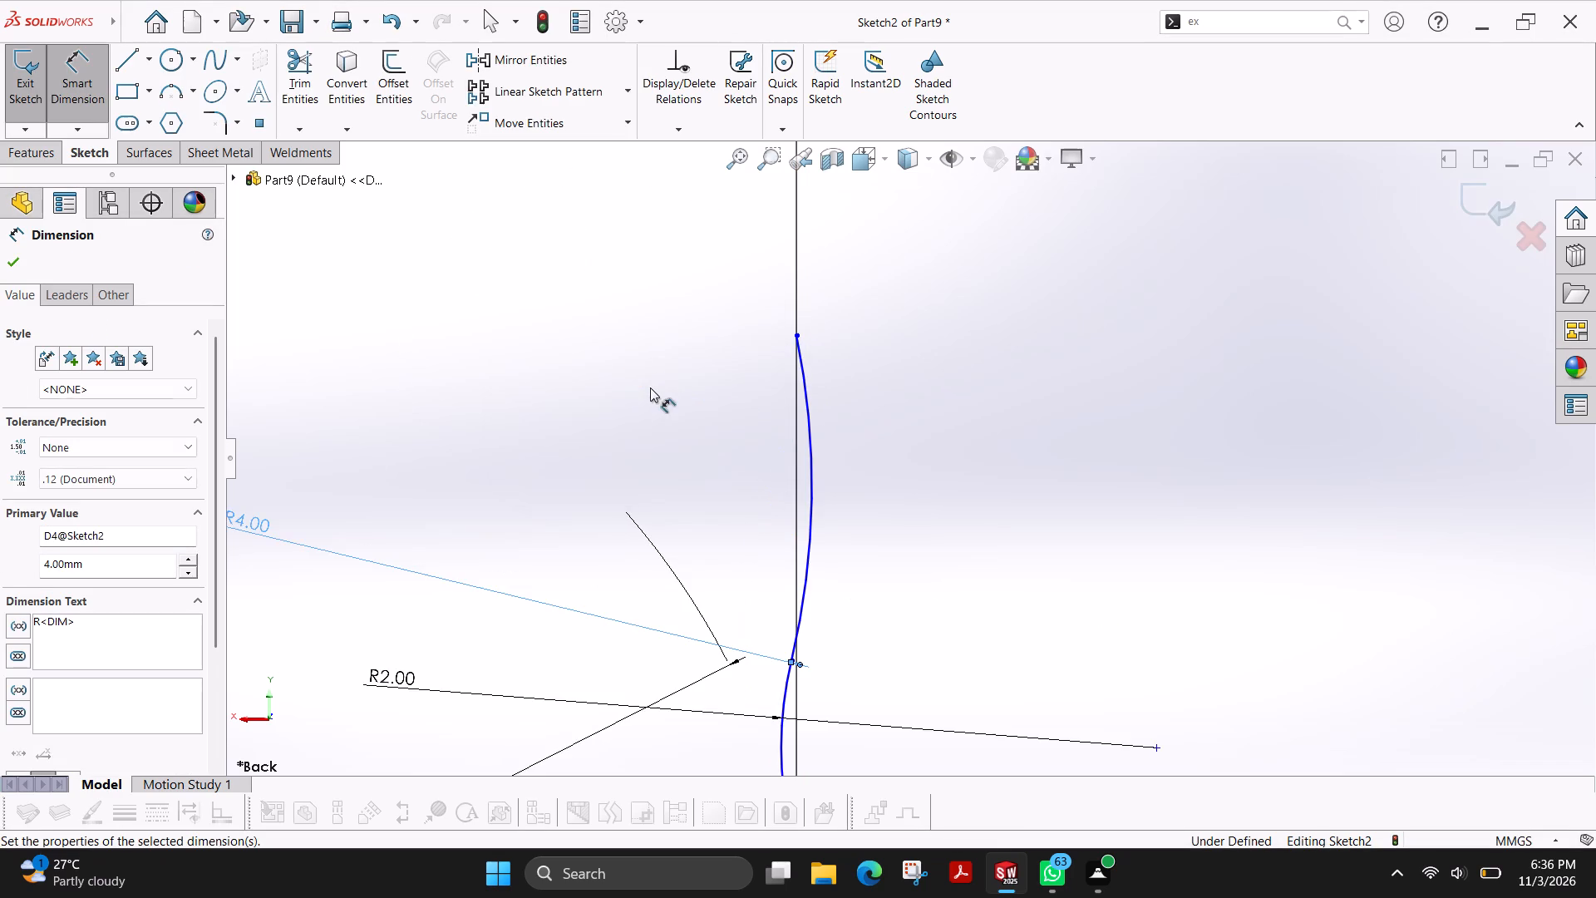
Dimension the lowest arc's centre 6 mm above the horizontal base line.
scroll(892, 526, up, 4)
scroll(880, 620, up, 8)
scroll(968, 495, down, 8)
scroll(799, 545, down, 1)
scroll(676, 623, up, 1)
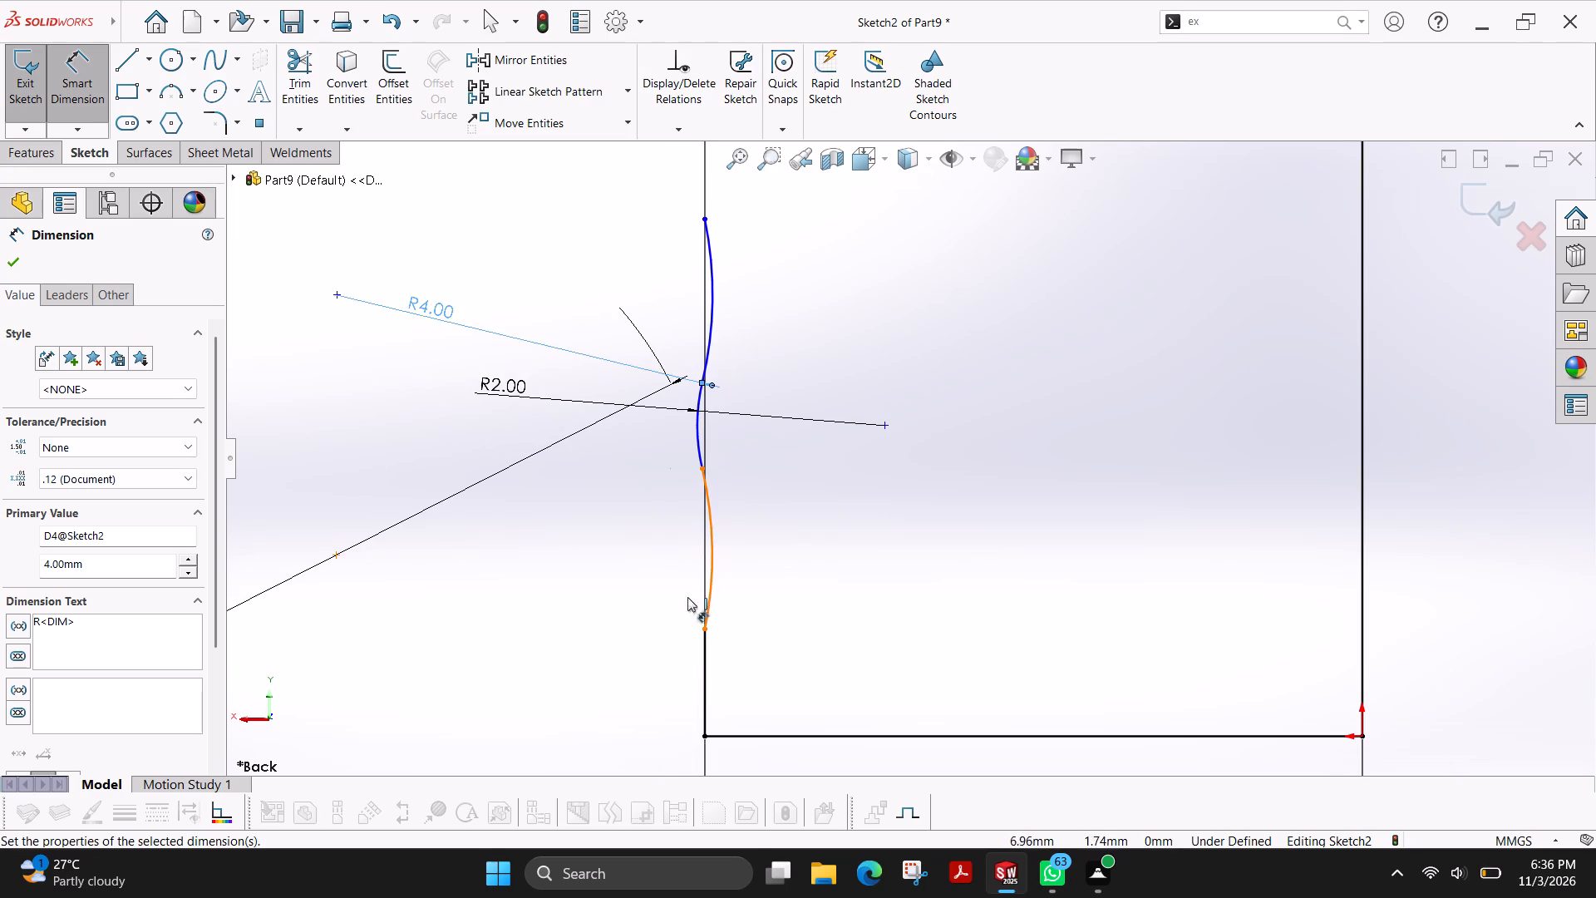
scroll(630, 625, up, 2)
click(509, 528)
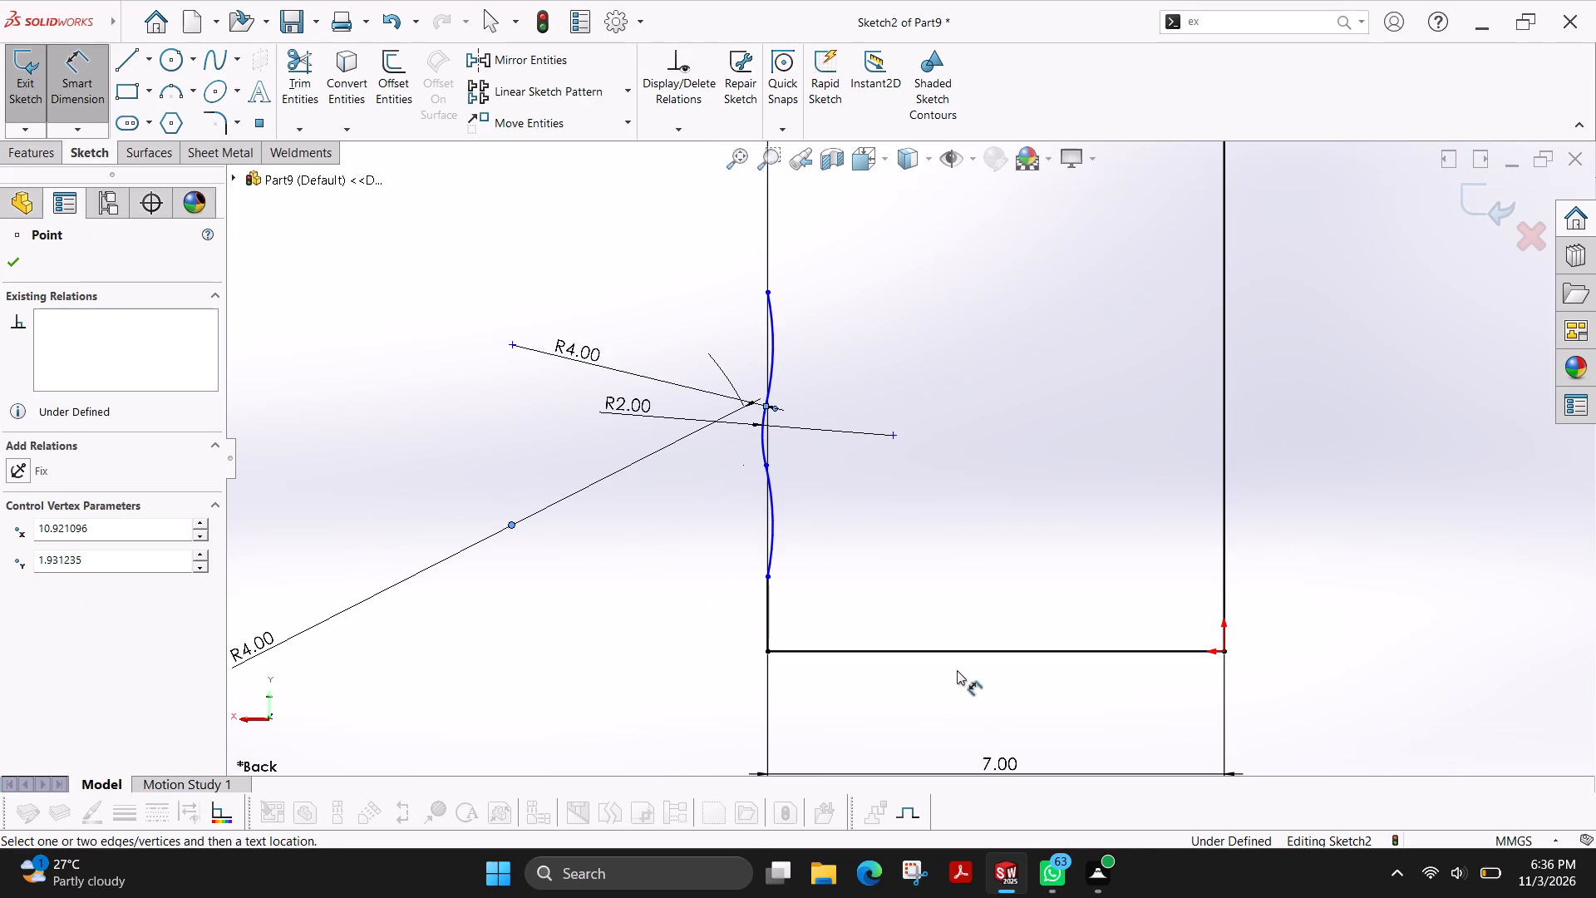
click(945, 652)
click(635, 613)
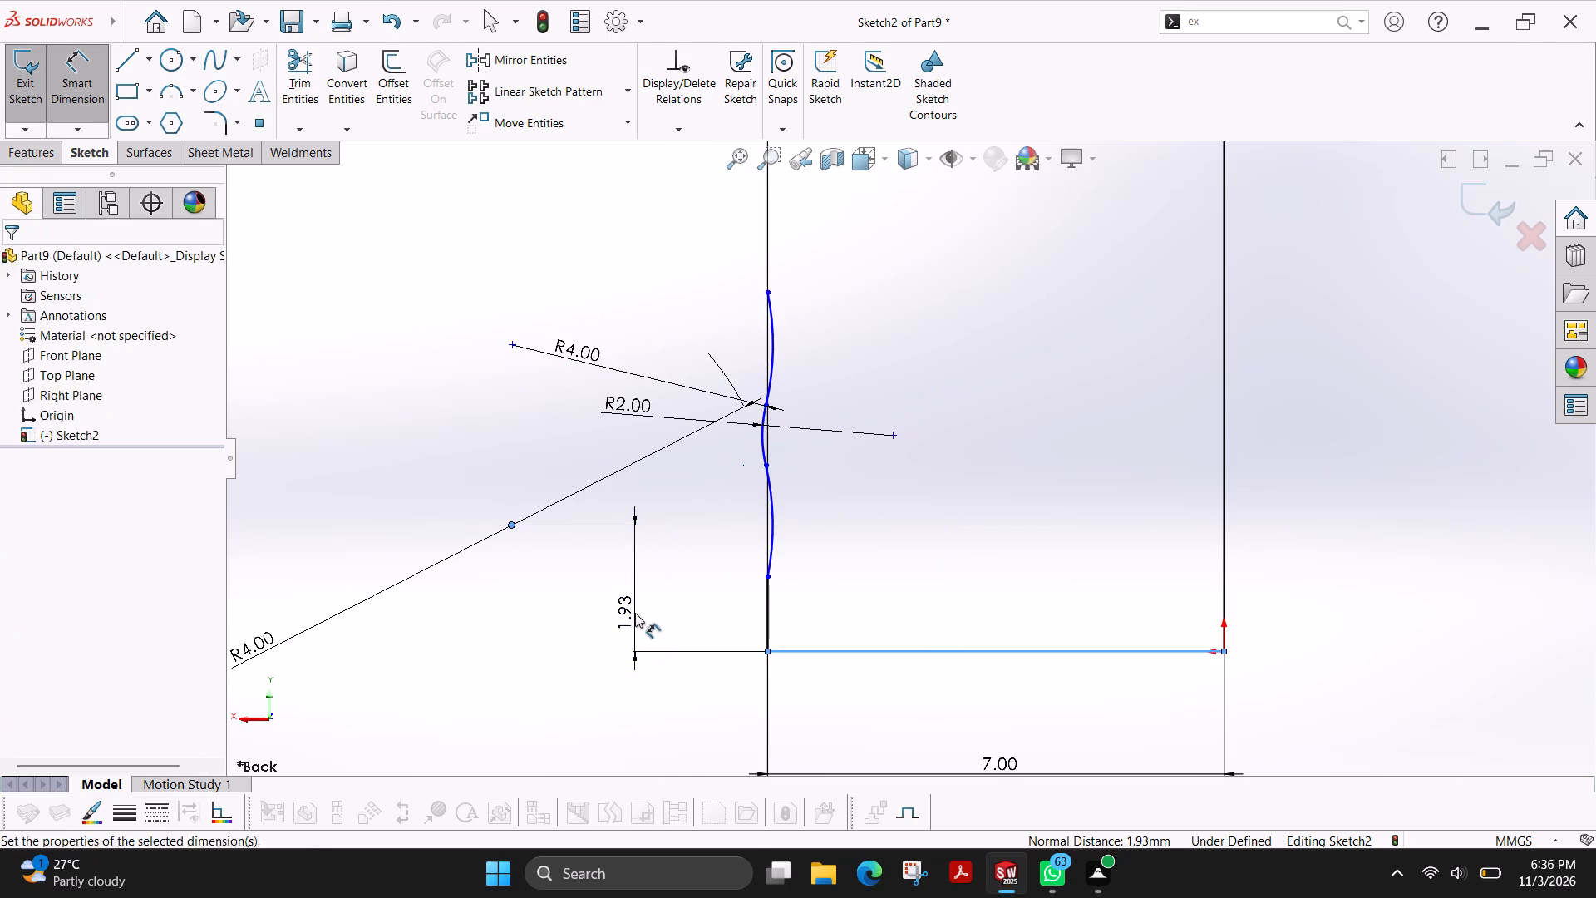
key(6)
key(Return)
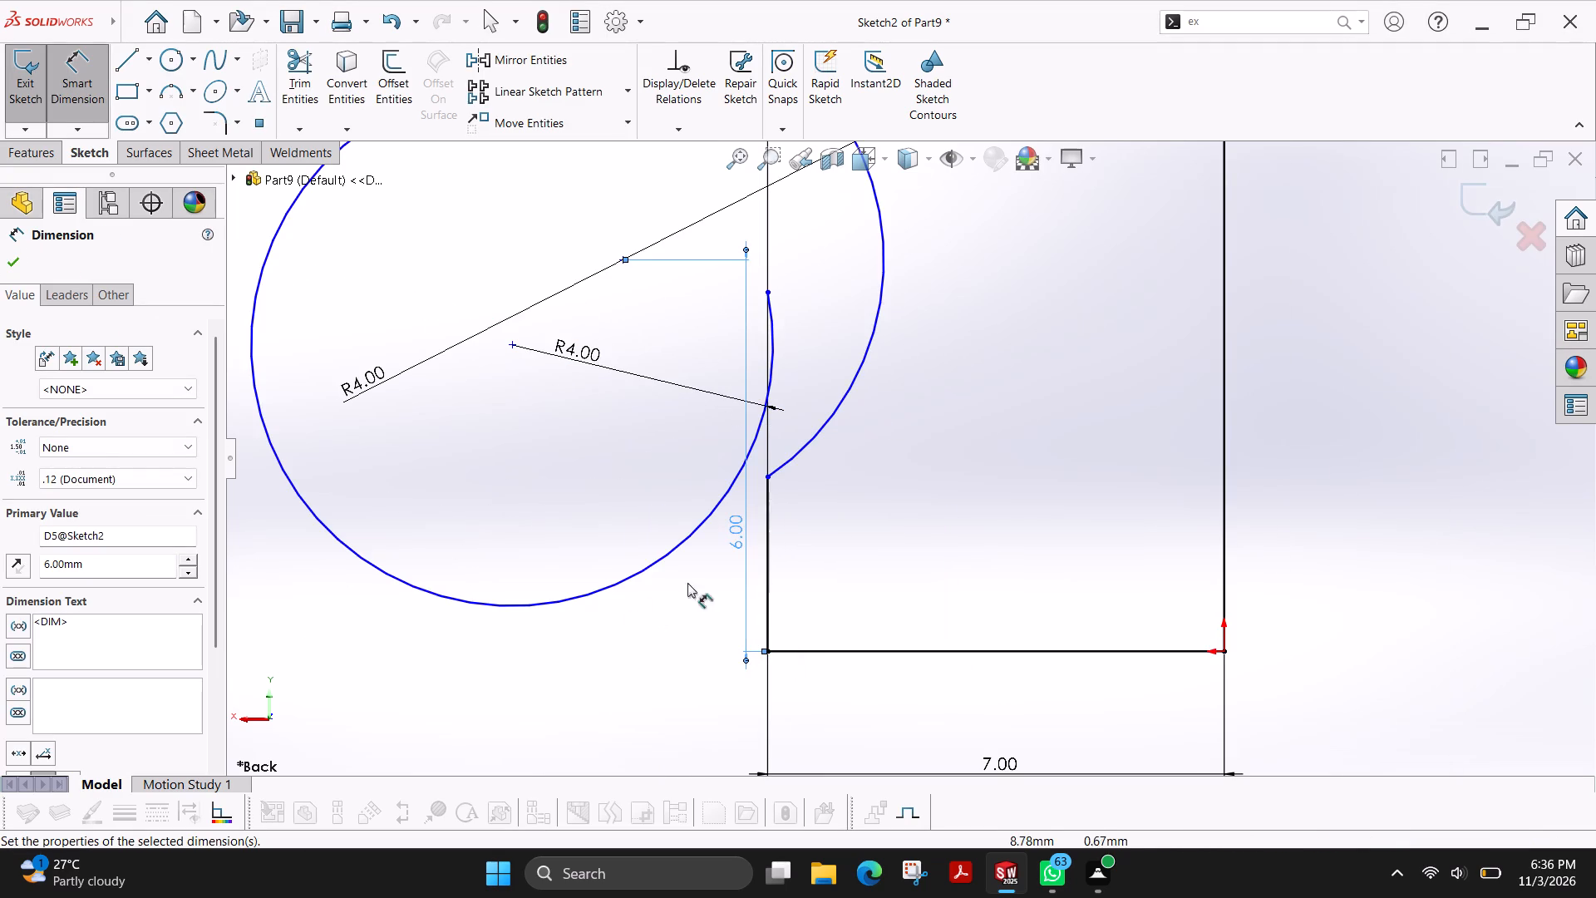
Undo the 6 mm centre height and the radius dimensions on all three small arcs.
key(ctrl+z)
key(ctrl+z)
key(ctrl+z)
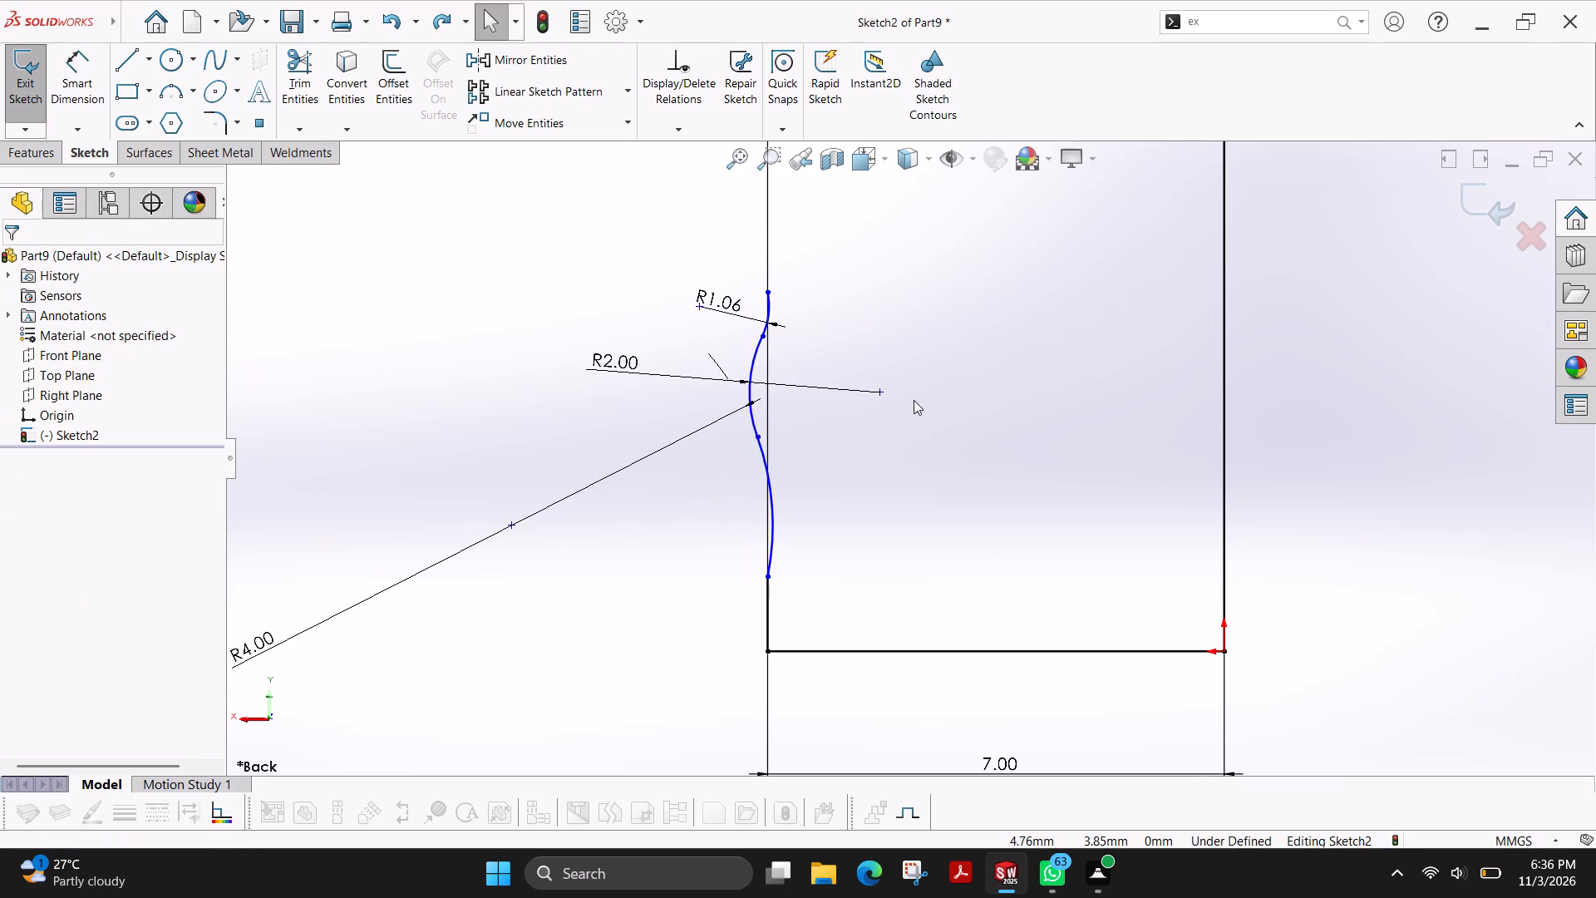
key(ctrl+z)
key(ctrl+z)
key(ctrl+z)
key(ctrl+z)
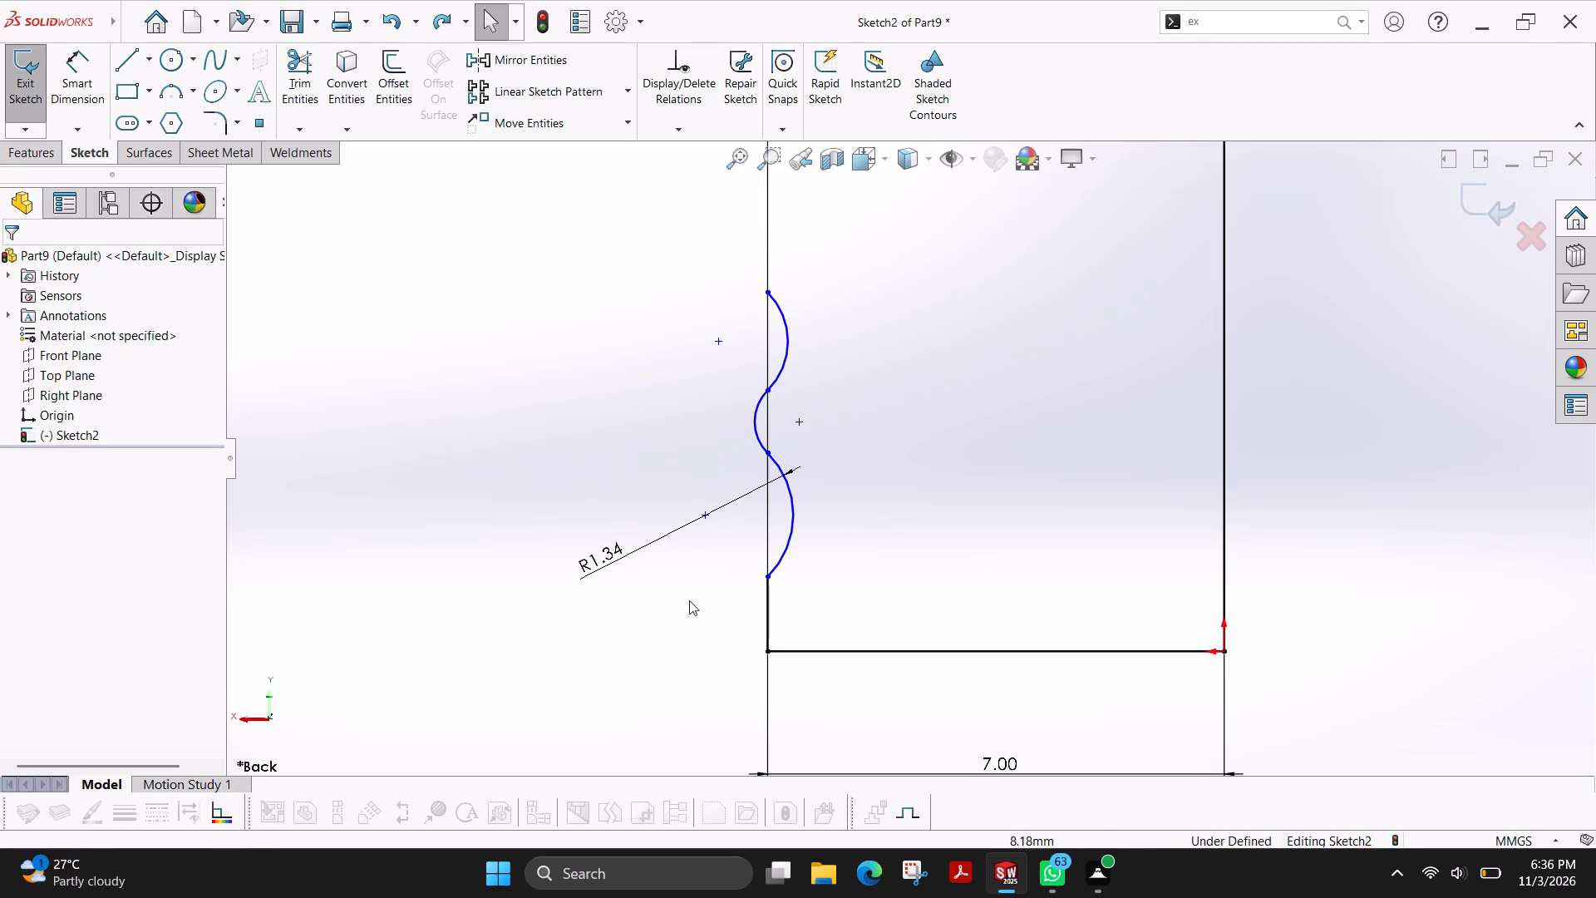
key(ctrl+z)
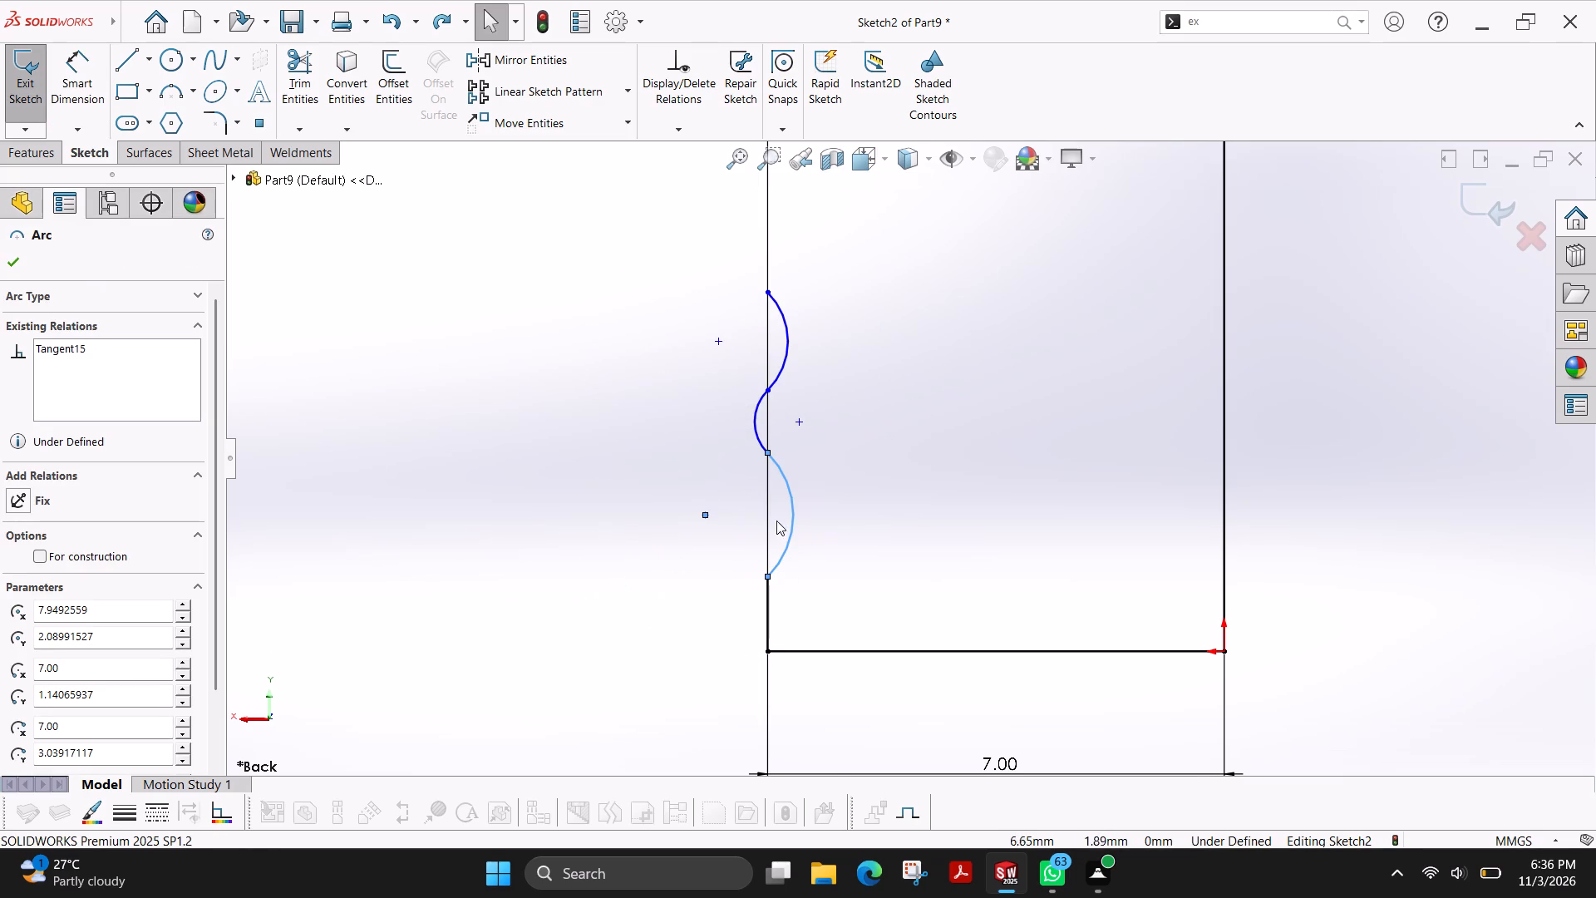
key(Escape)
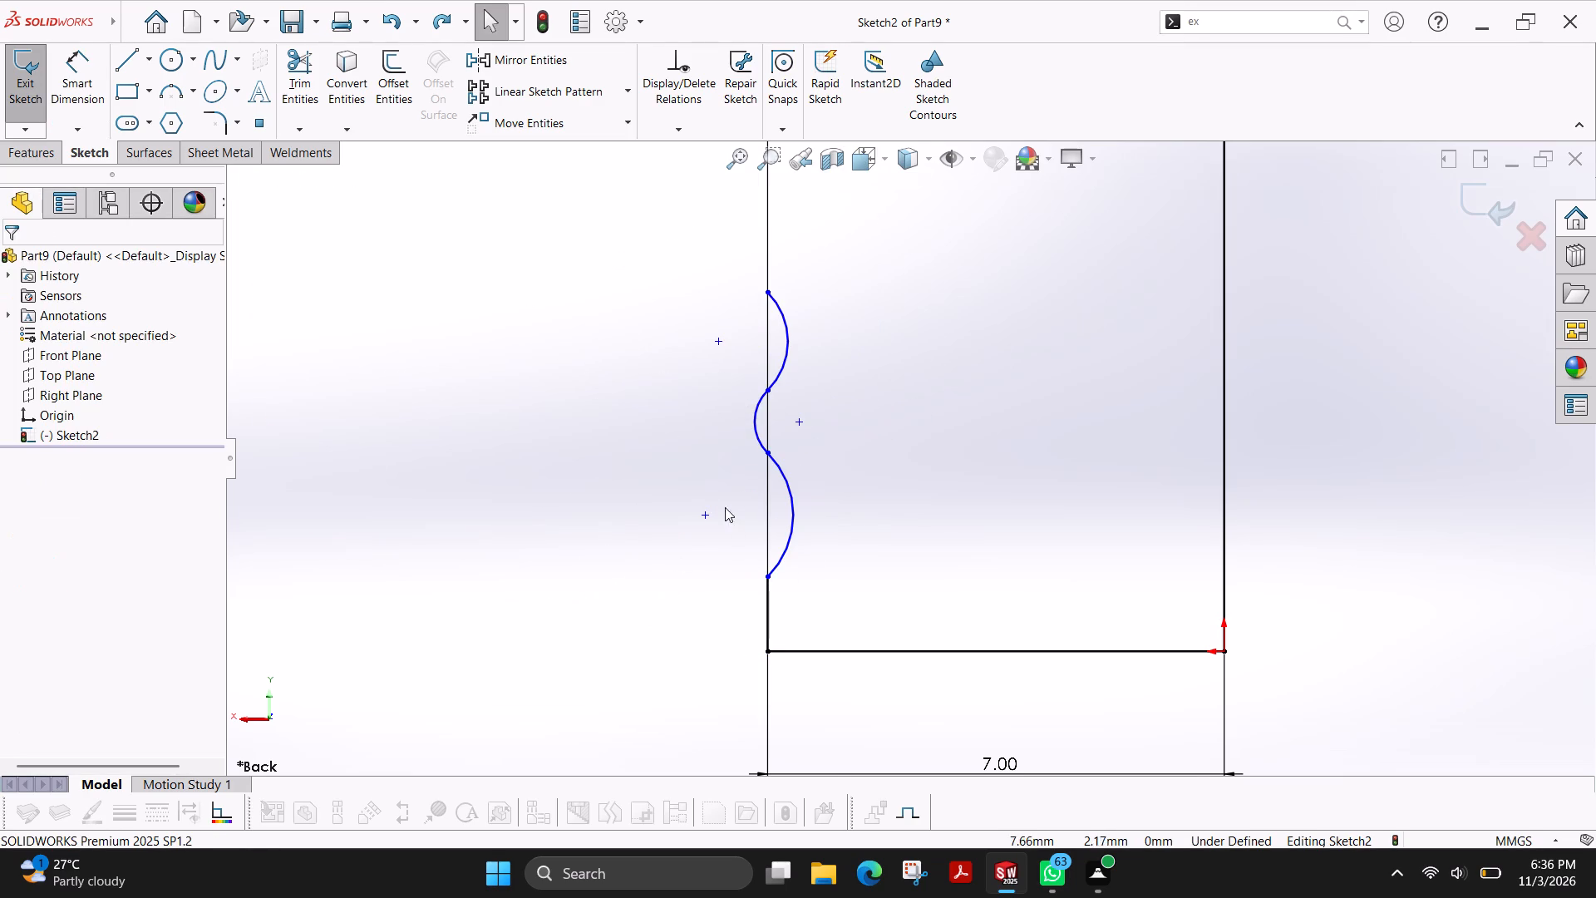
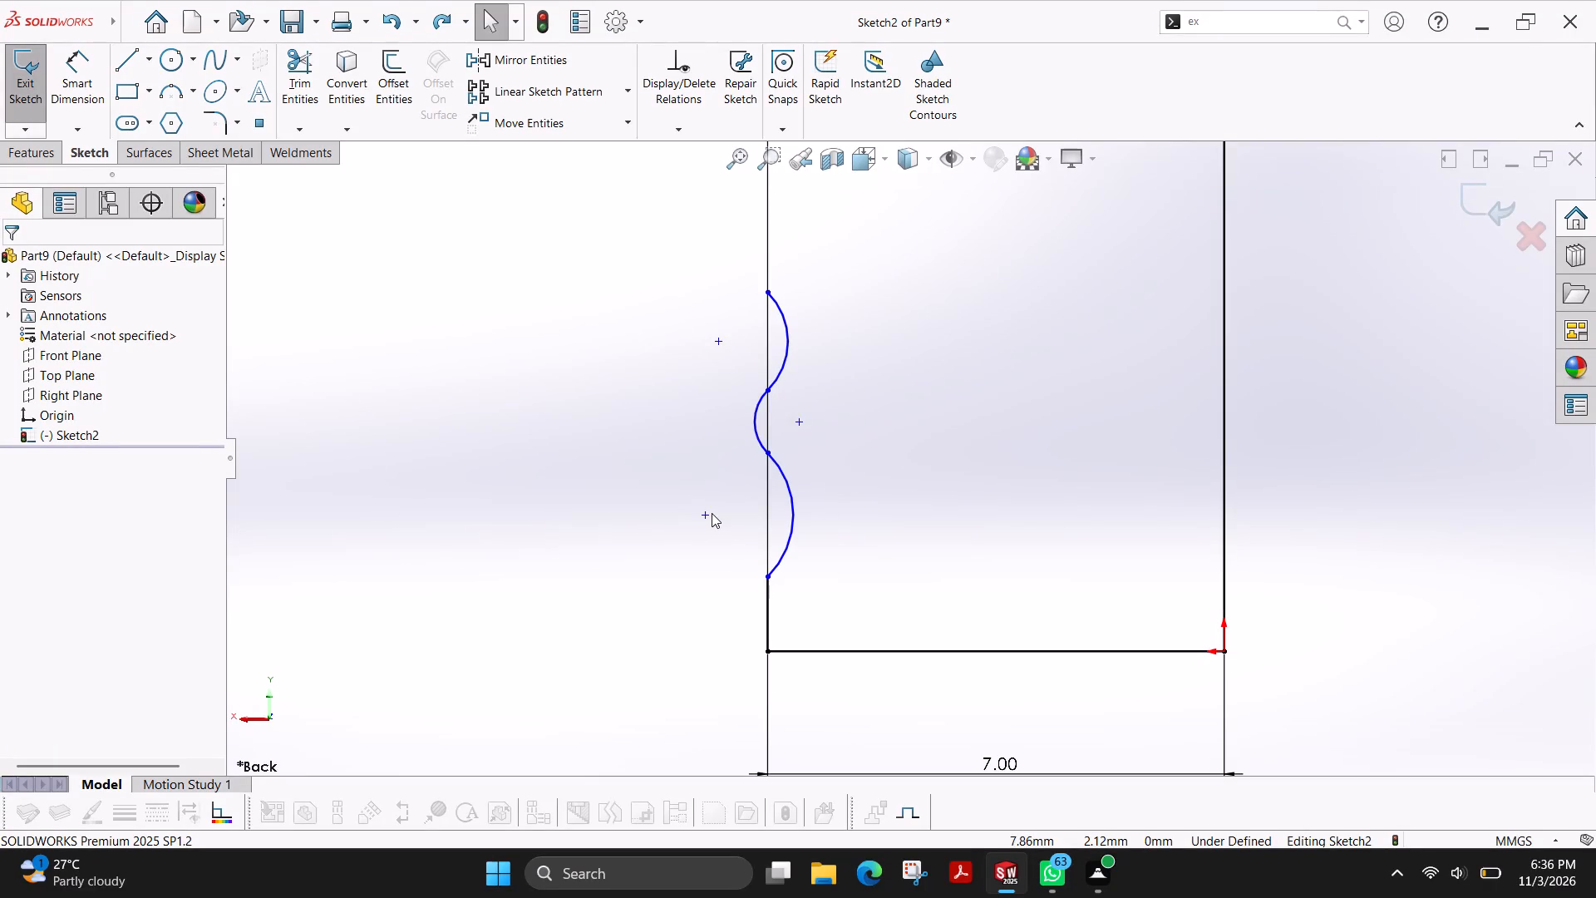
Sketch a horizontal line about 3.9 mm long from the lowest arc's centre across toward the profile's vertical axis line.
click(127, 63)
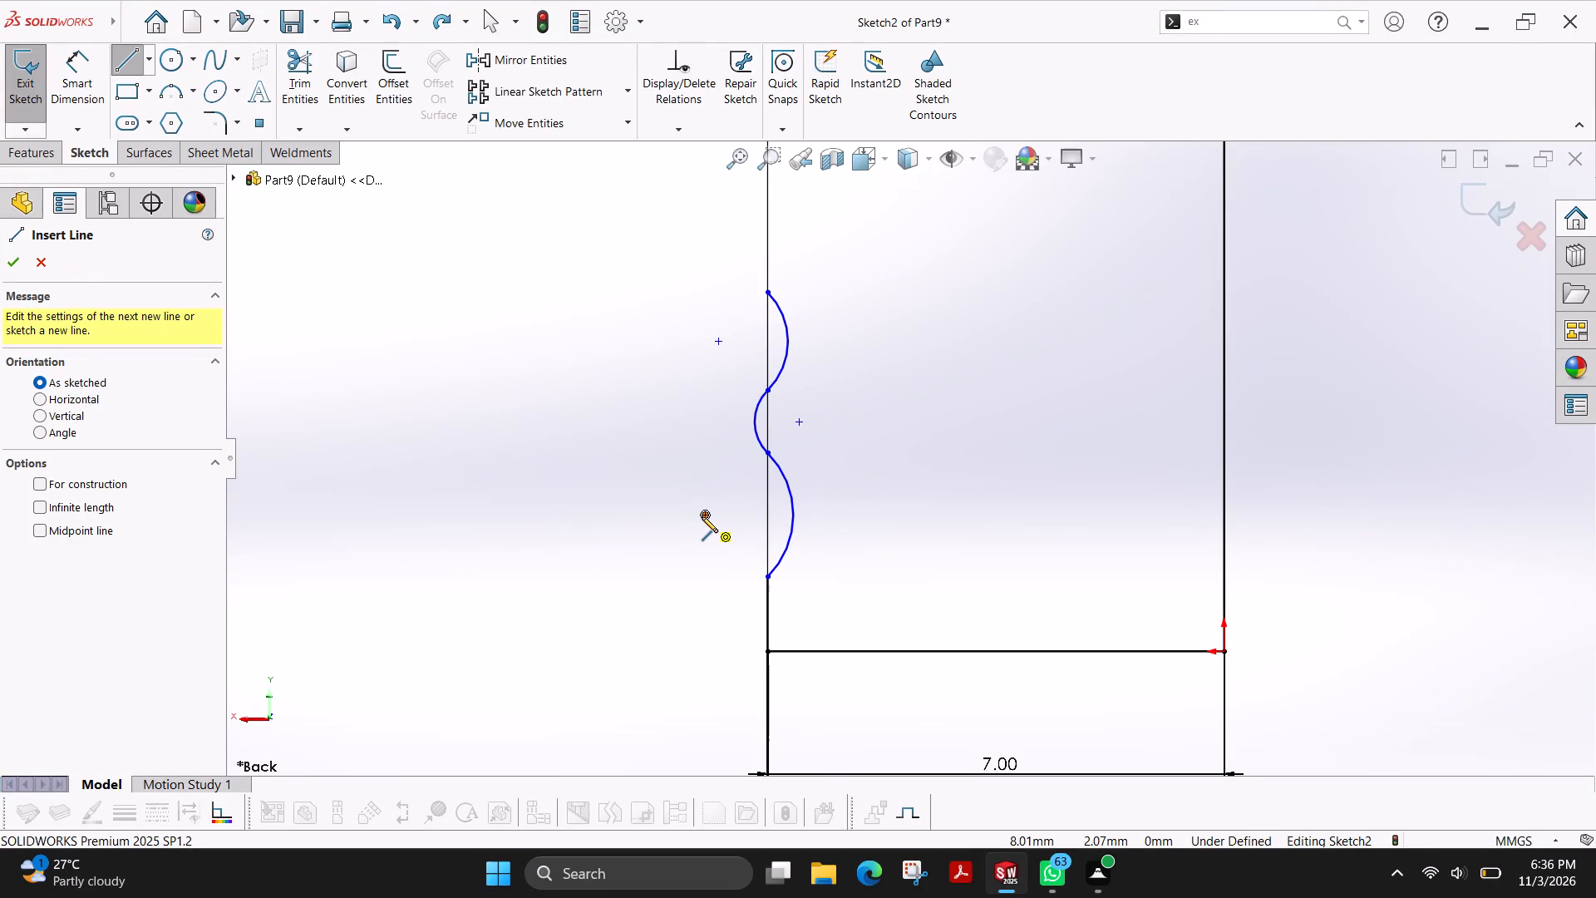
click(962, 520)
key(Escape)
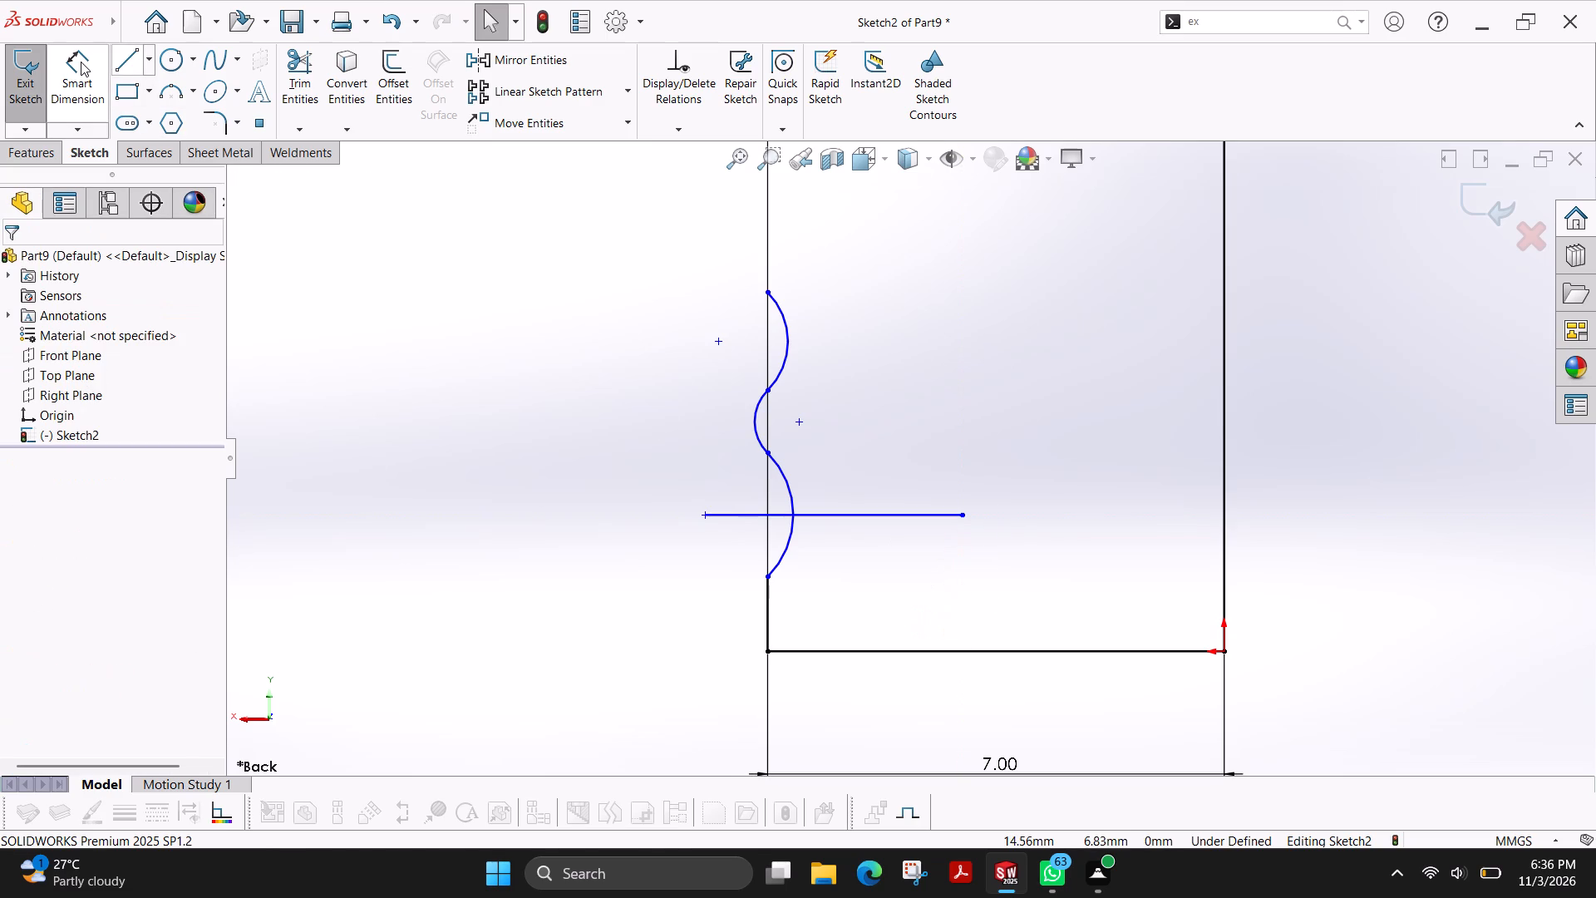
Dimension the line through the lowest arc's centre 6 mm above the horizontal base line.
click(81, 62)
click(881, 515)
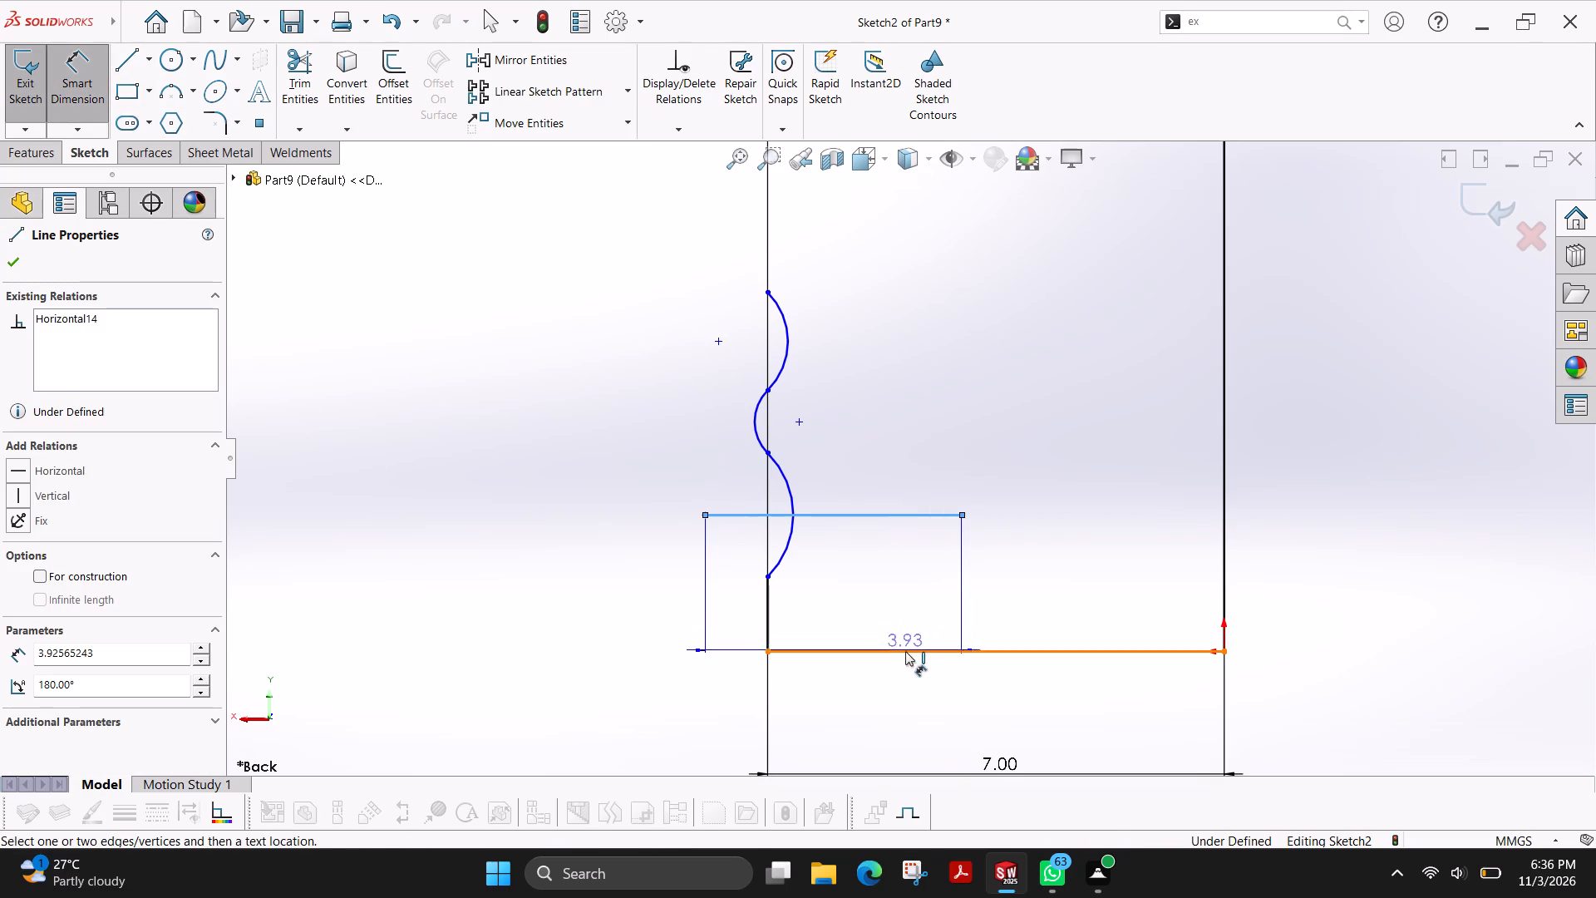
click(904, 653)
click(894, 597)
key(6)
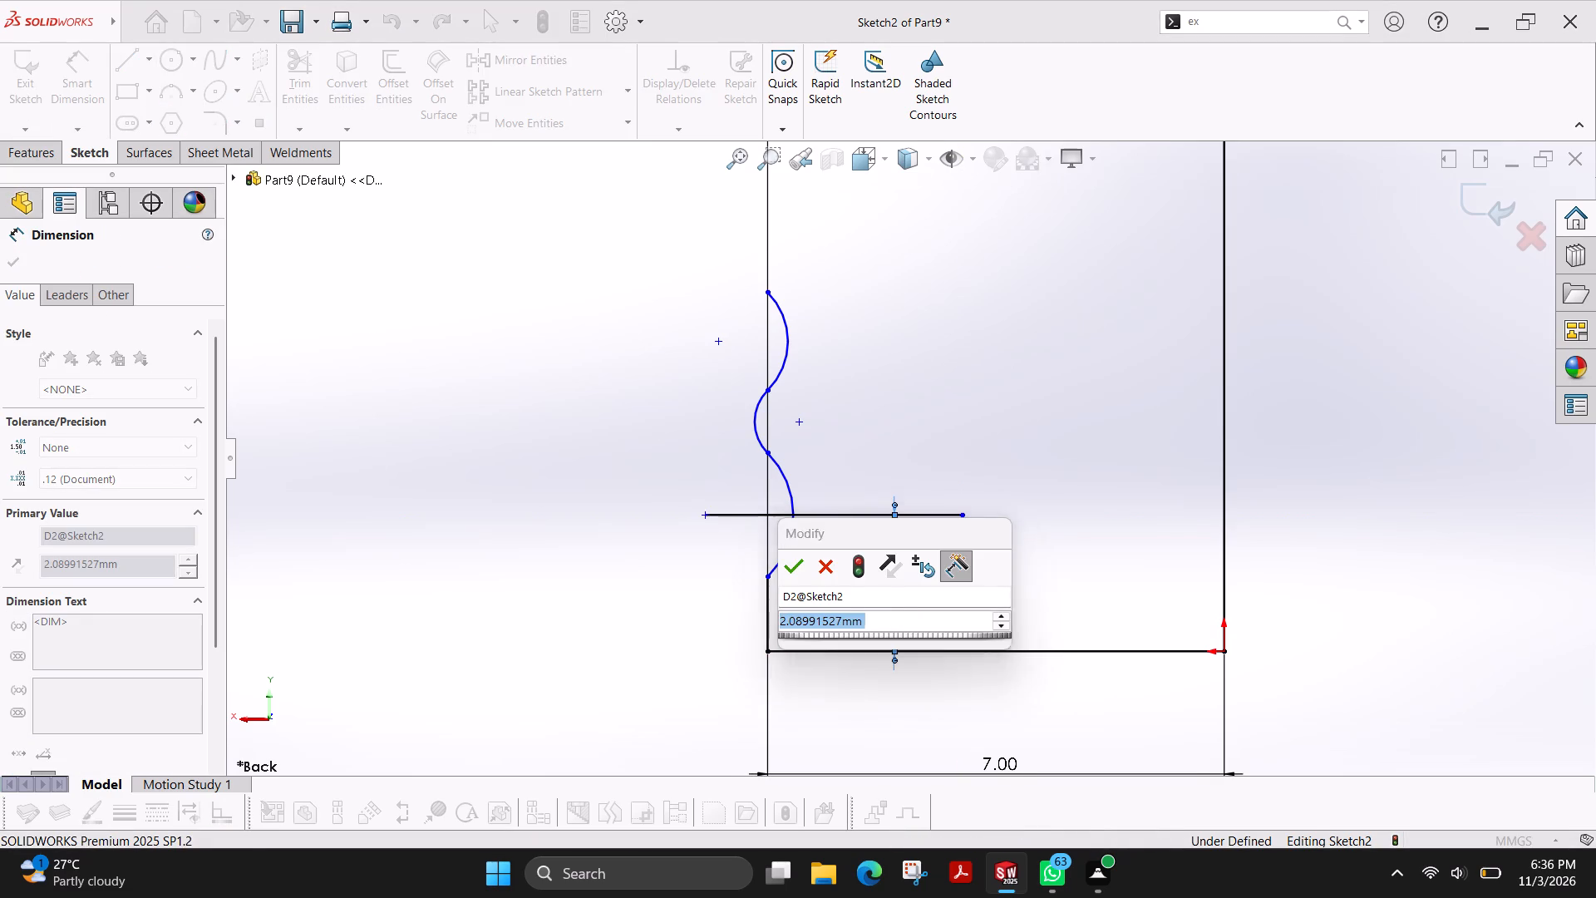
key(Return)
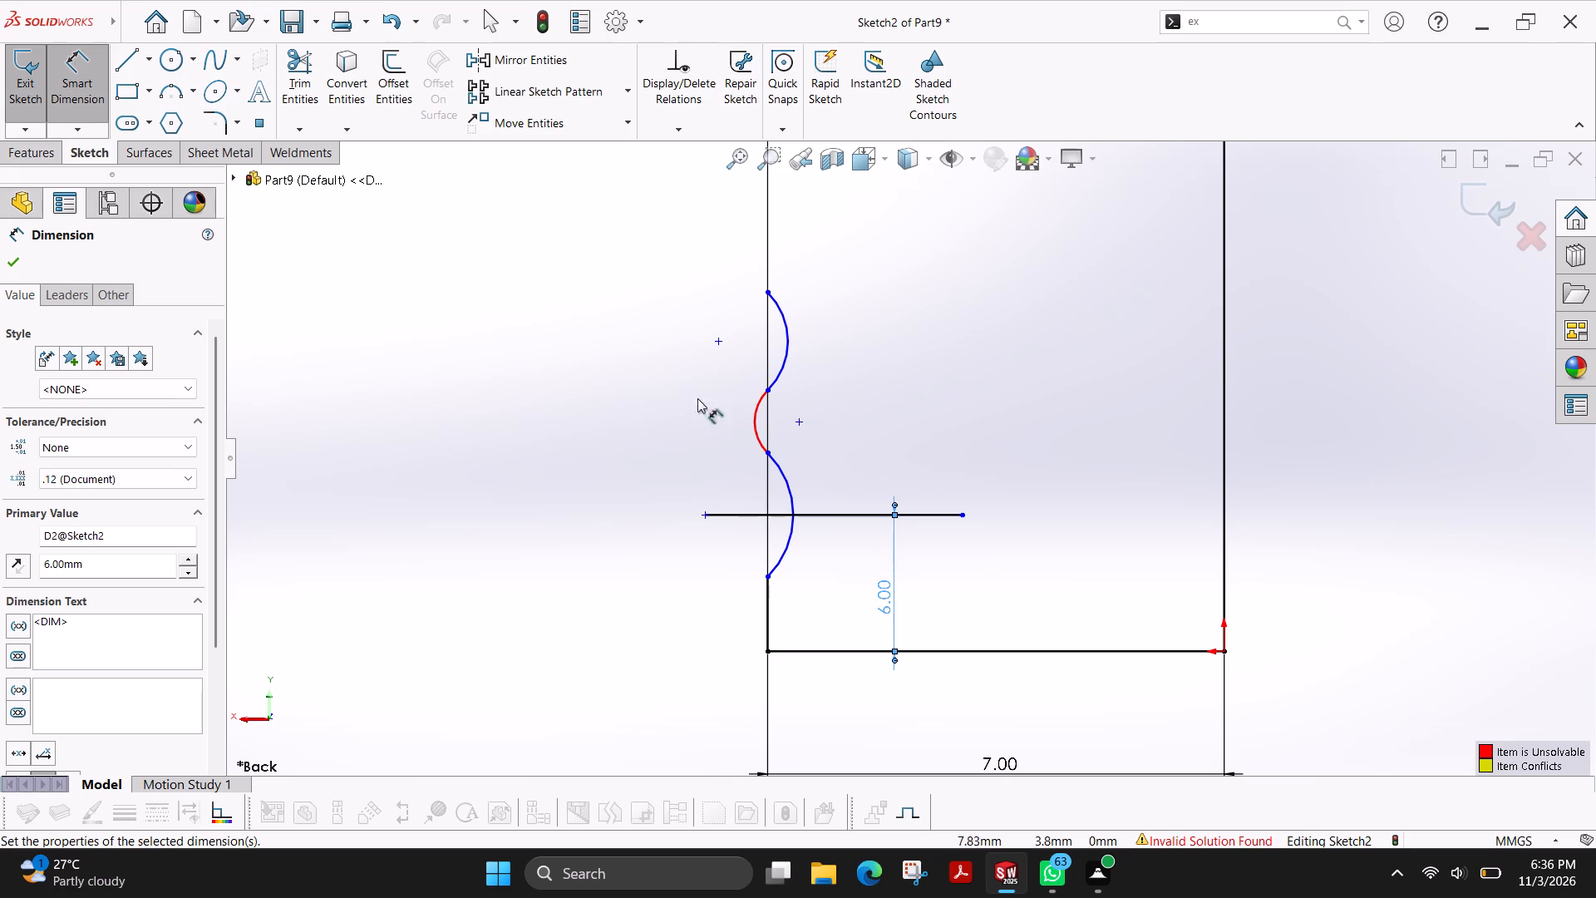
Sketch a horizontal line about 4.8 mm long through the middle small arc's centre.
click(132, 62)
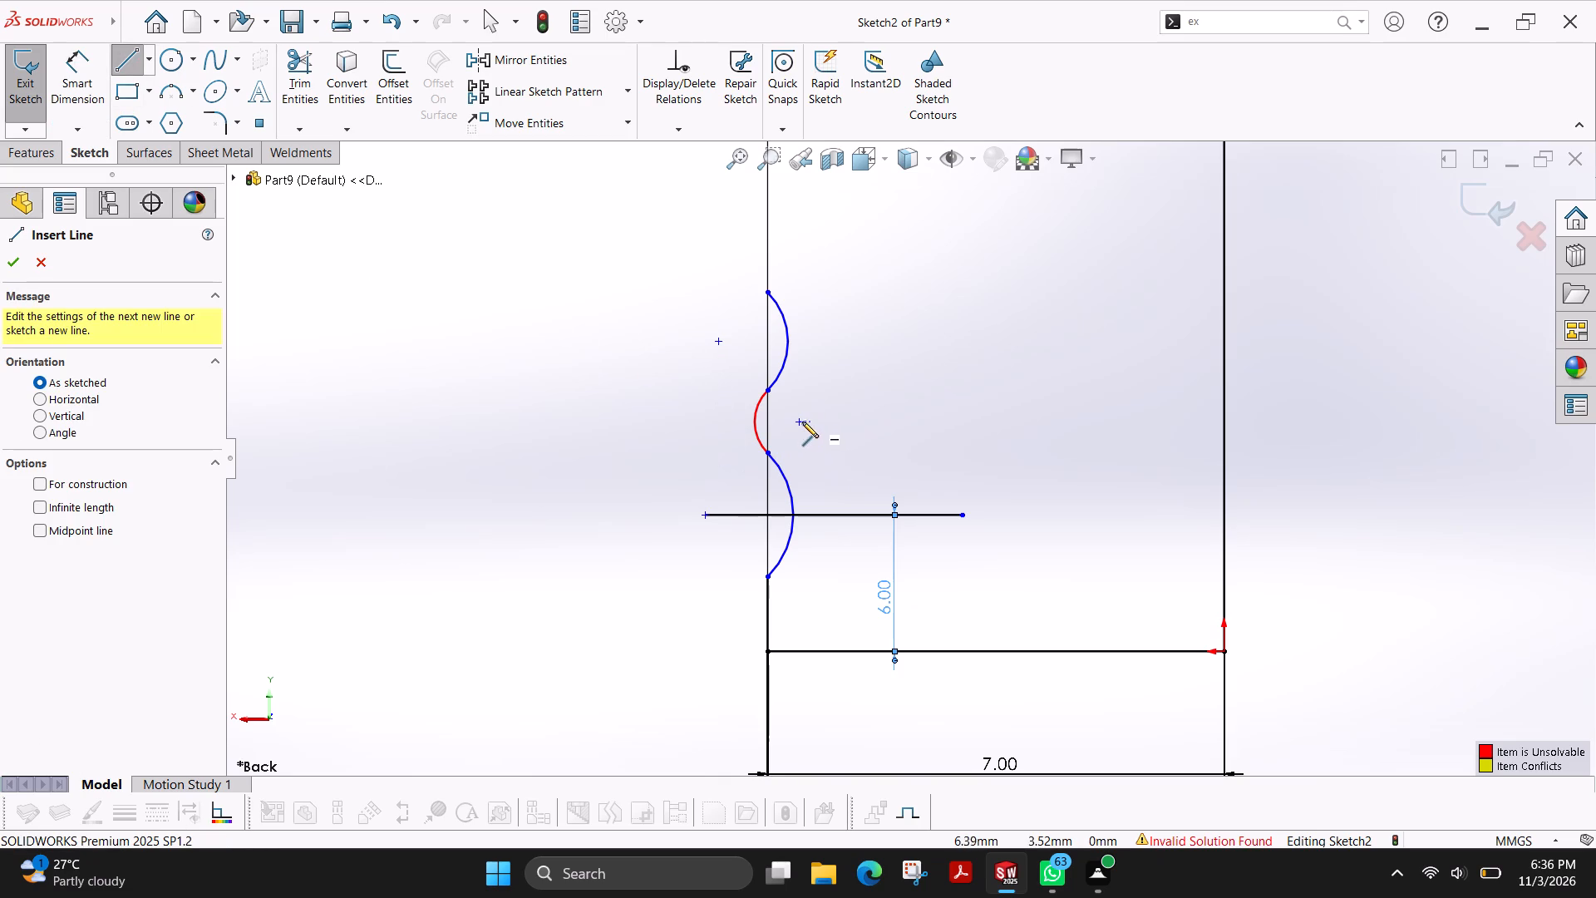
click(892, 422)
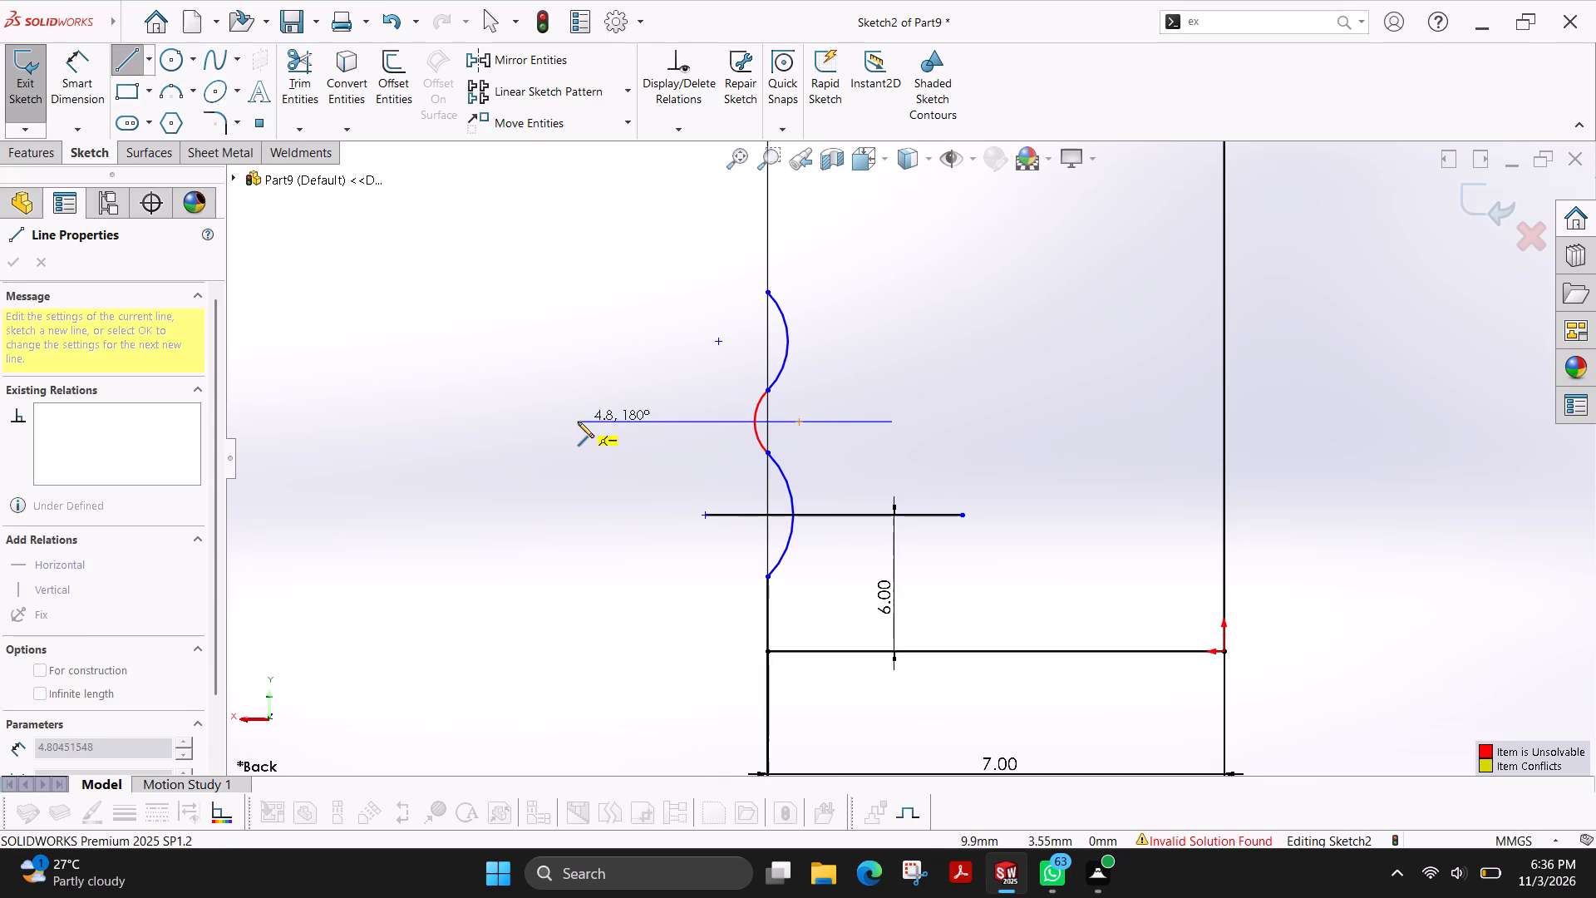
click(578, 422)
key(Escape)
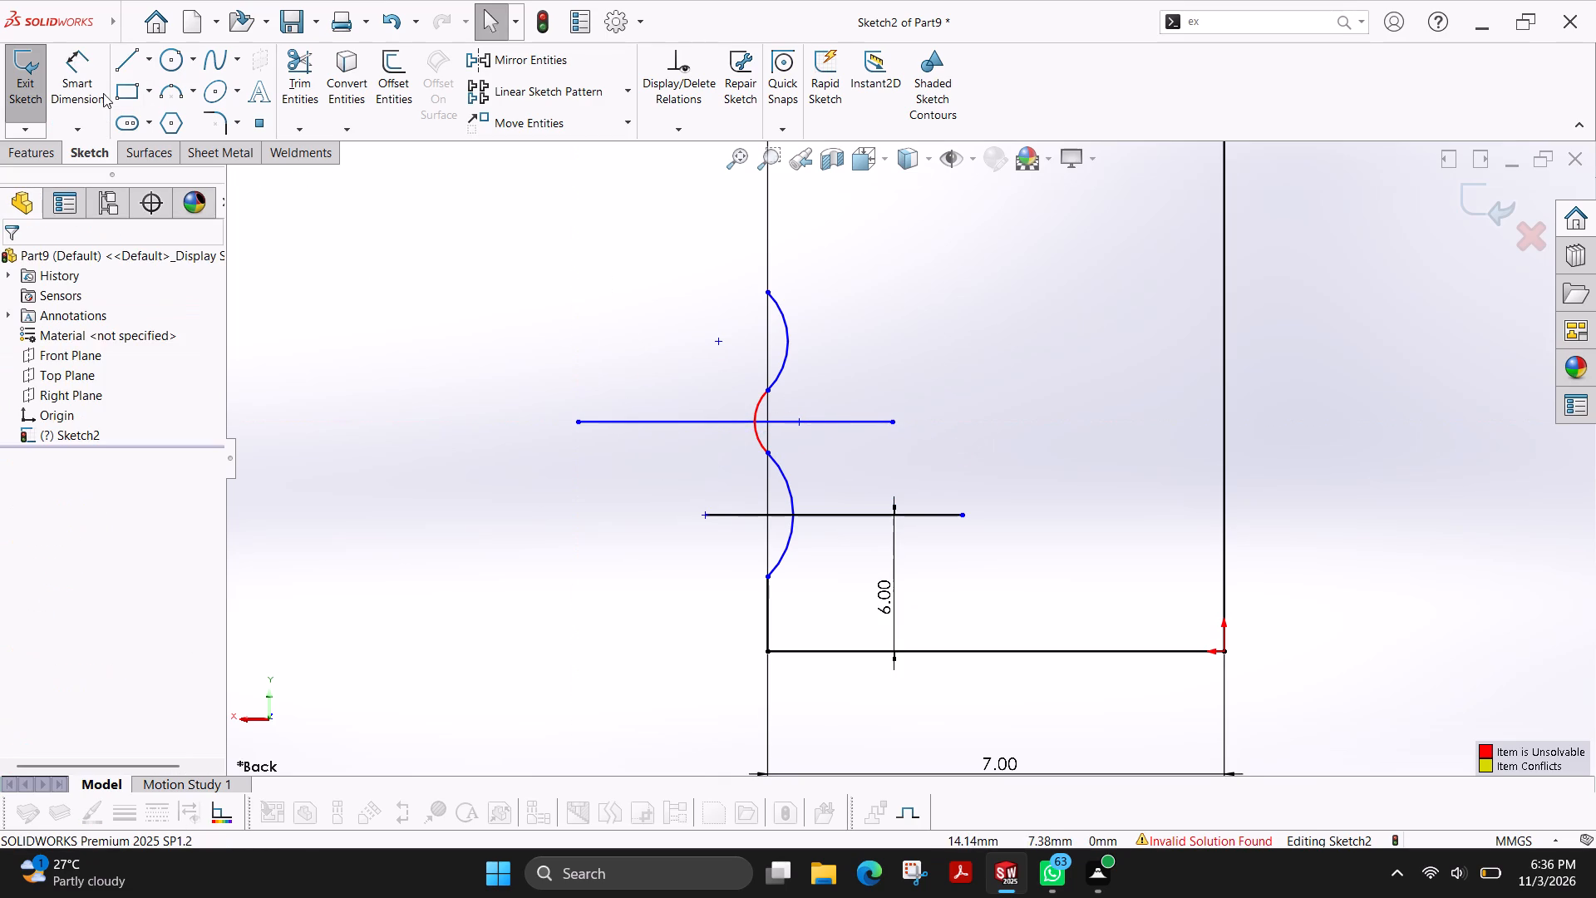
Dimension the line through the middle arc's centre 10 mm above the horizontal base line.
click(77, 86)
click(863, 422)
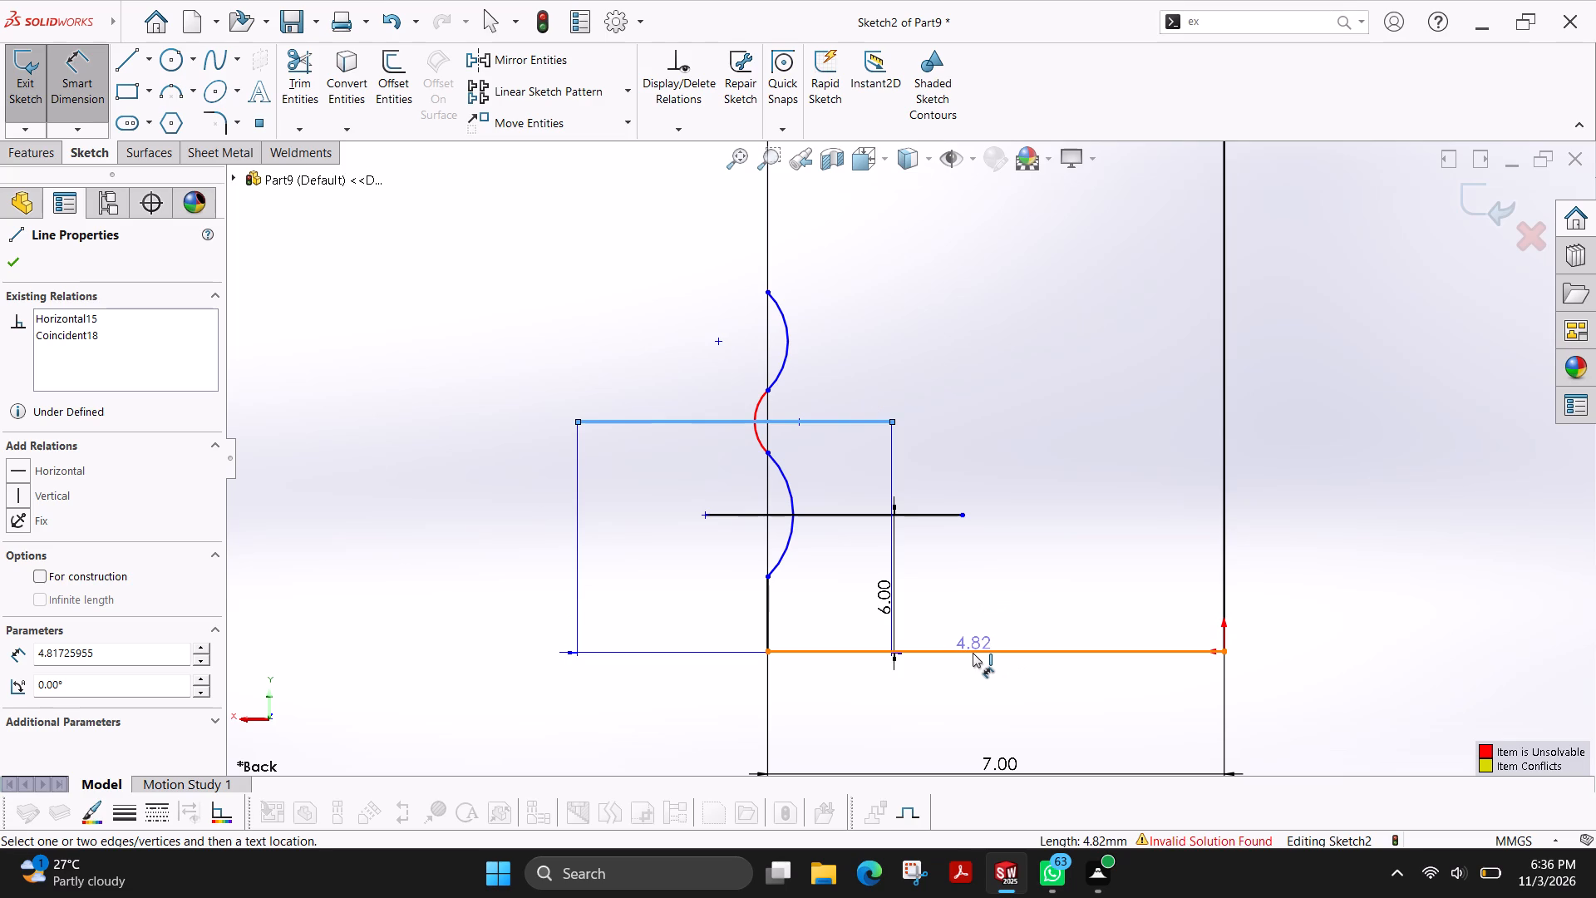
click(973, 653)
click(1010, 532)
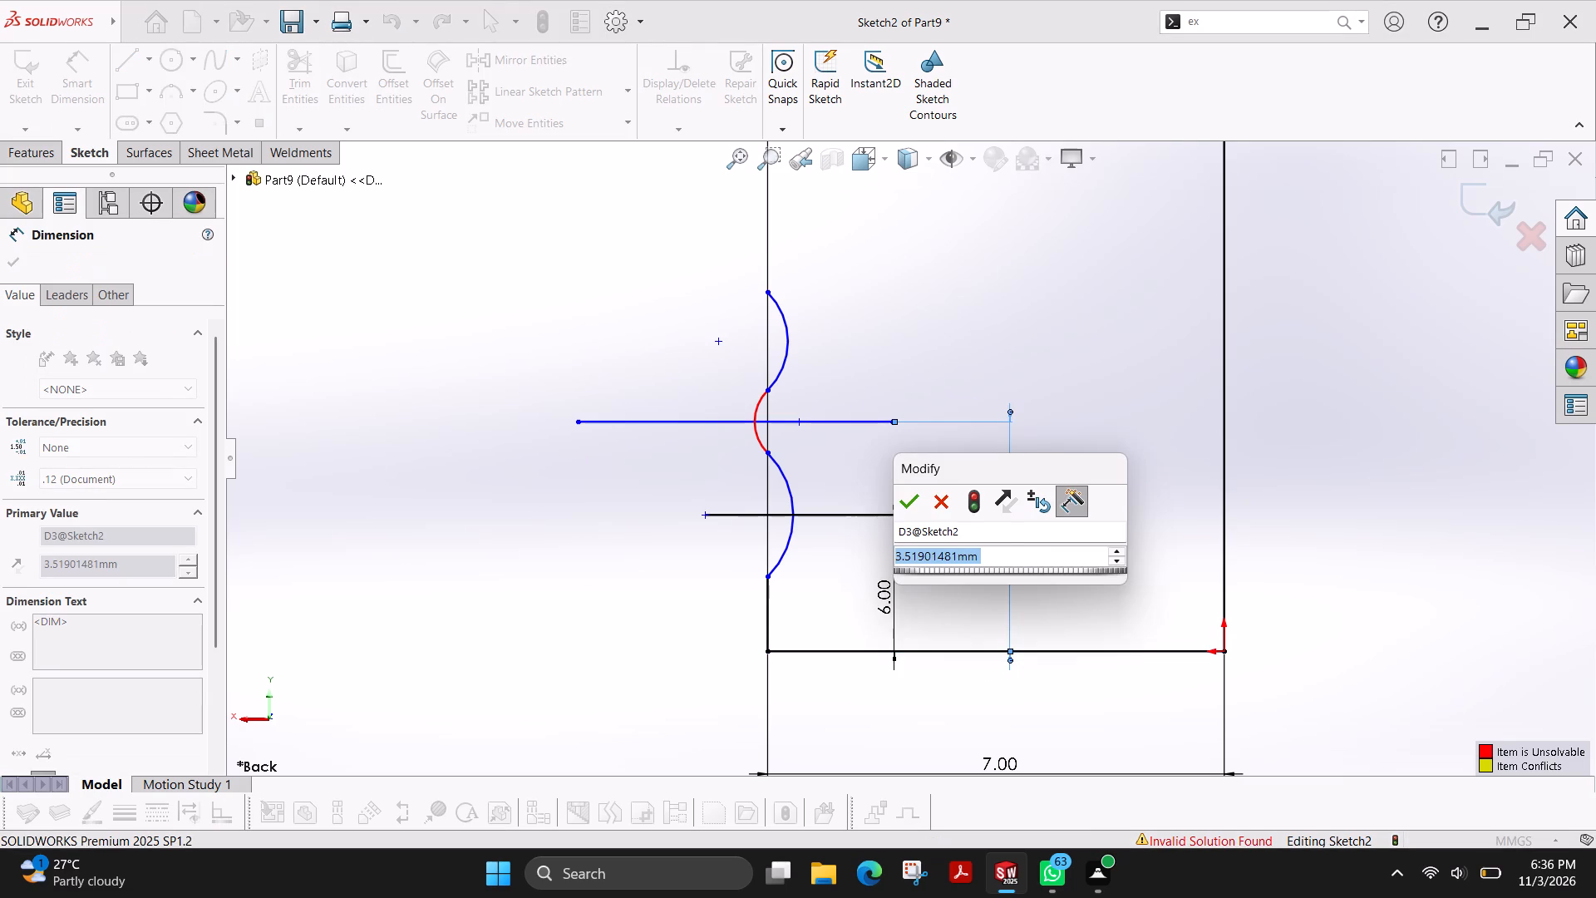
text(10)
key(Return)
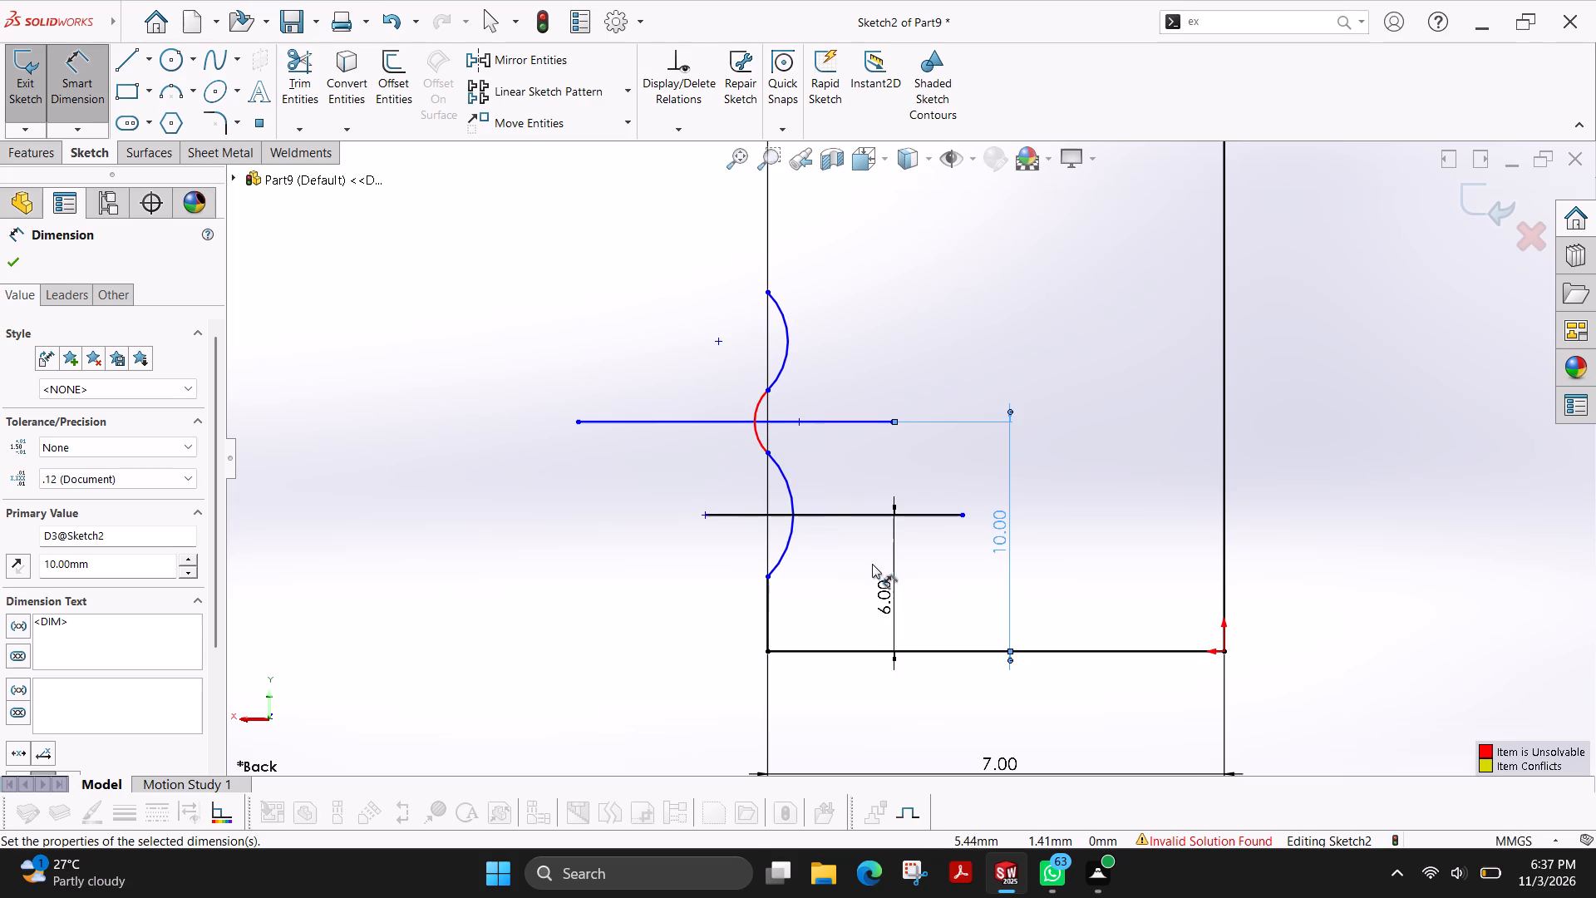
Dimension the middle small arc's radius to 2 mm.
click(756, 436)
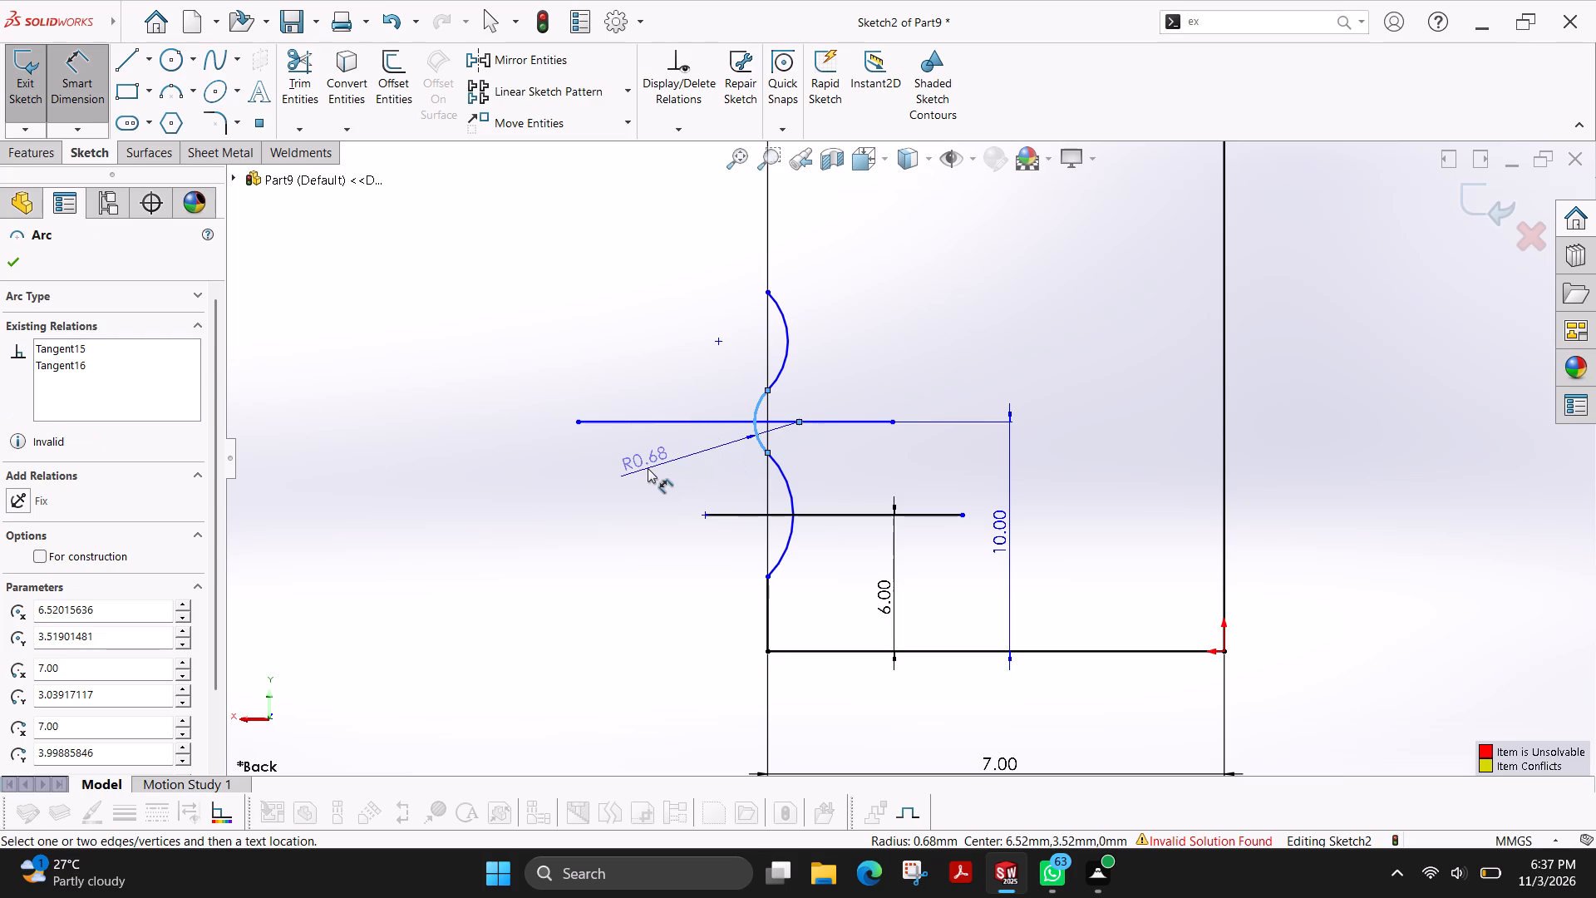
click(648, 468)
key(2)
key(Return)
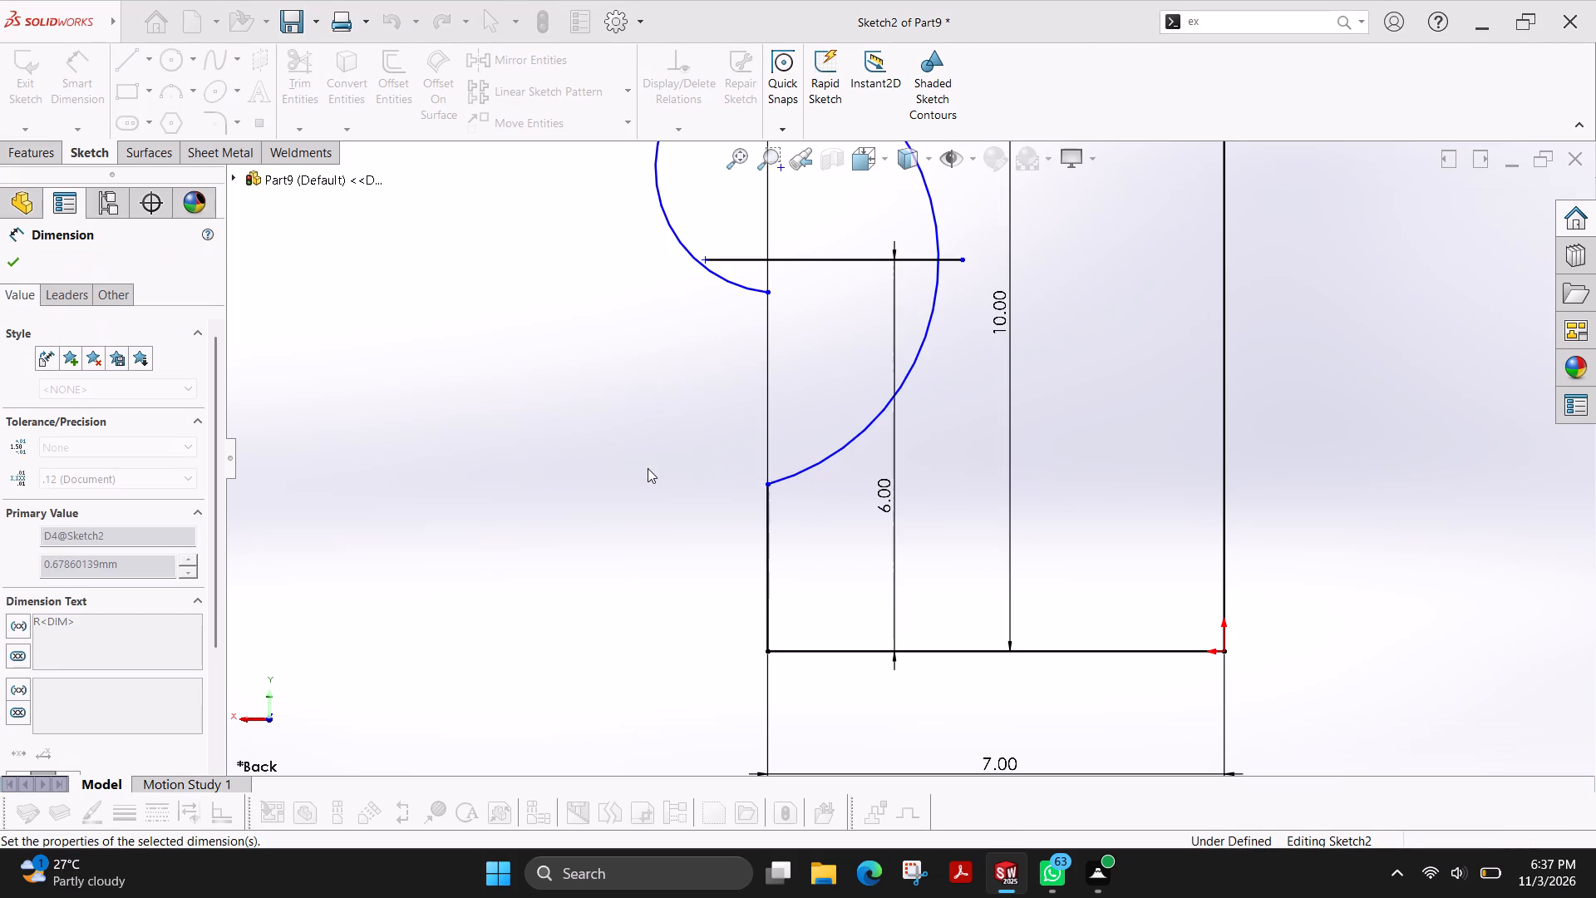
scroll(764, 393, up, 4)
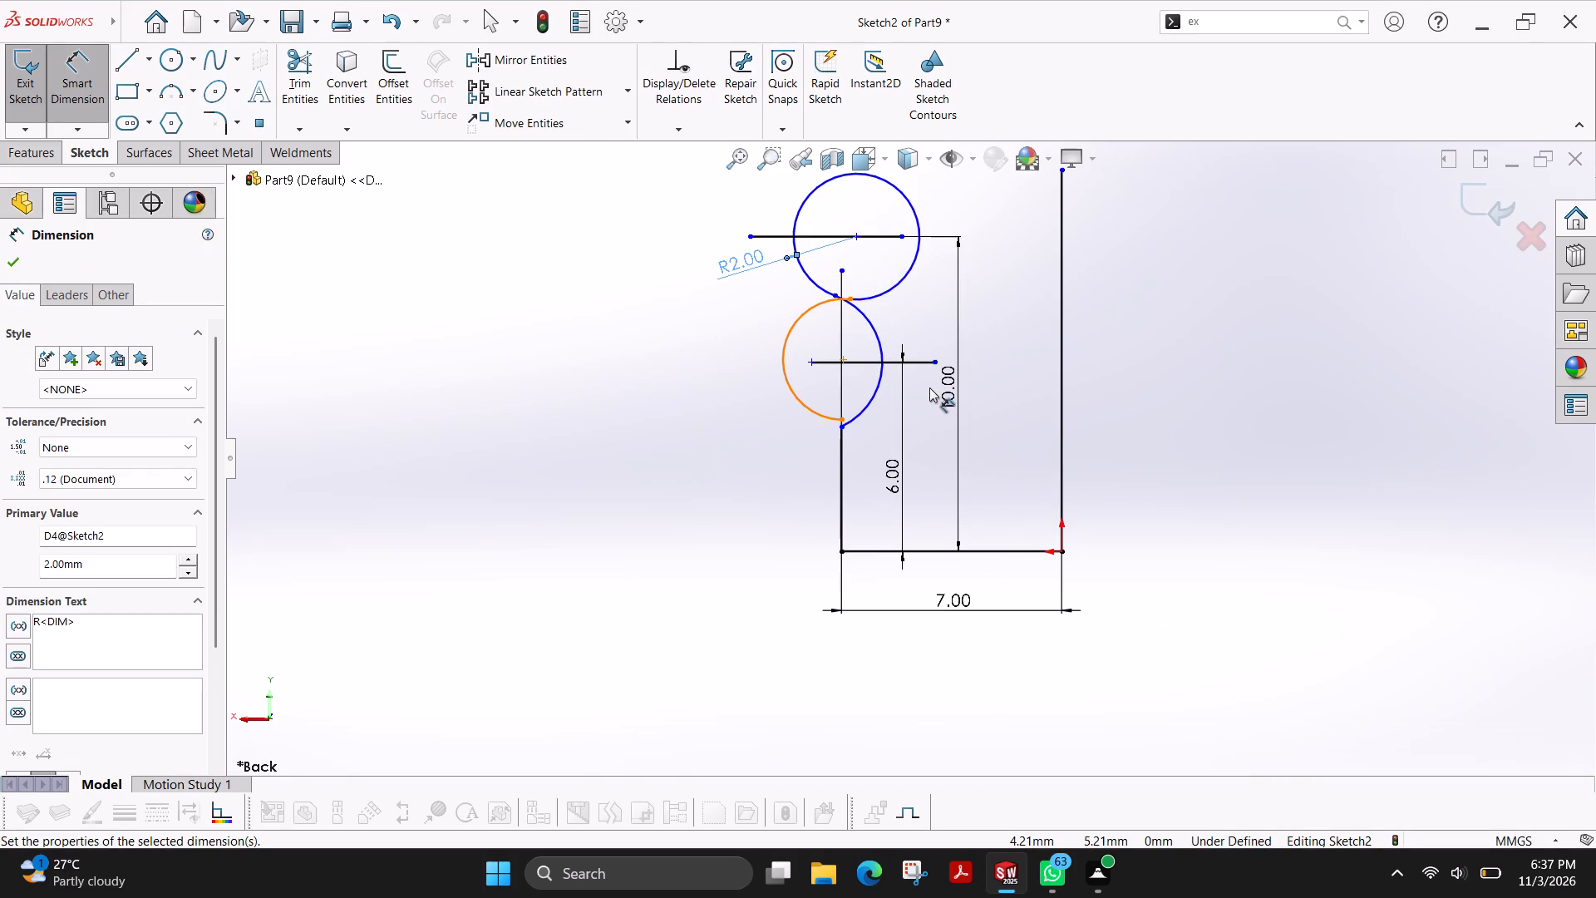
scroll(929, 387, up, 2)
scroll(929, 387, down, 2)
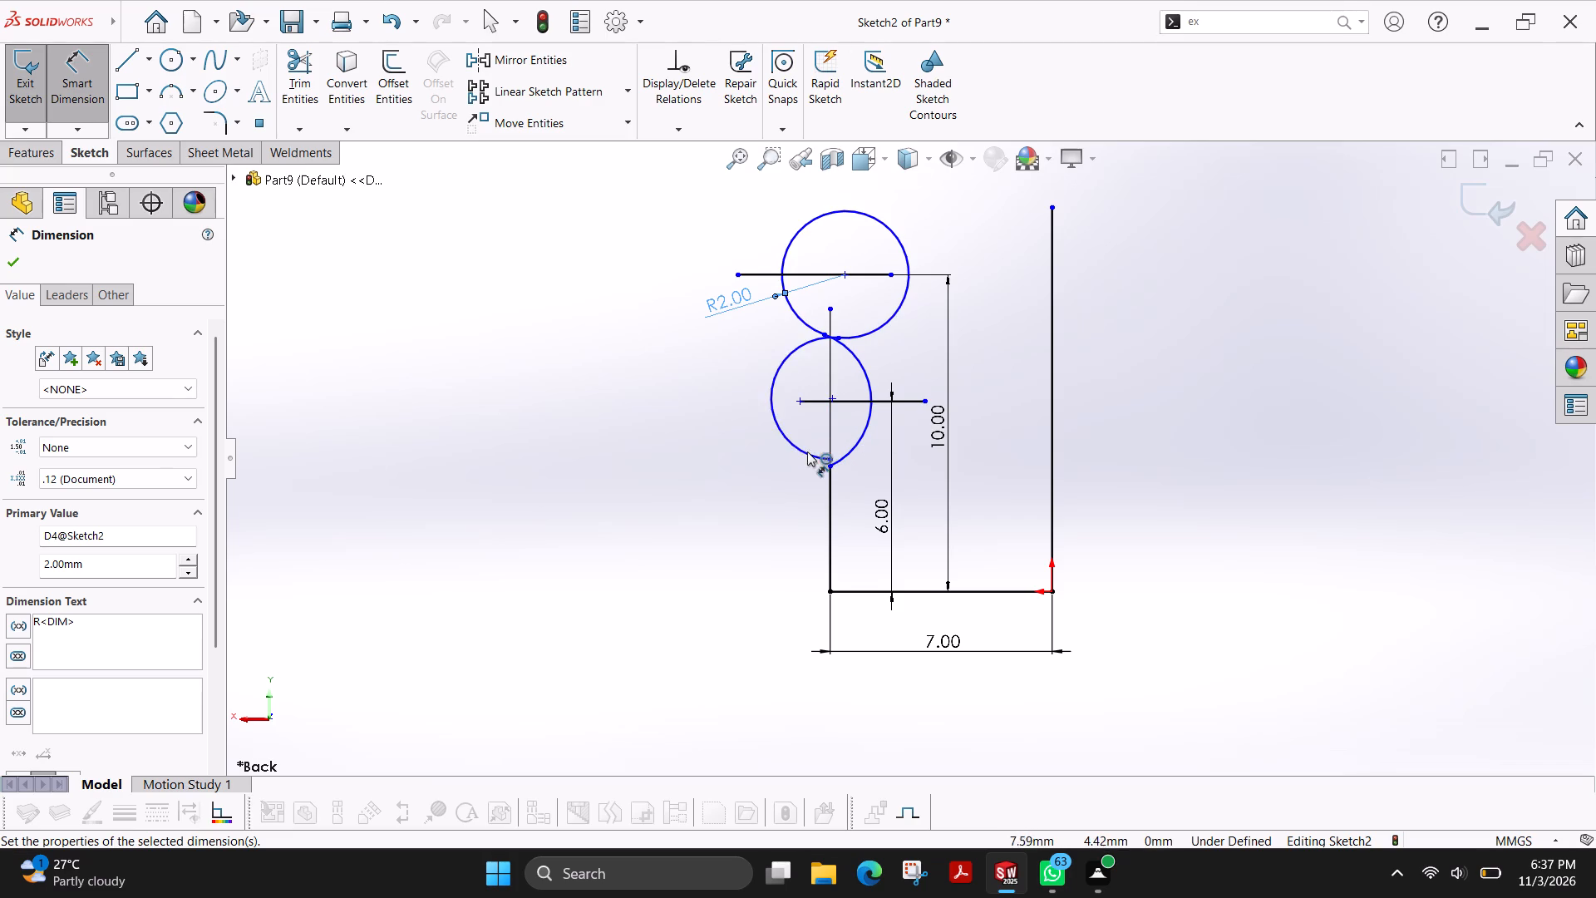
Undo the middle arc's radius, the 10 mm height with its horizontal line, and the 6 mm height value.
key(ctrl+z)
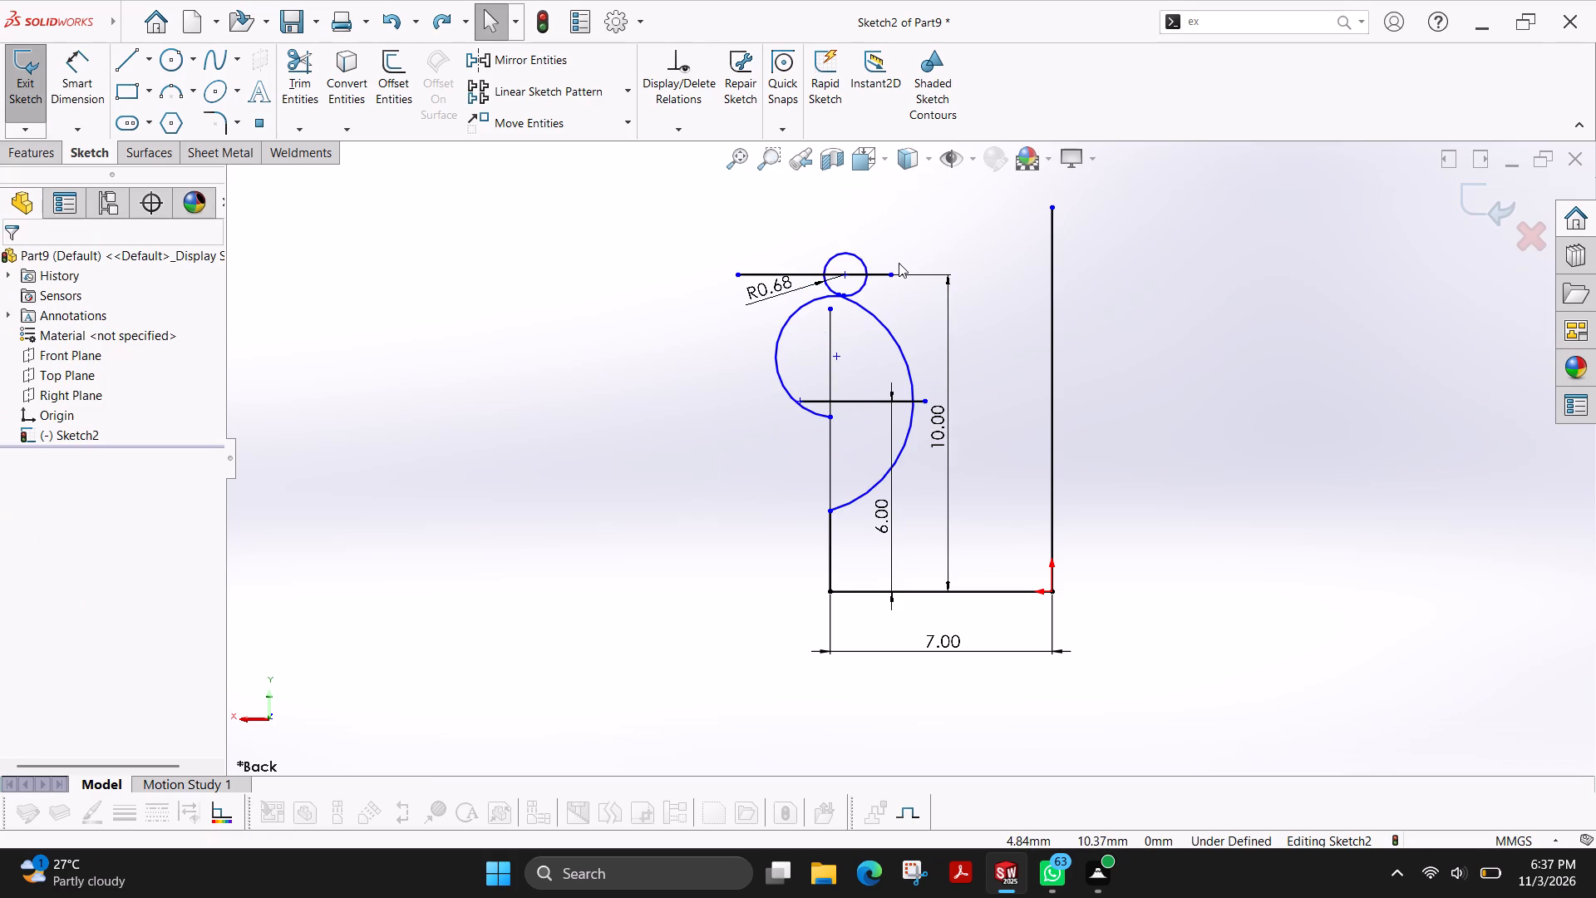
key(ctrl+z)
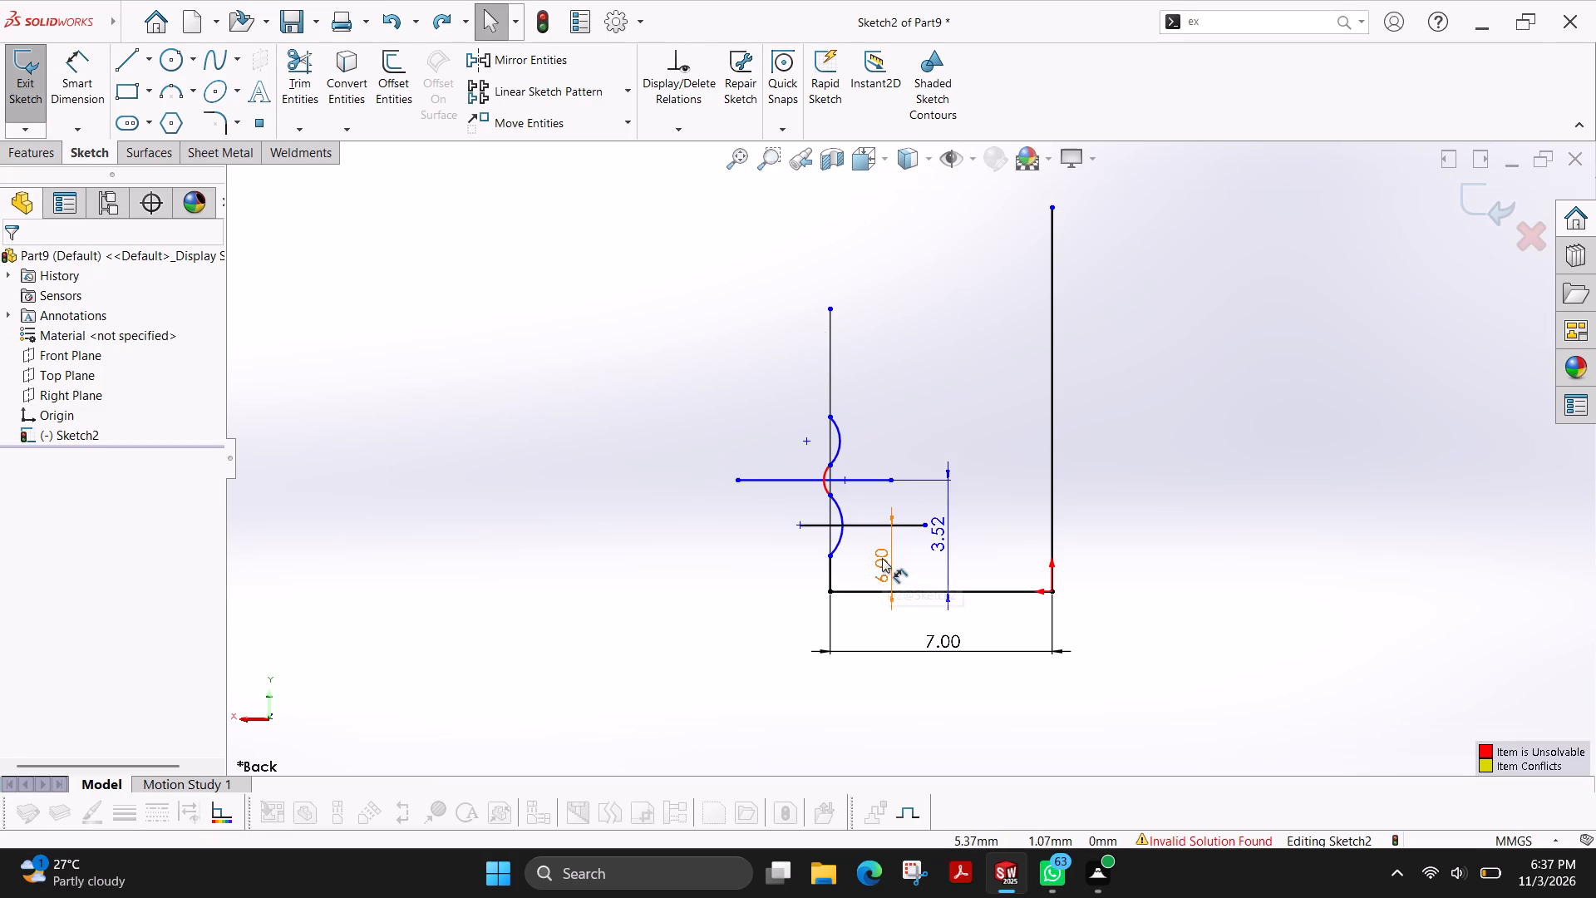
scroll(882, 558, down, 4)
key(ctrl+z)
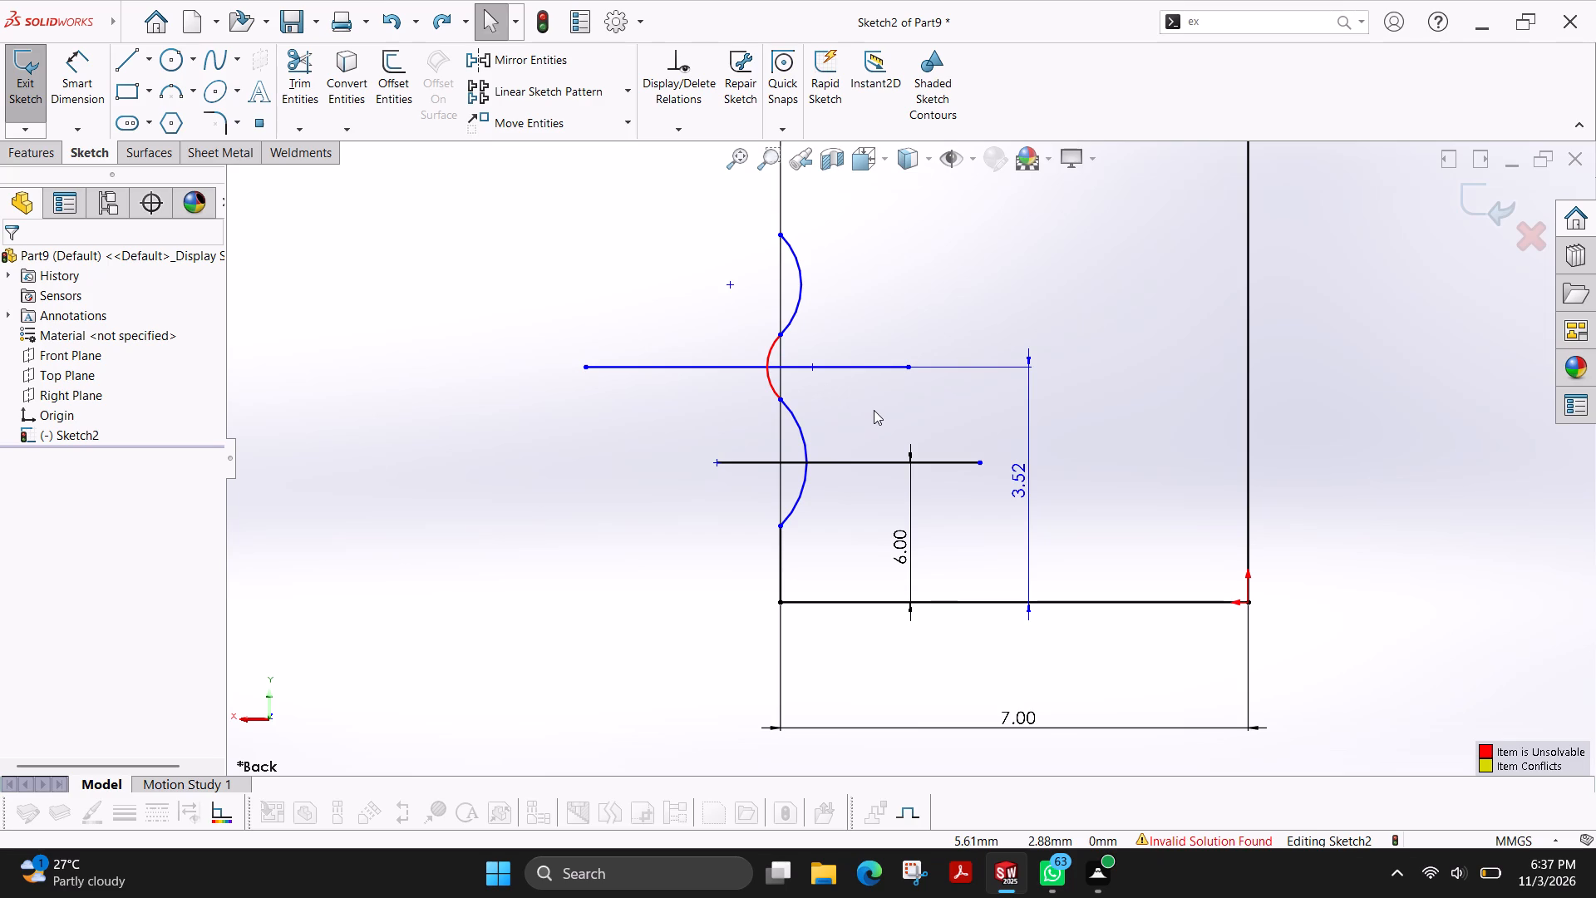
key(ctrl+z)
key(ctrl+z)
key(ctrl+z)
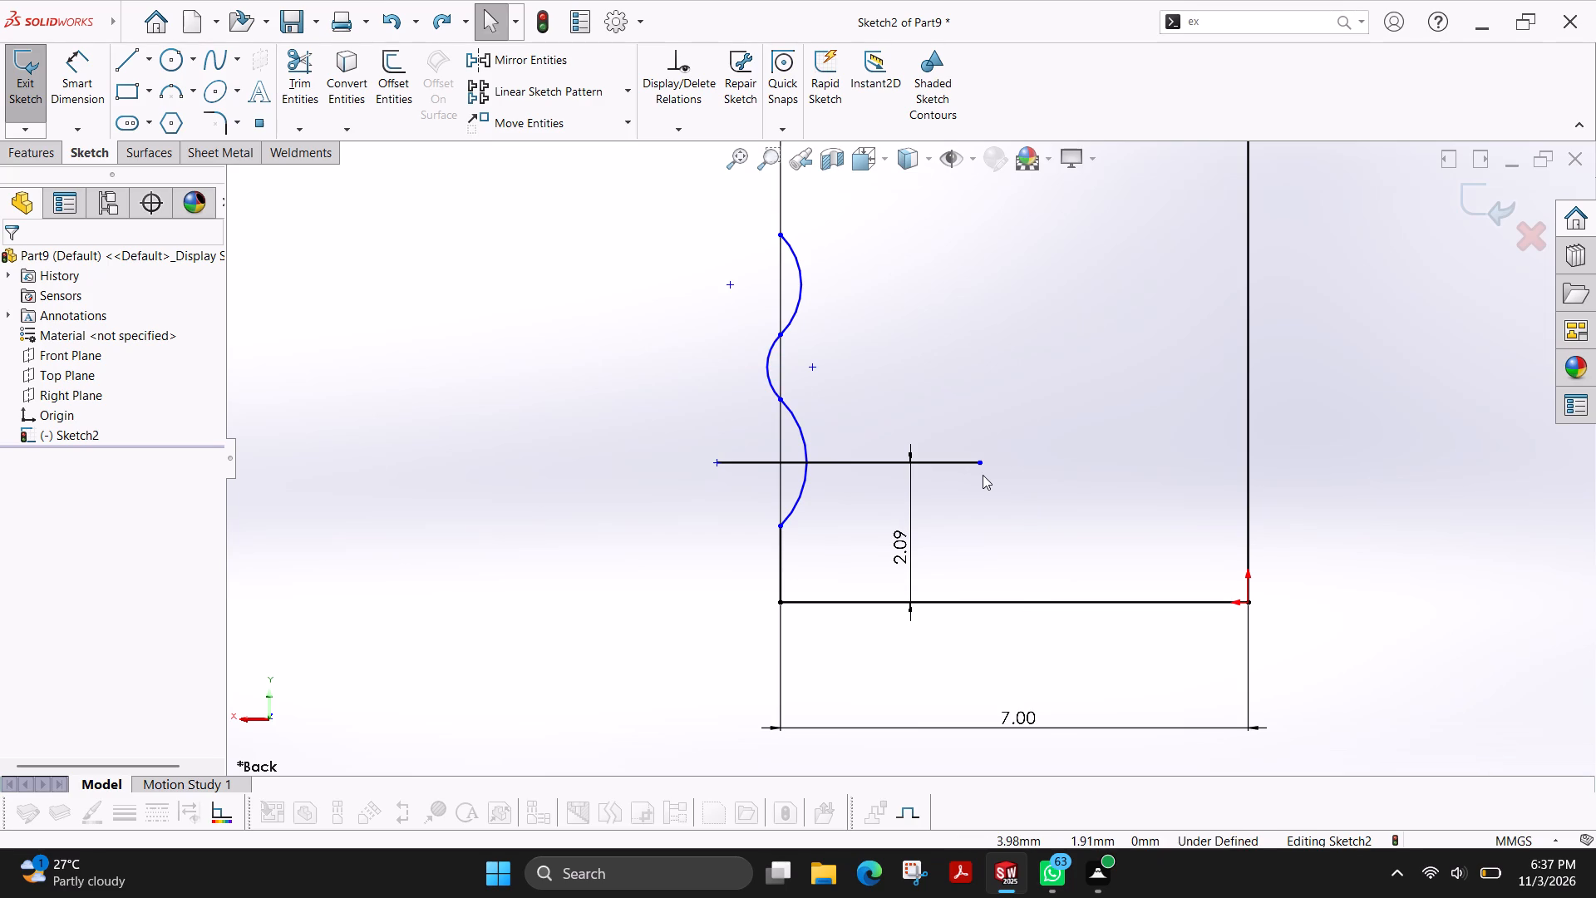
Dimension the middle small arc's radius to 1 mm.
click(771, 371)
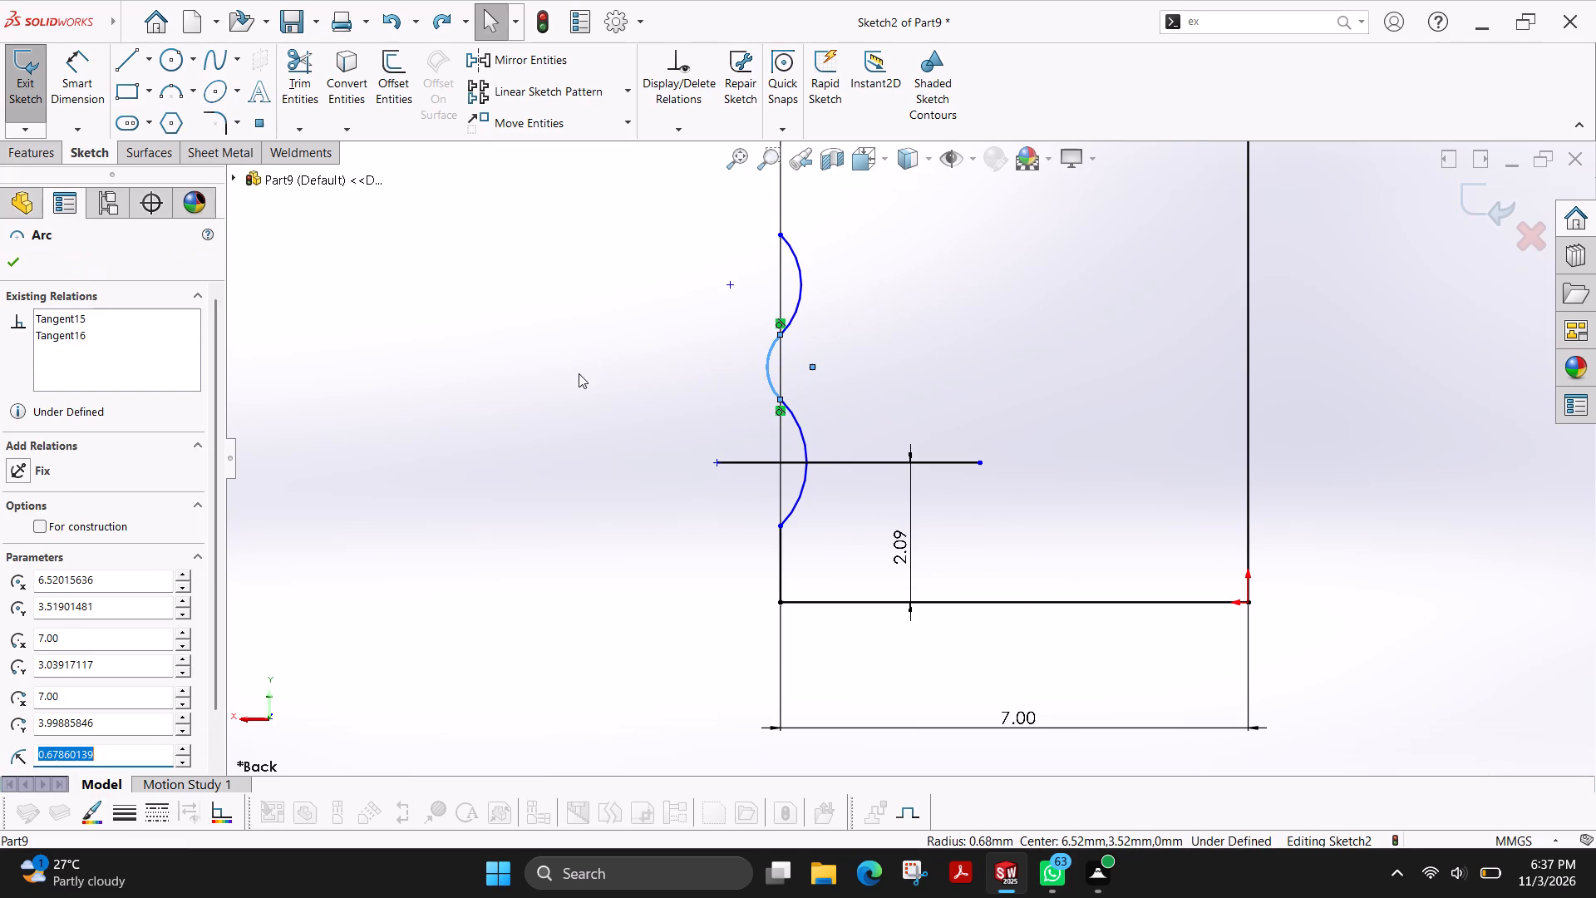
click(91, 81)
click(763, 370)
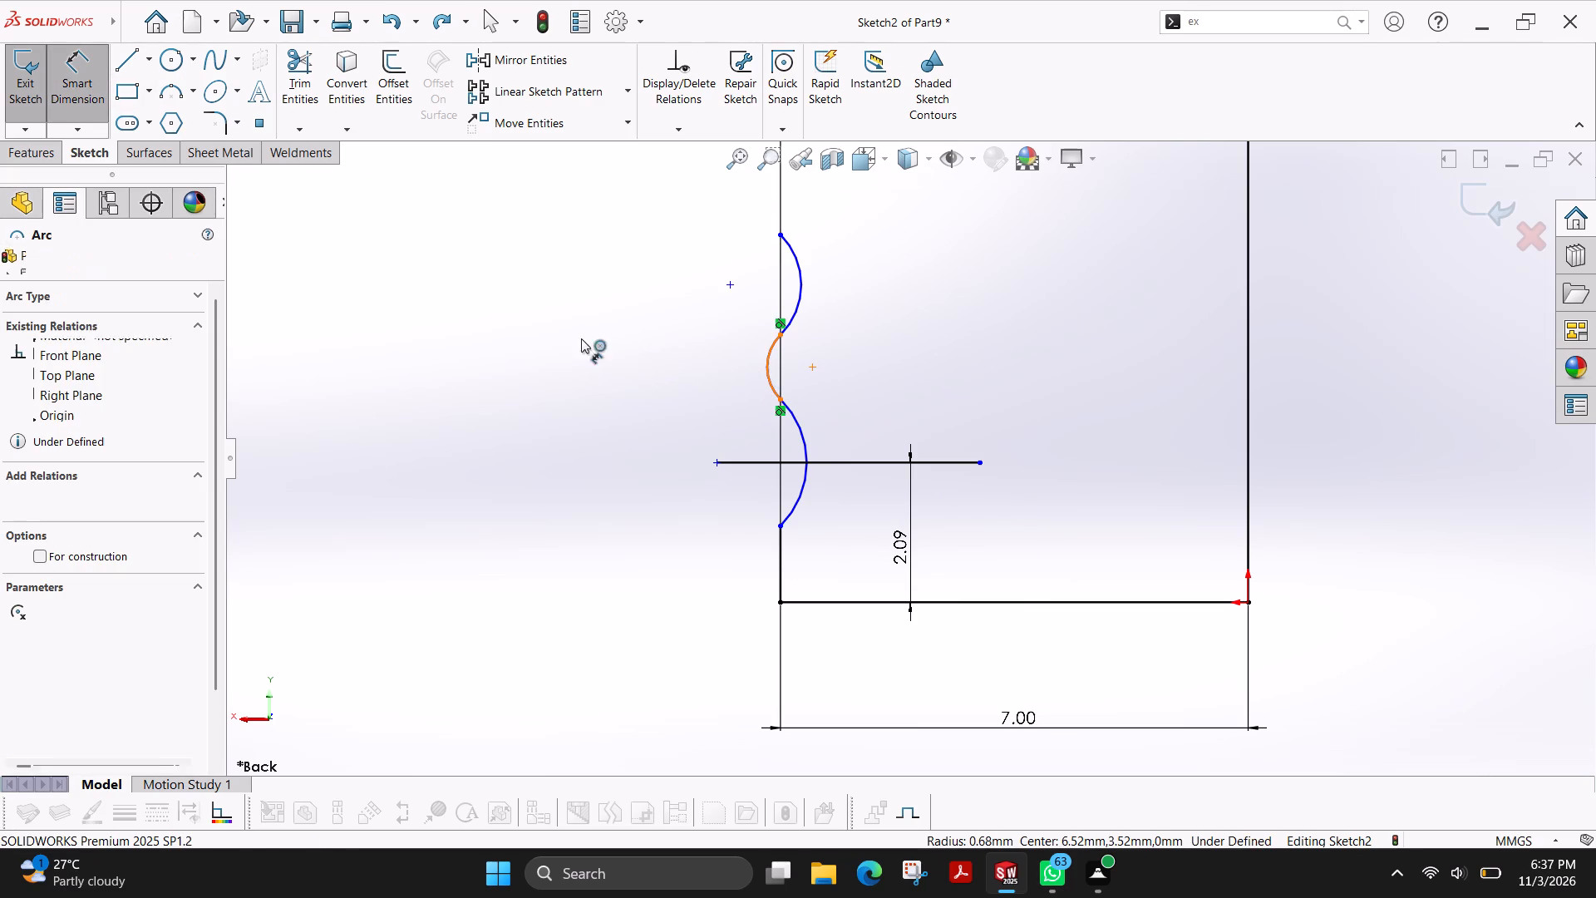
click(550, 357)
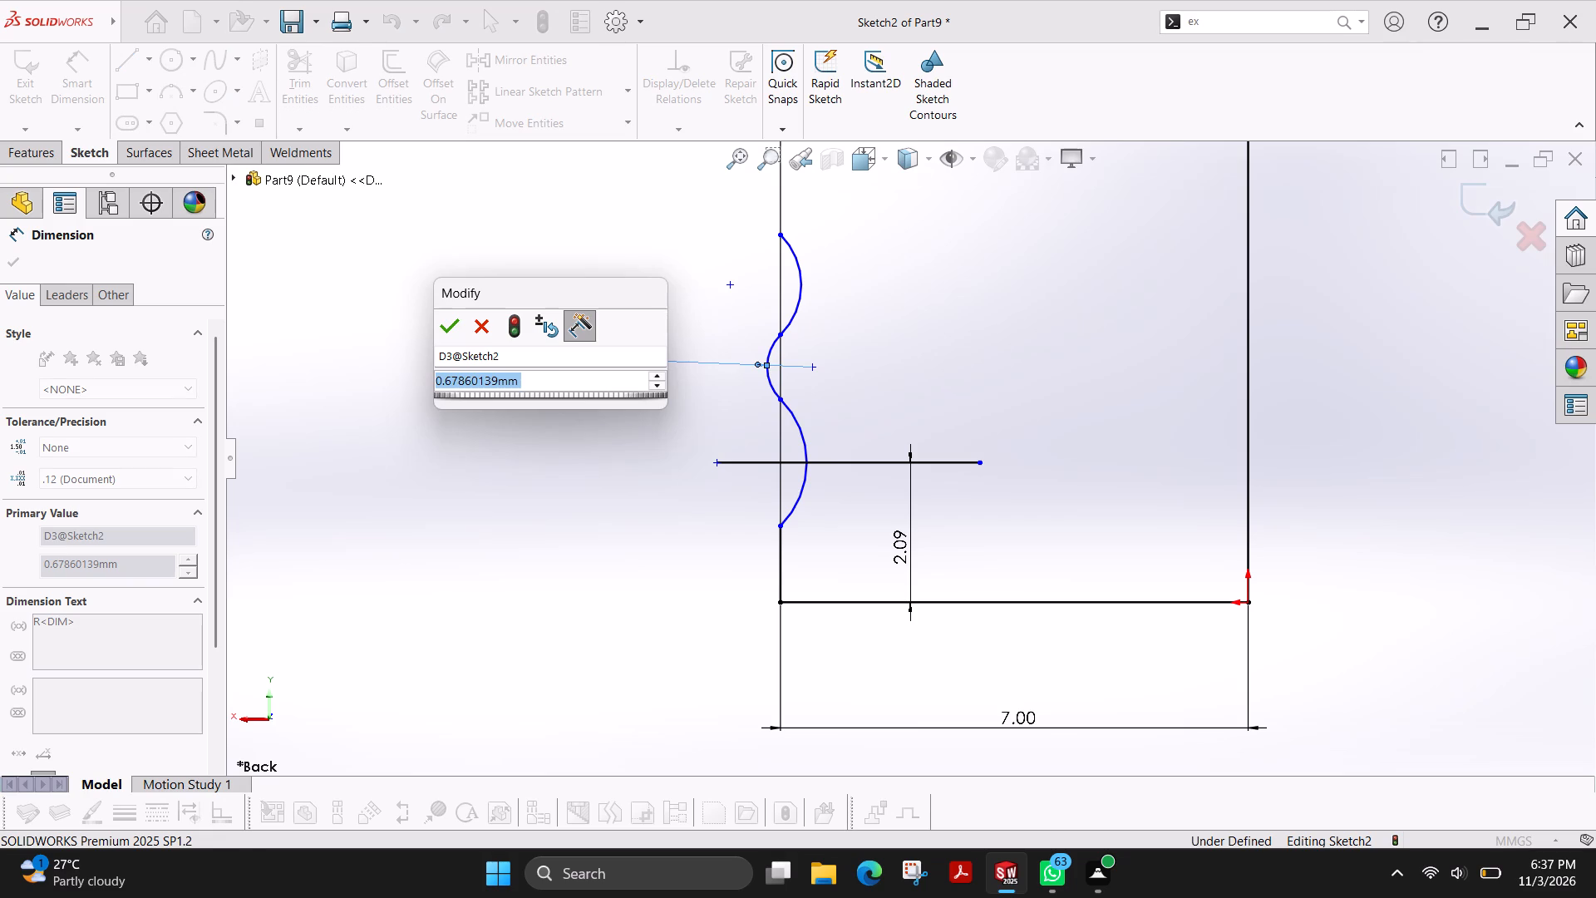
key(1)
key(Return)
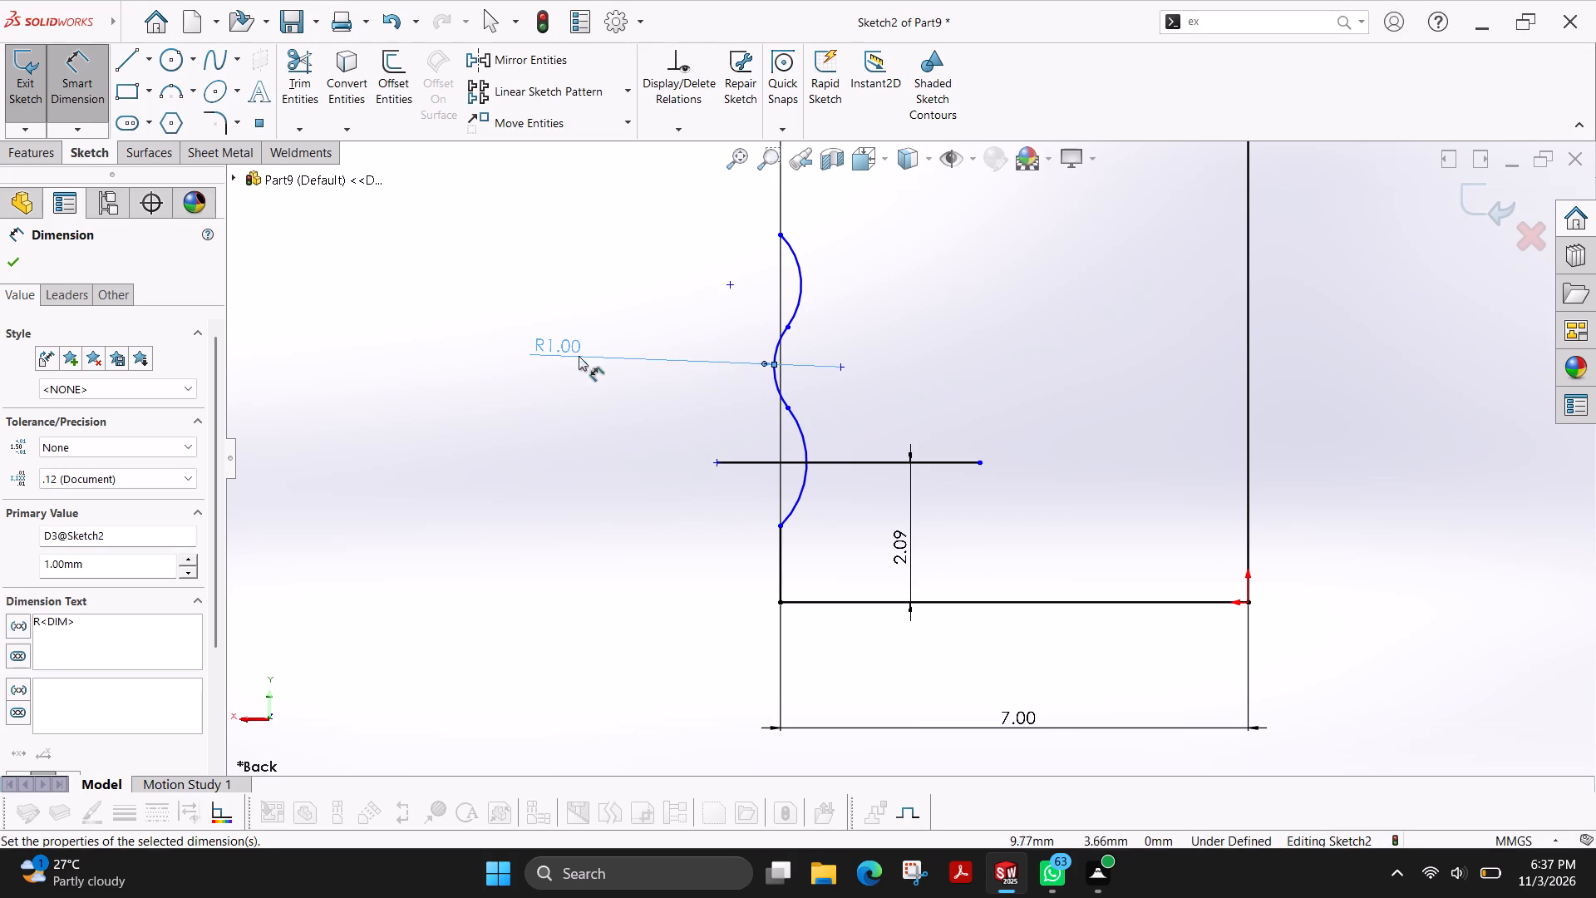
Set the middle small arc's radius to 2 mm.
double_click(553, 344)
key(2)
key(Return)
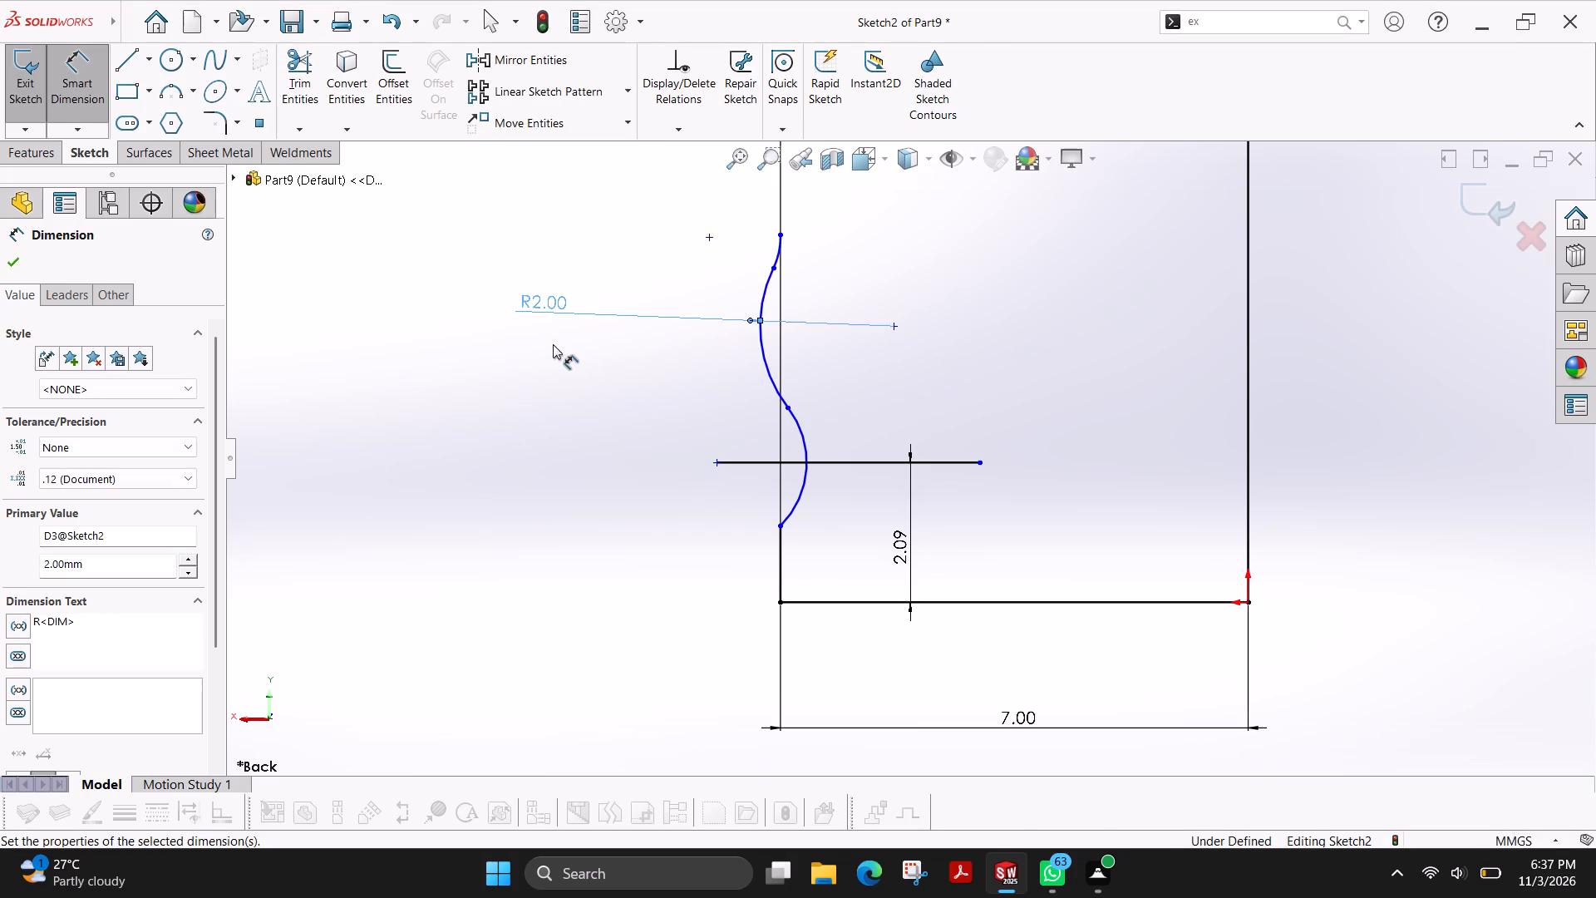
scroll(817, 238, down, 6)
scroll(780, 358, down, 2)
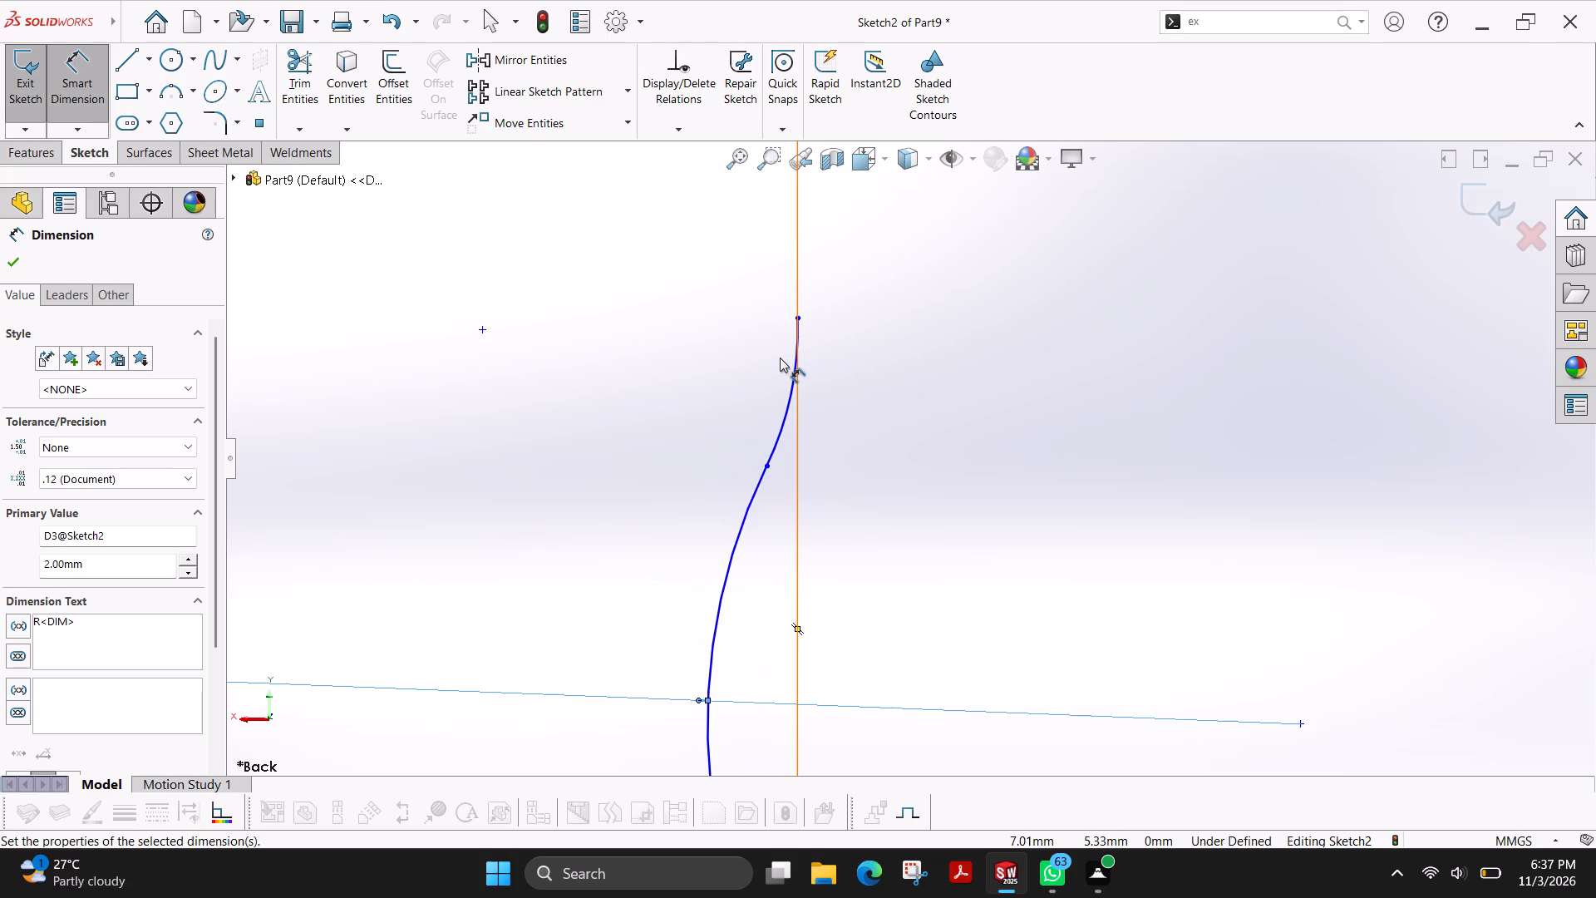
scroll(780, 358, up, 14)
Undo back through the sketch dimensions, the remaining horizontal helper line and the vertical line along the arcs, leaving the three arcs.
key(ctrl+z)
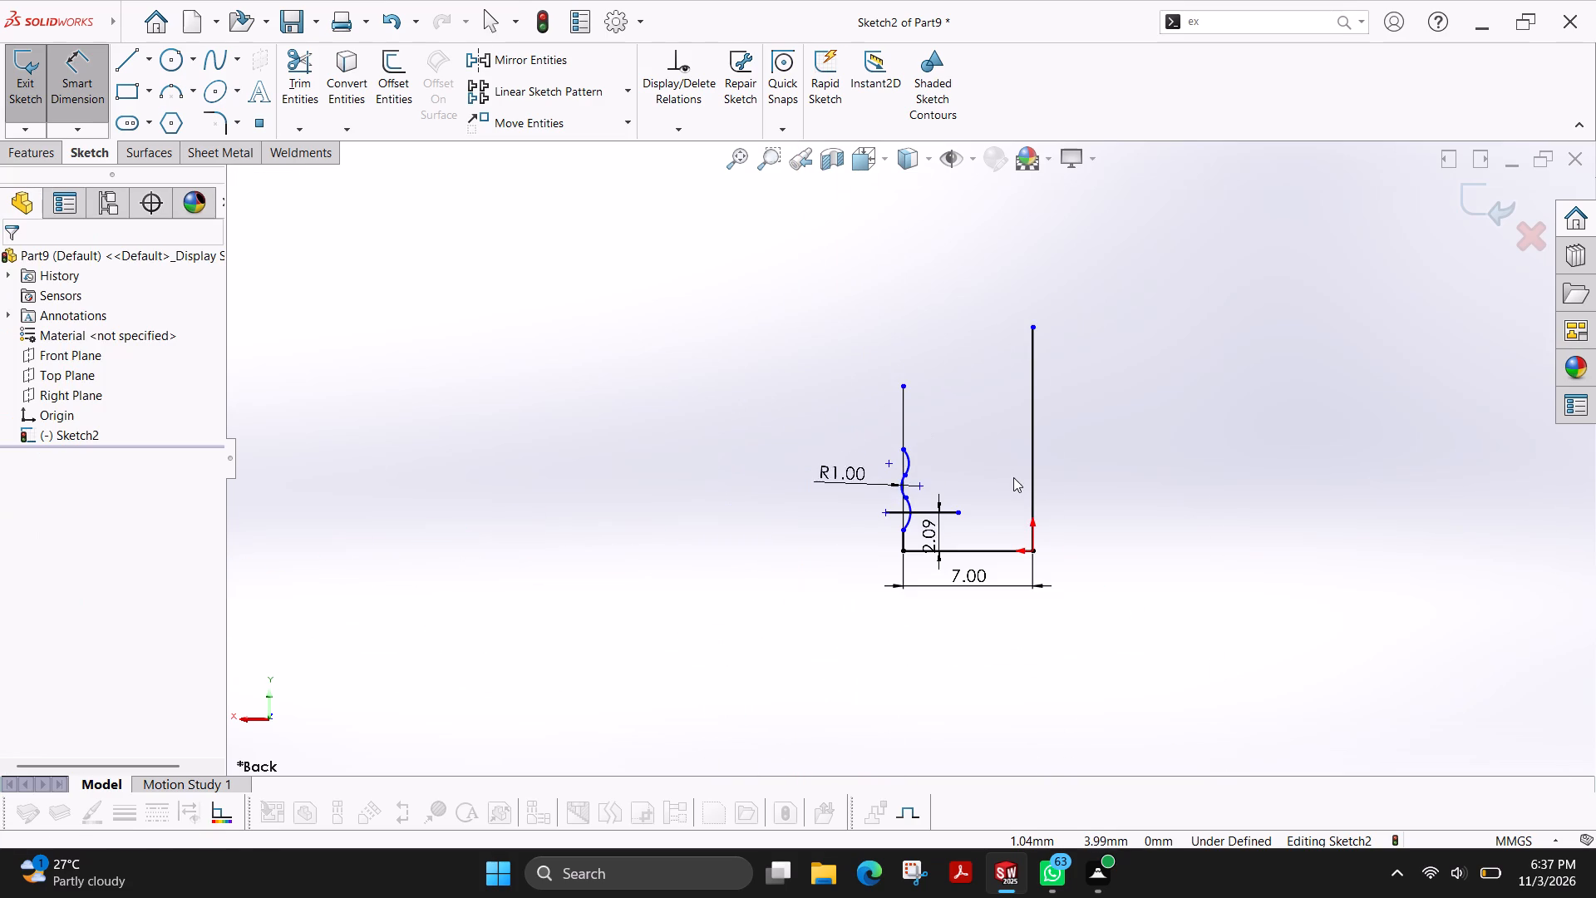
key(ctrl+z)
key(ctrl+z)
key(ctrl+z)
key(ctrl+z)
key(ctrl+z)
key(ctrl+z)
key(ctrl+z)
key(ctrl+z)
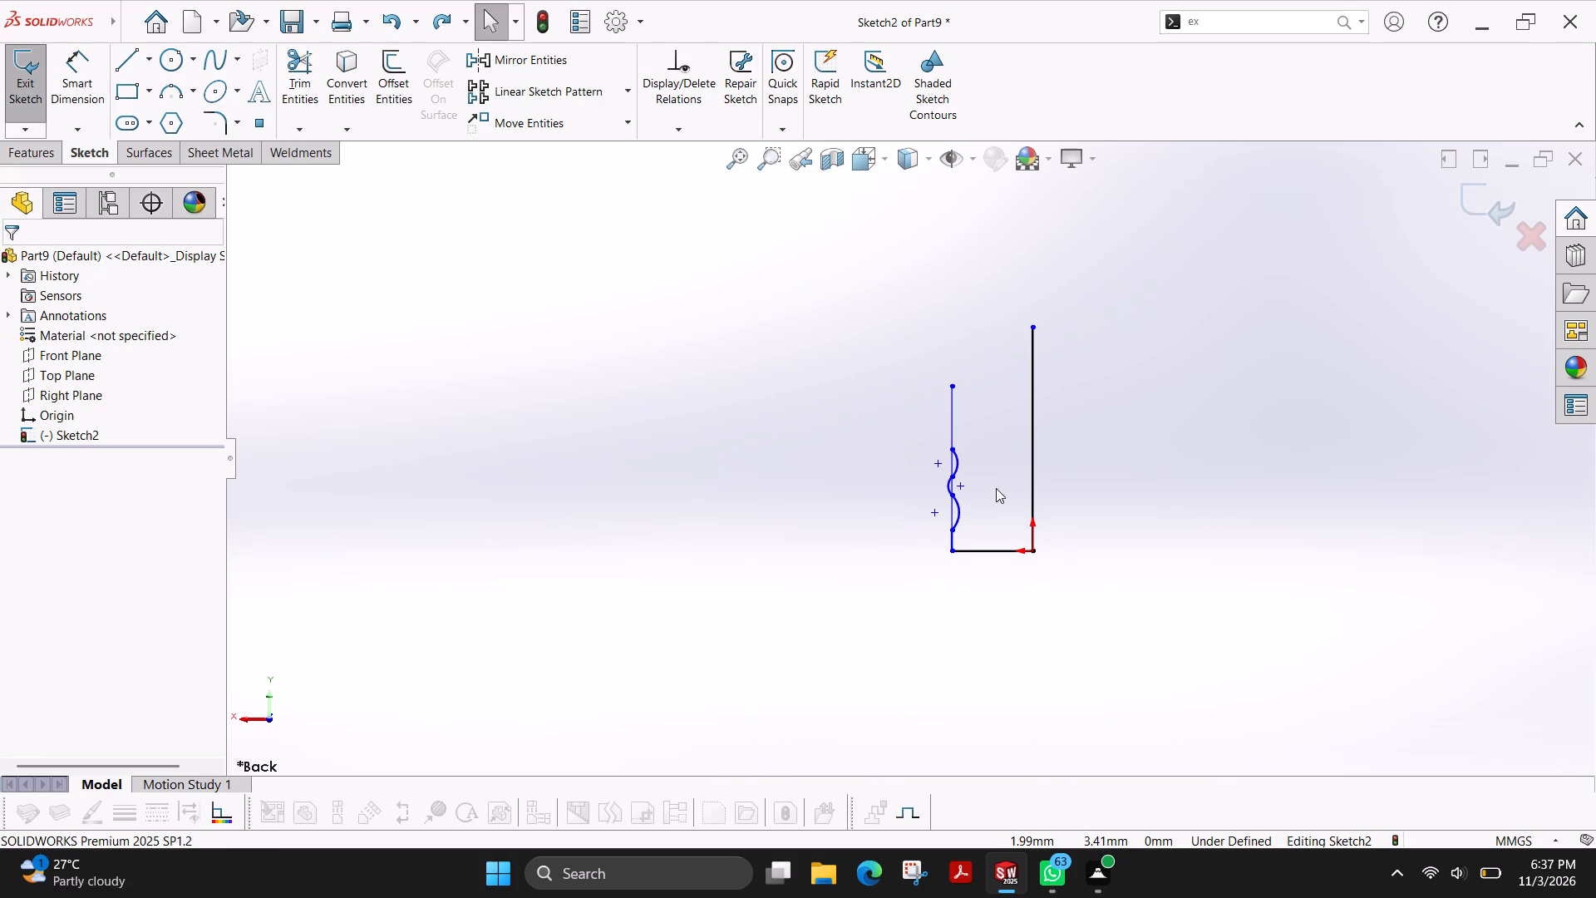
key(ctrl+z)
scroll(992, 491, down, 6)
scroll(933, 545, up, 2)
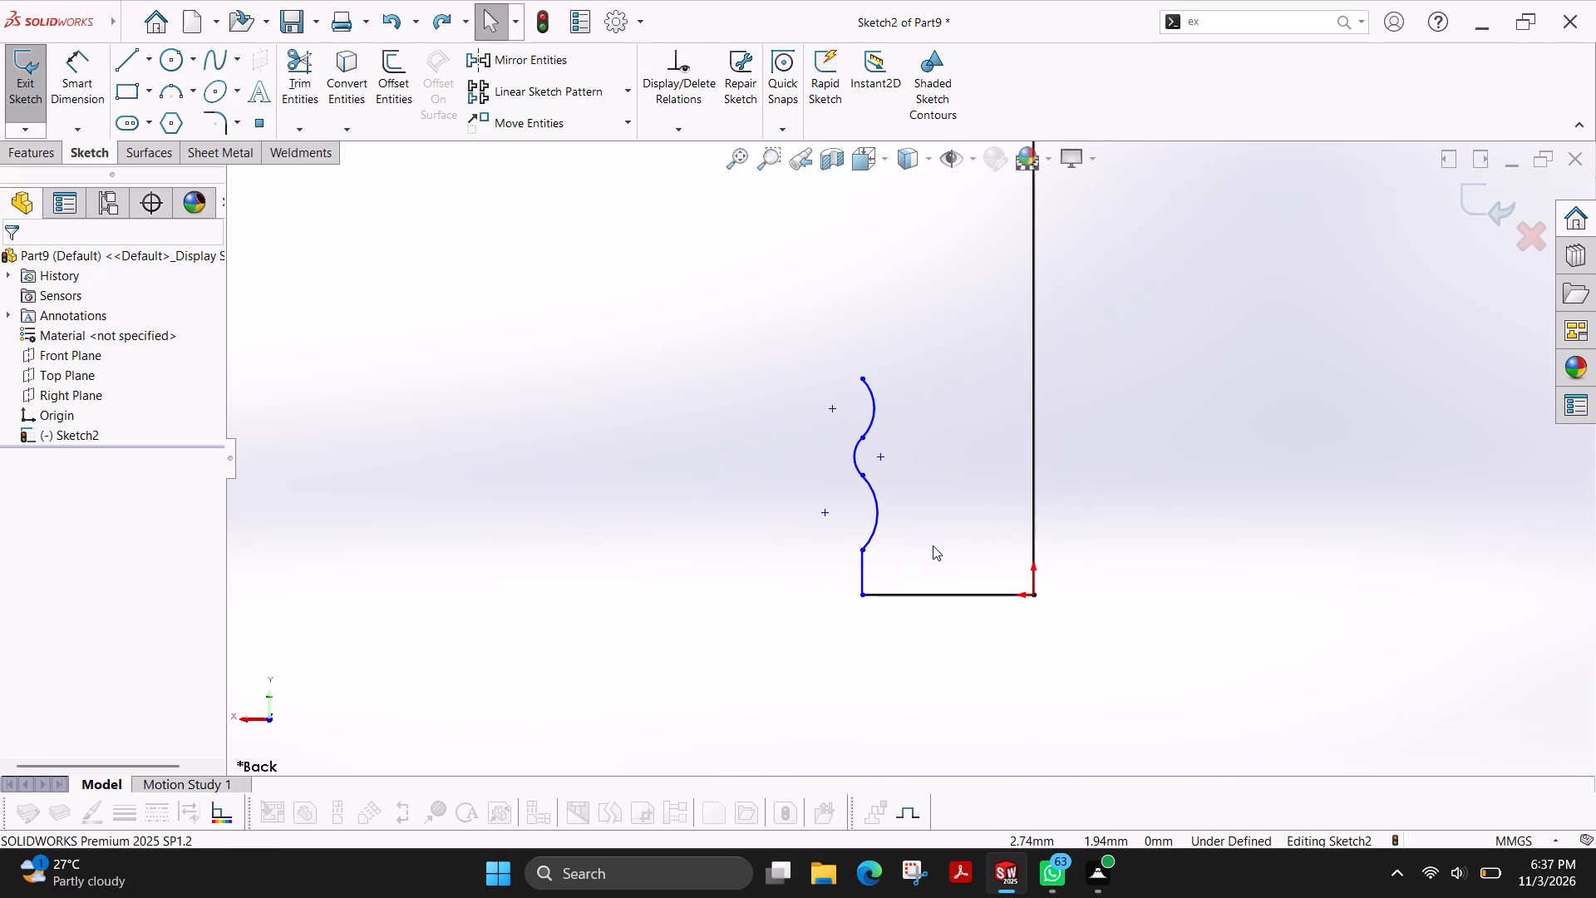
Dimension the horizontal base line's length to 7 mm.
click(68, 73)
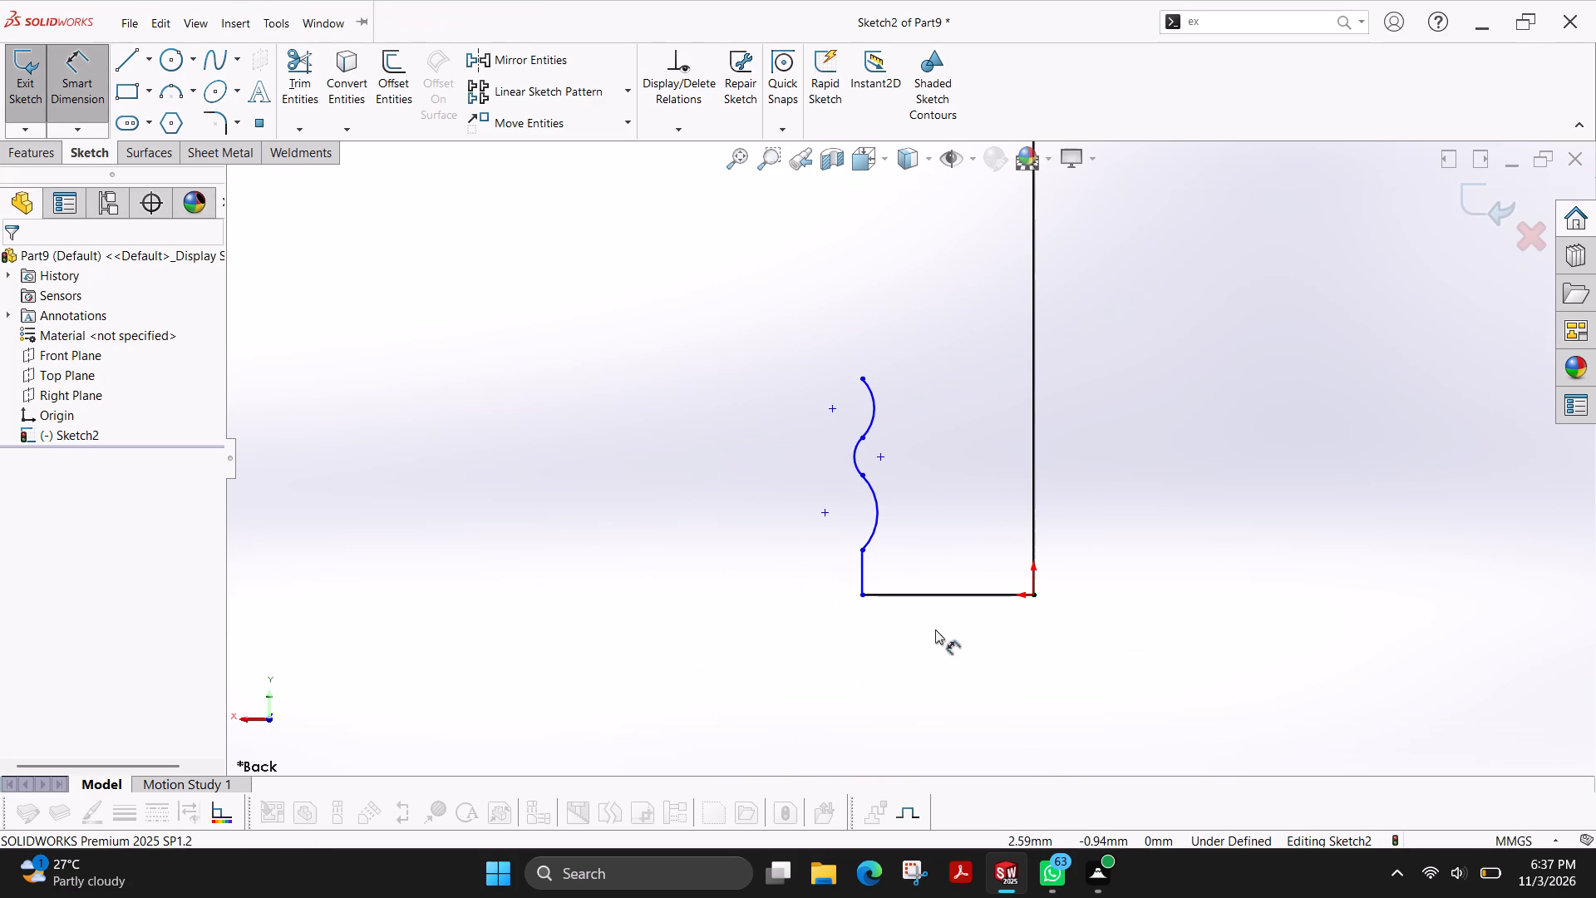
click(937, 593)
click(946, 664)
key(7)
key(Return)
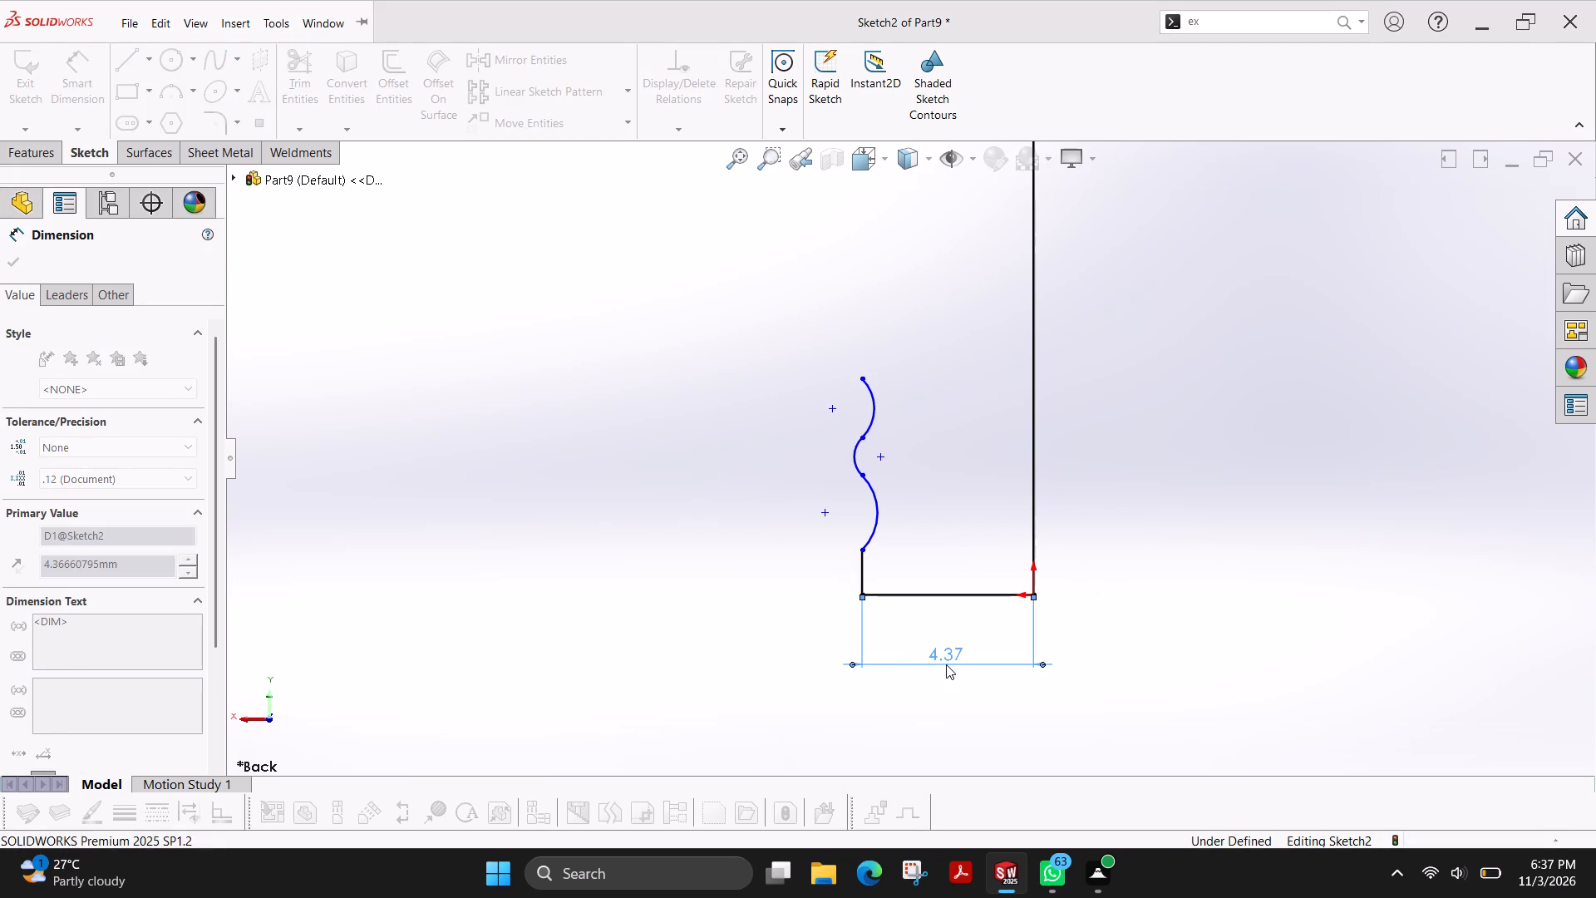
Dimension the lowest arc's centre point 6 mm above the horizontal base line.
scroll(678, 513, down, 1)
scroll(850, 514, down, 3)
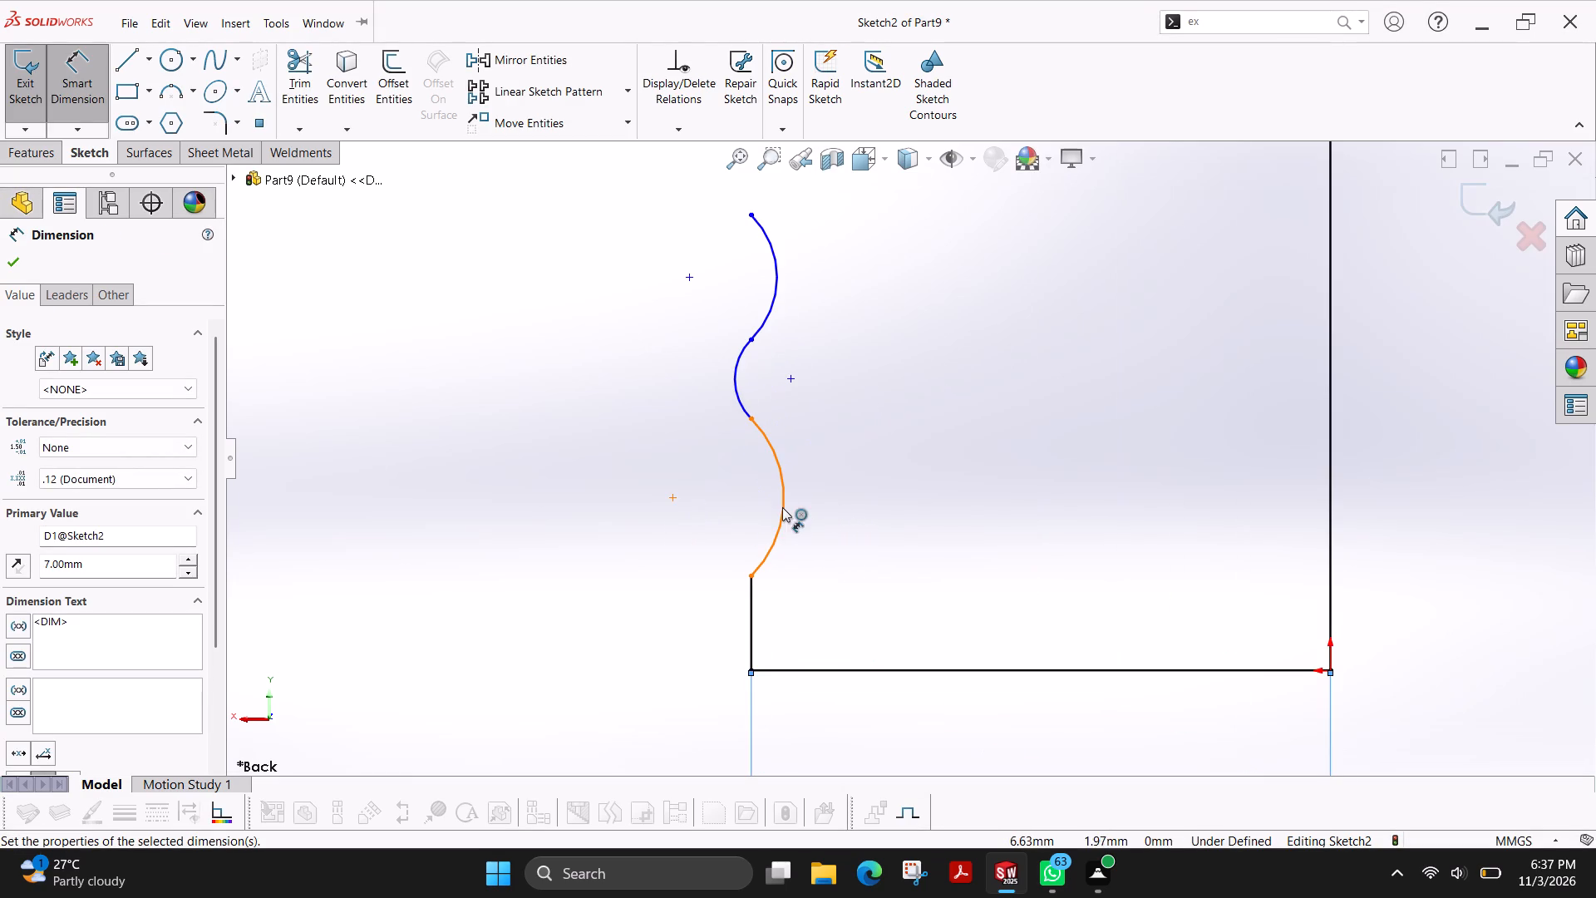
click(668, 498)
click(989, 669)
click(606, 611)
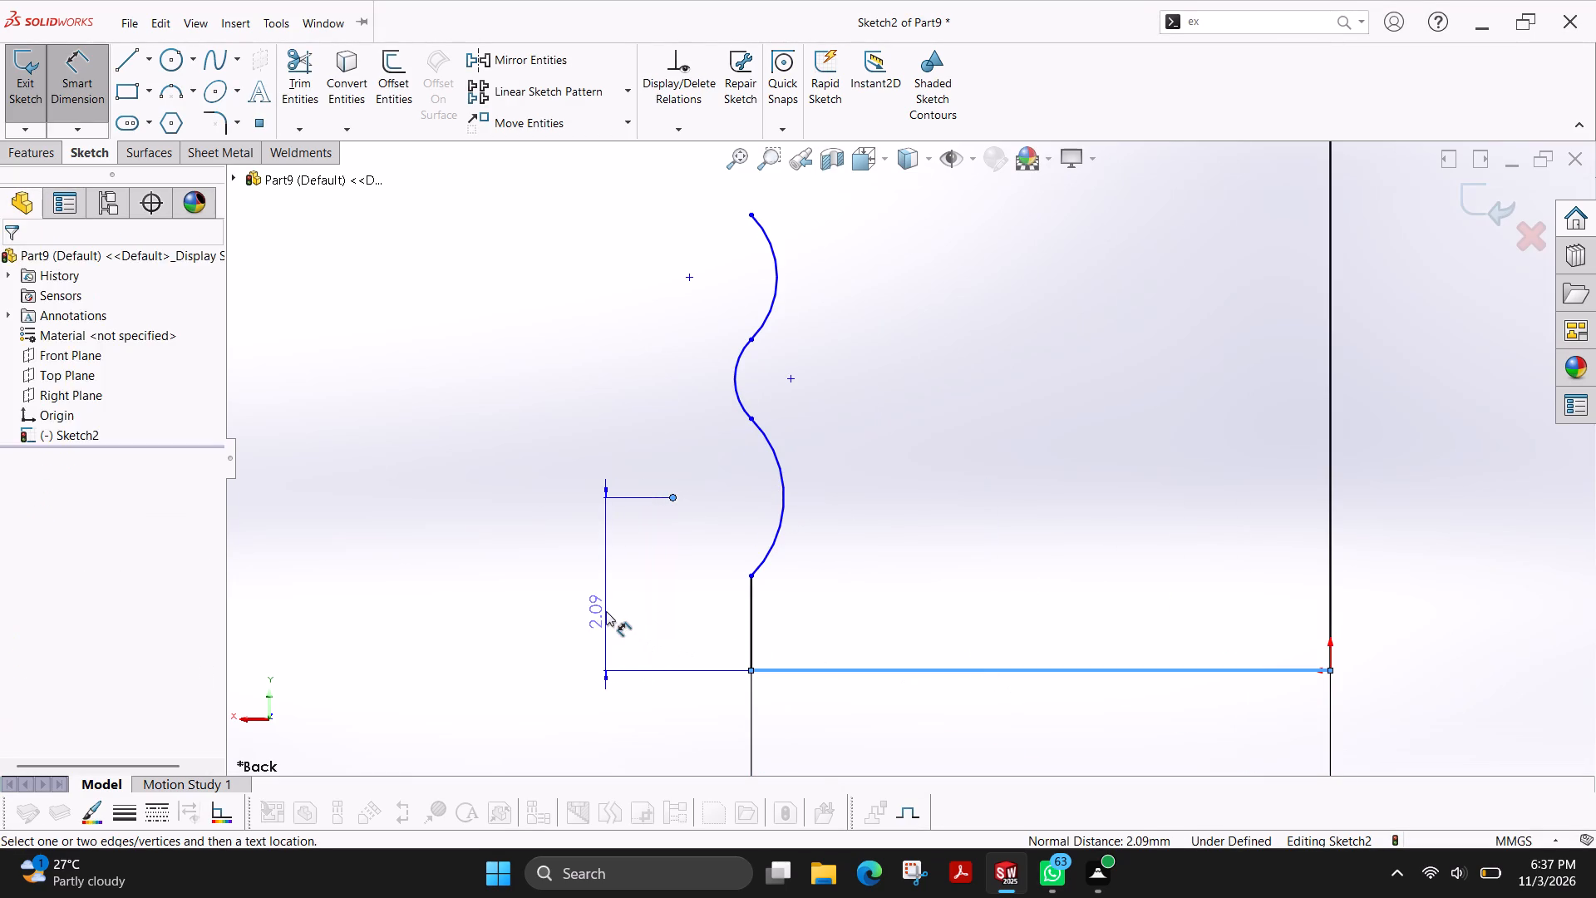
key(6)
key(Return)
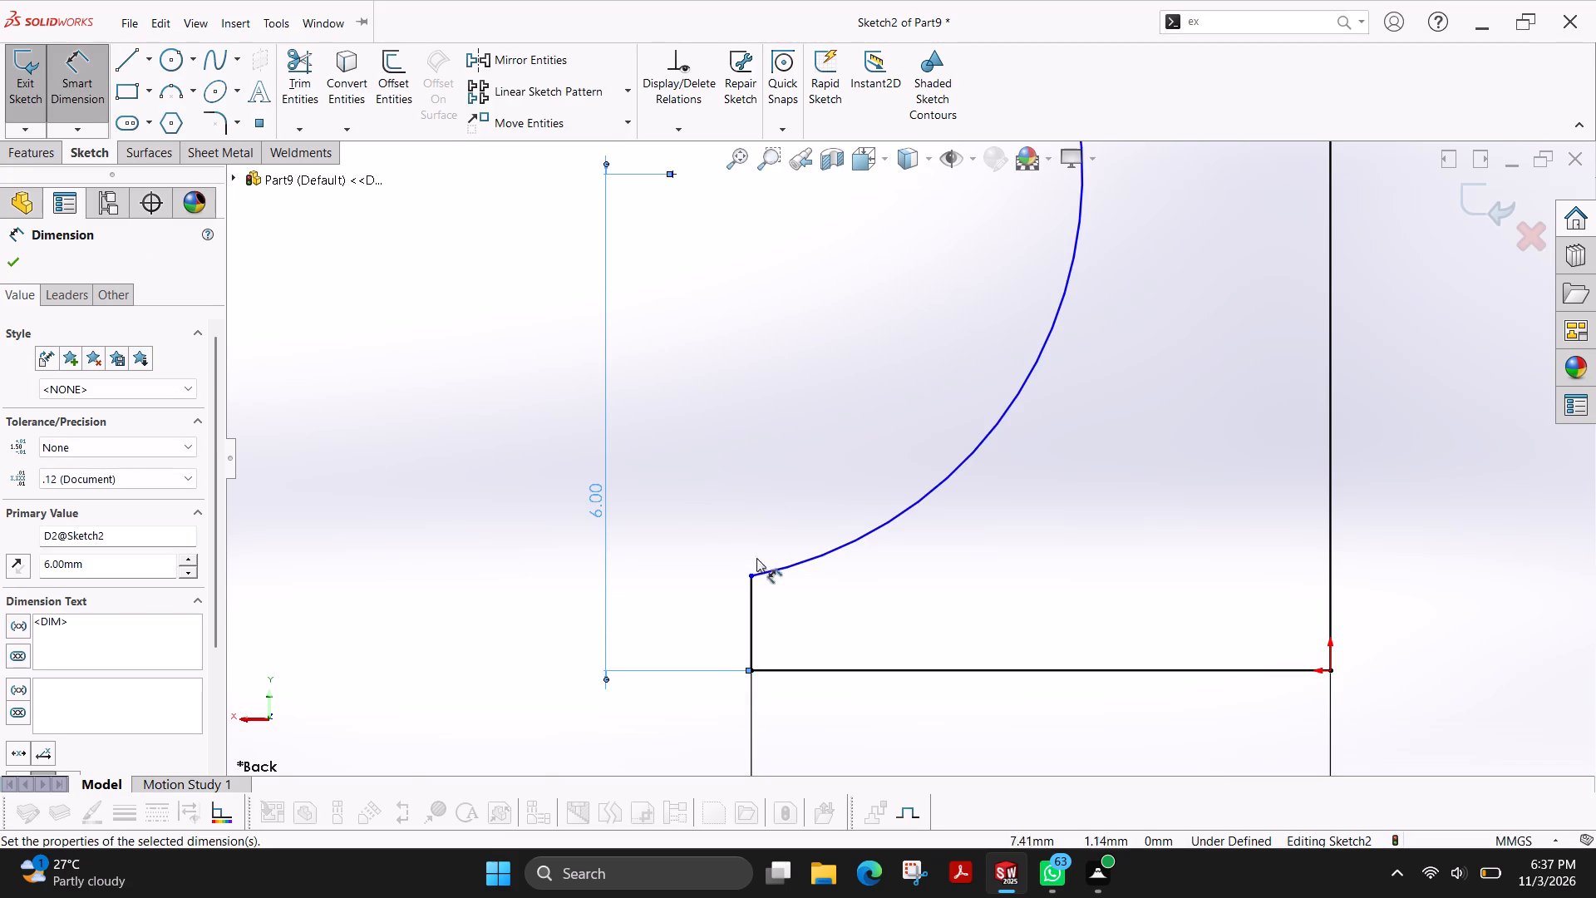
scroll(856, 466, up, 8)
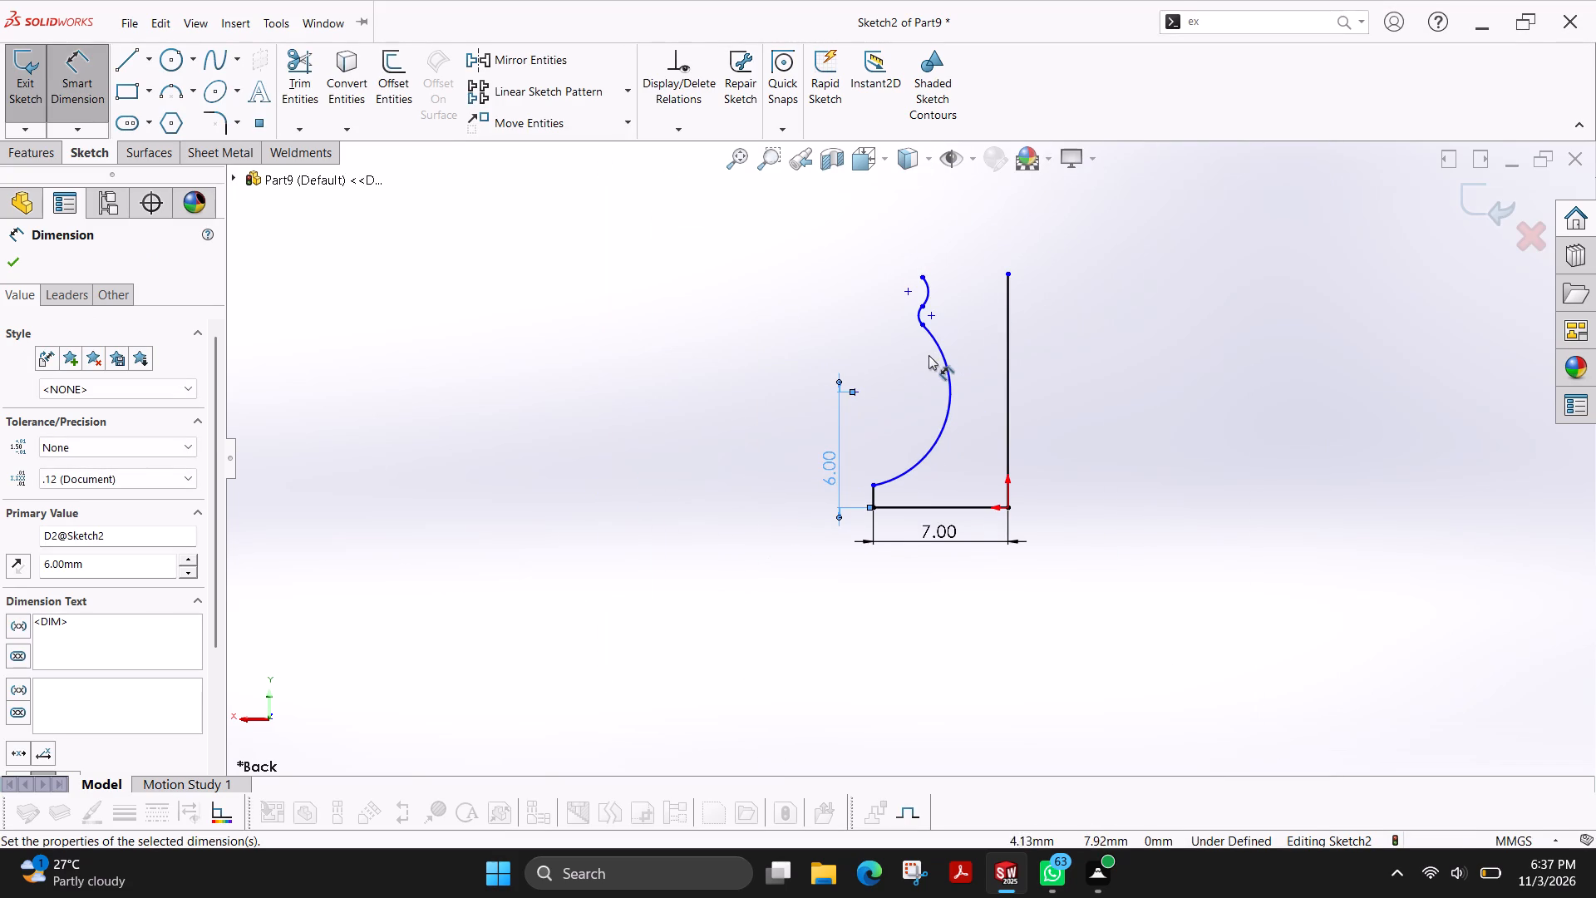
scroll(929, 355, down, 1)
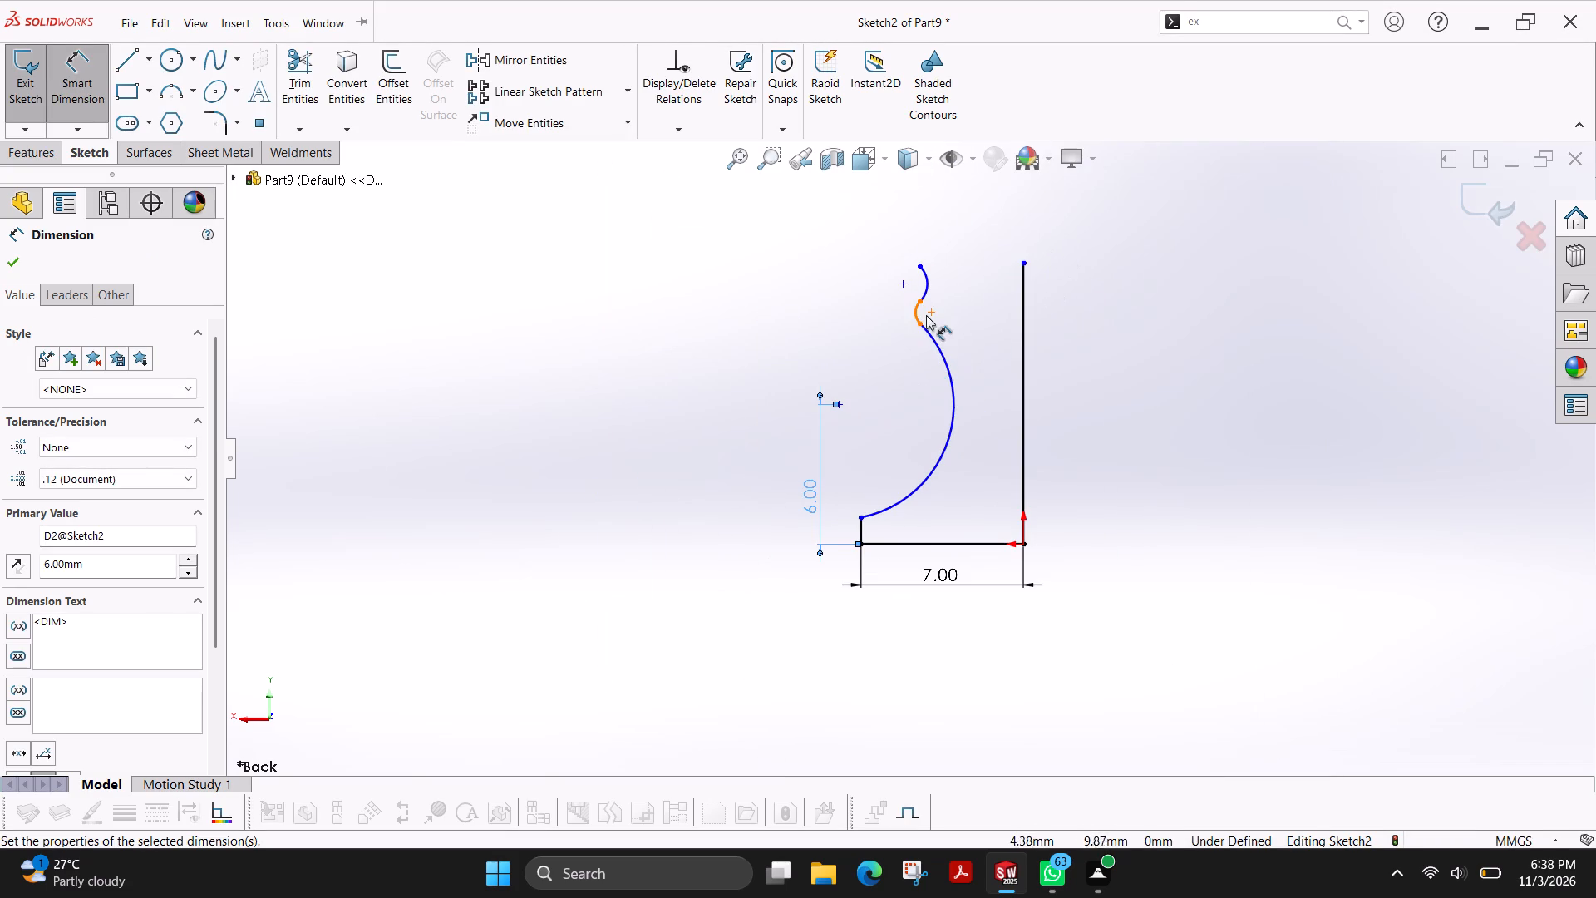
Dimension the middle arc's centre point 10 mm above the horizontal base line.
click(927, 315)
click(945, 547)
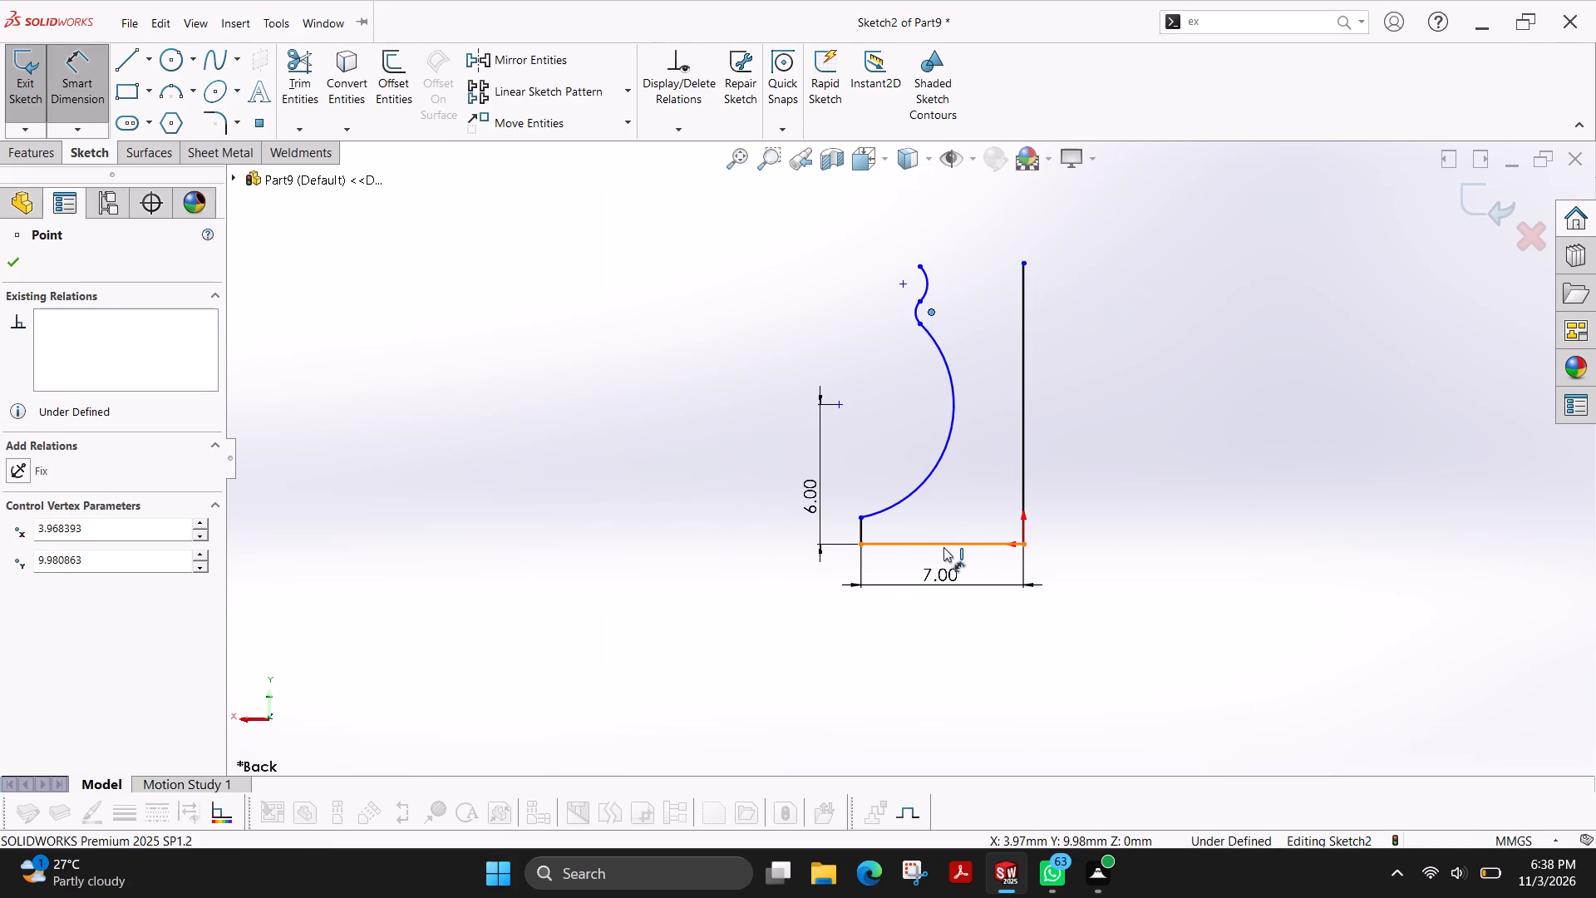
click(667, 411)
text(10)
key(Return)
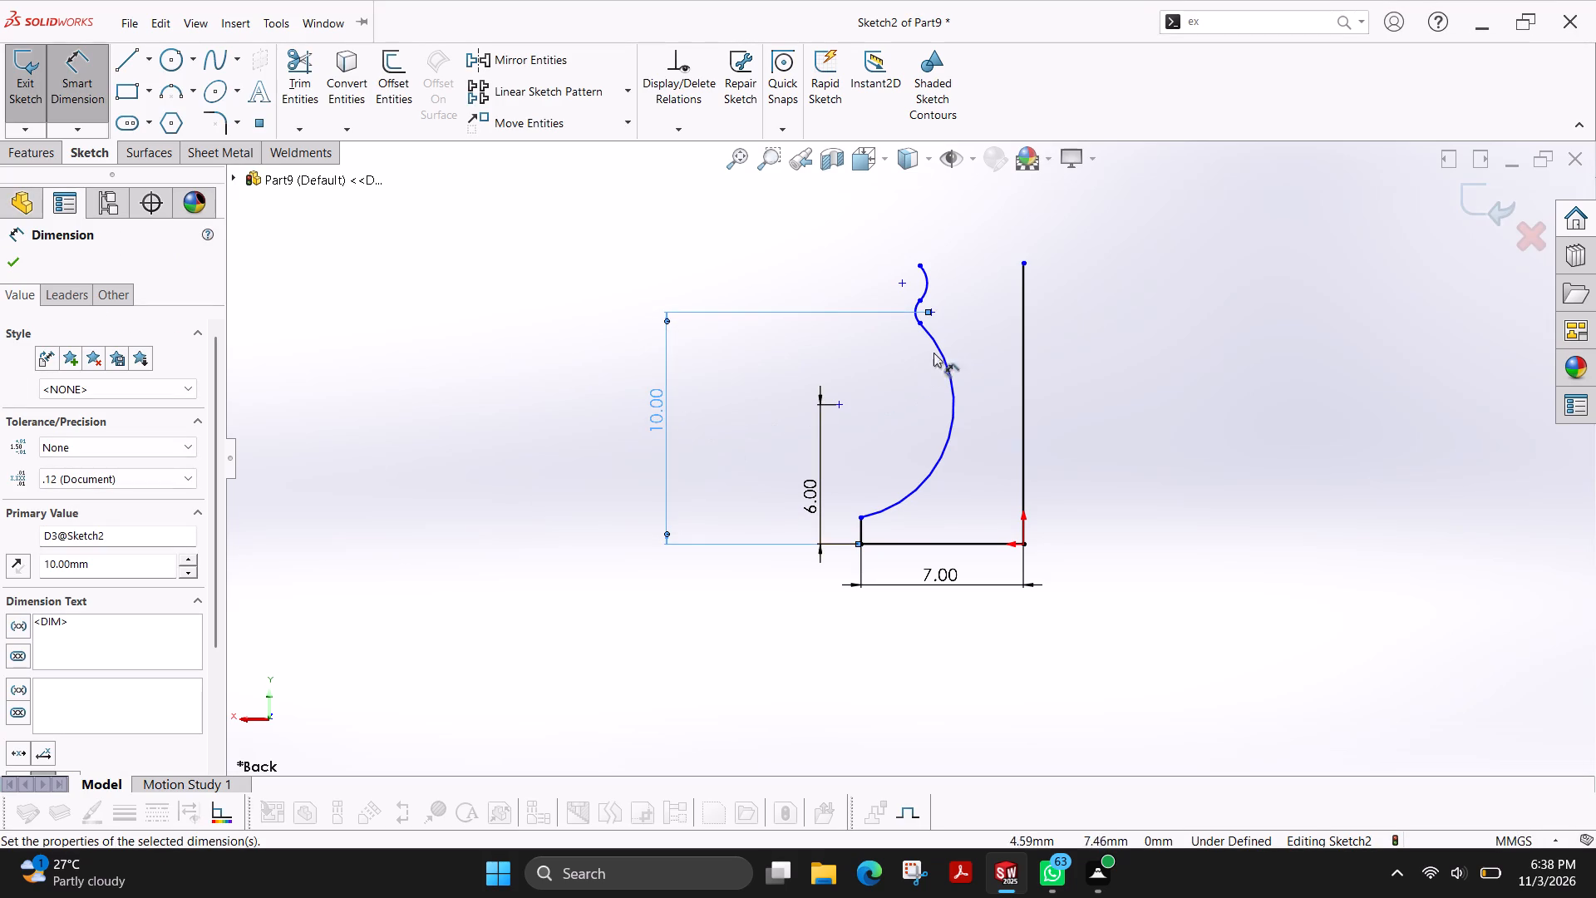
scroll(948, 313, down, 2)
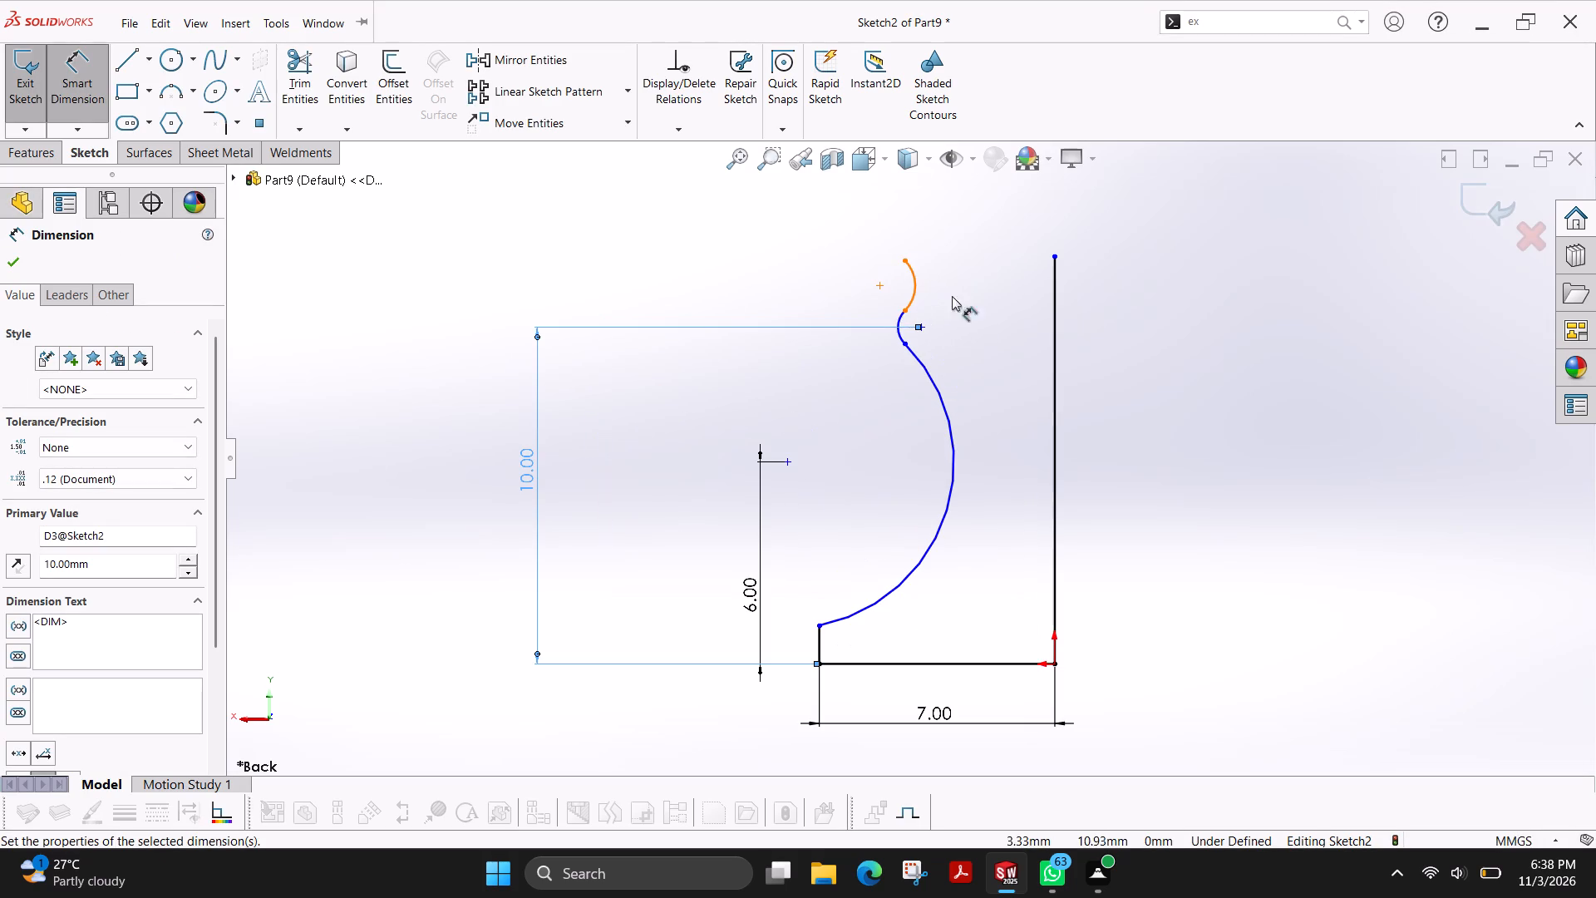
scroll(1048, 259, up, 3)
click(12, 262)
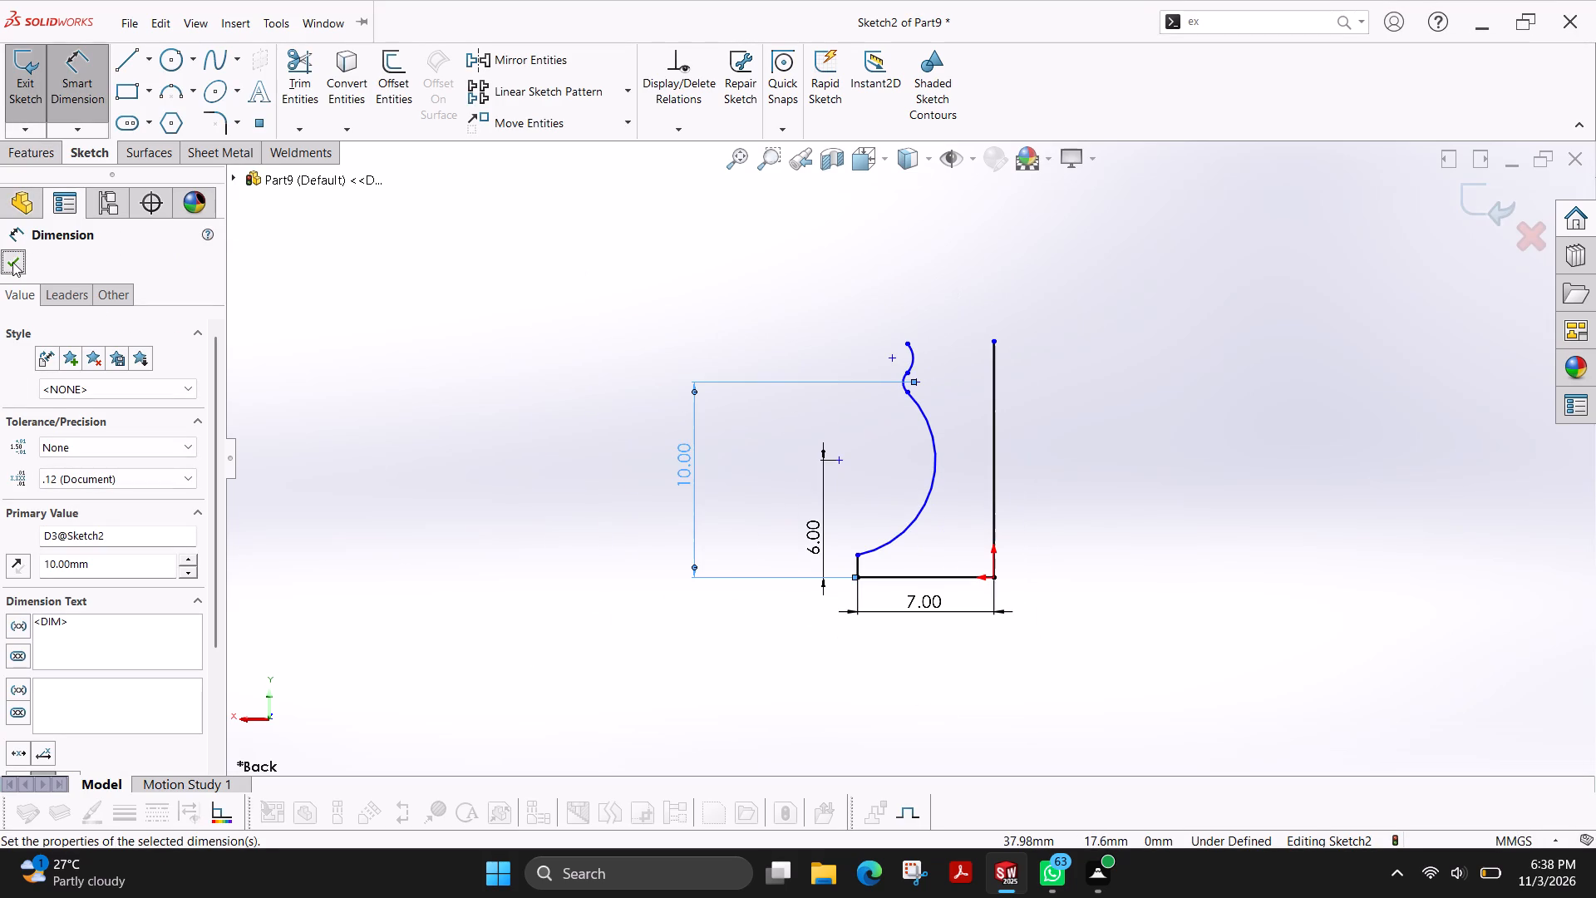
Stretch the long vertical line upward from its top endpoint to a length of about 26.6 mm.
scroll(1032, 390, up, 2)
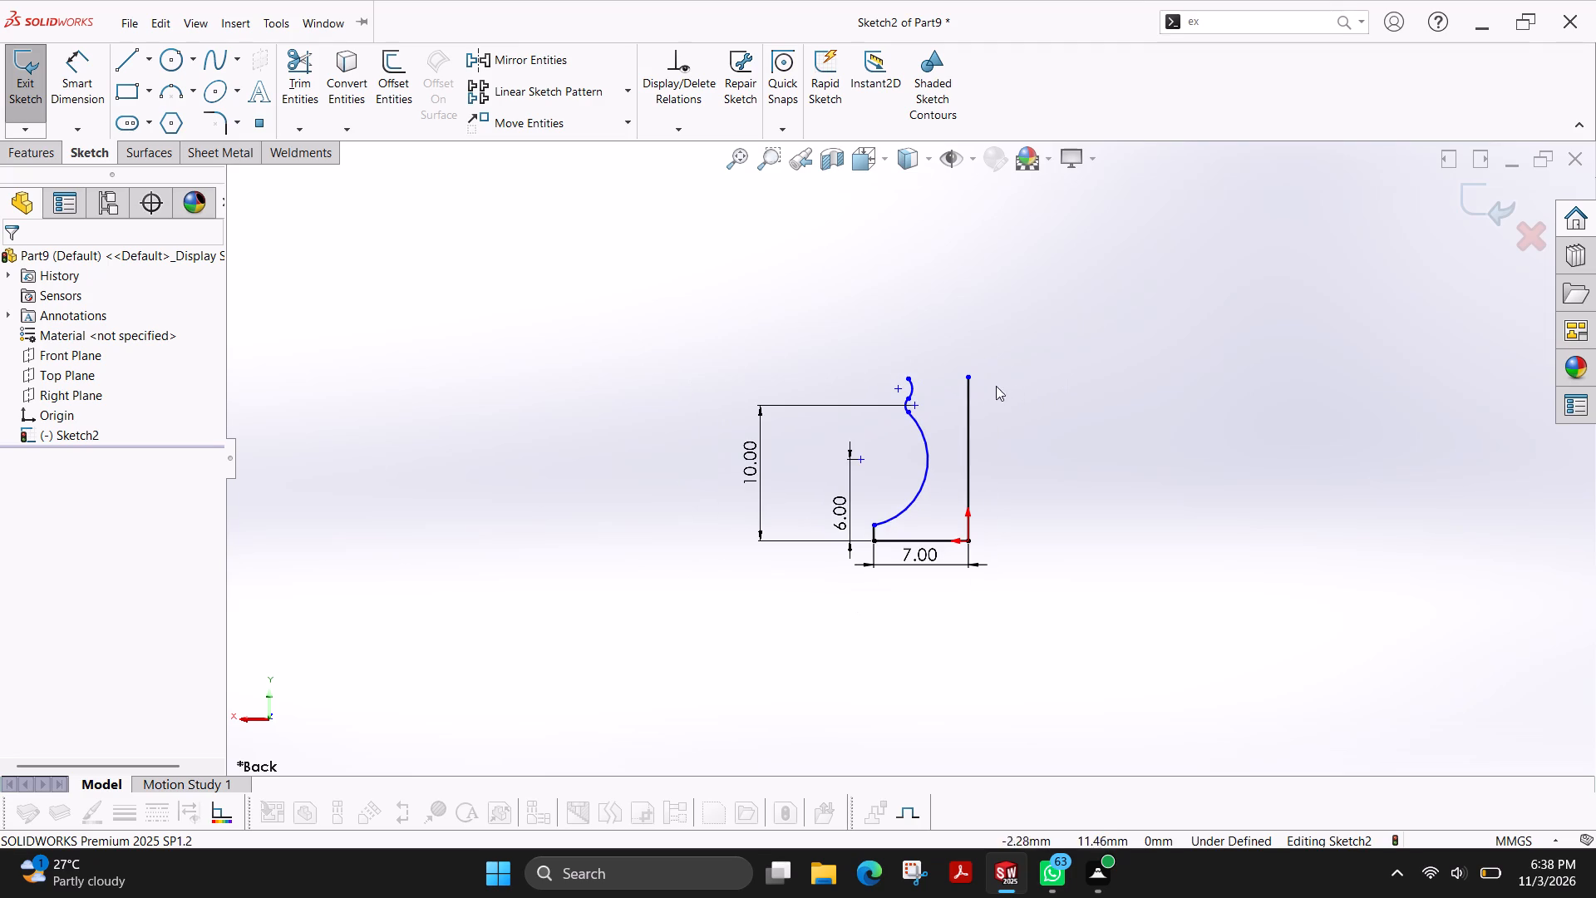
drag(967, 381, 975, 196)
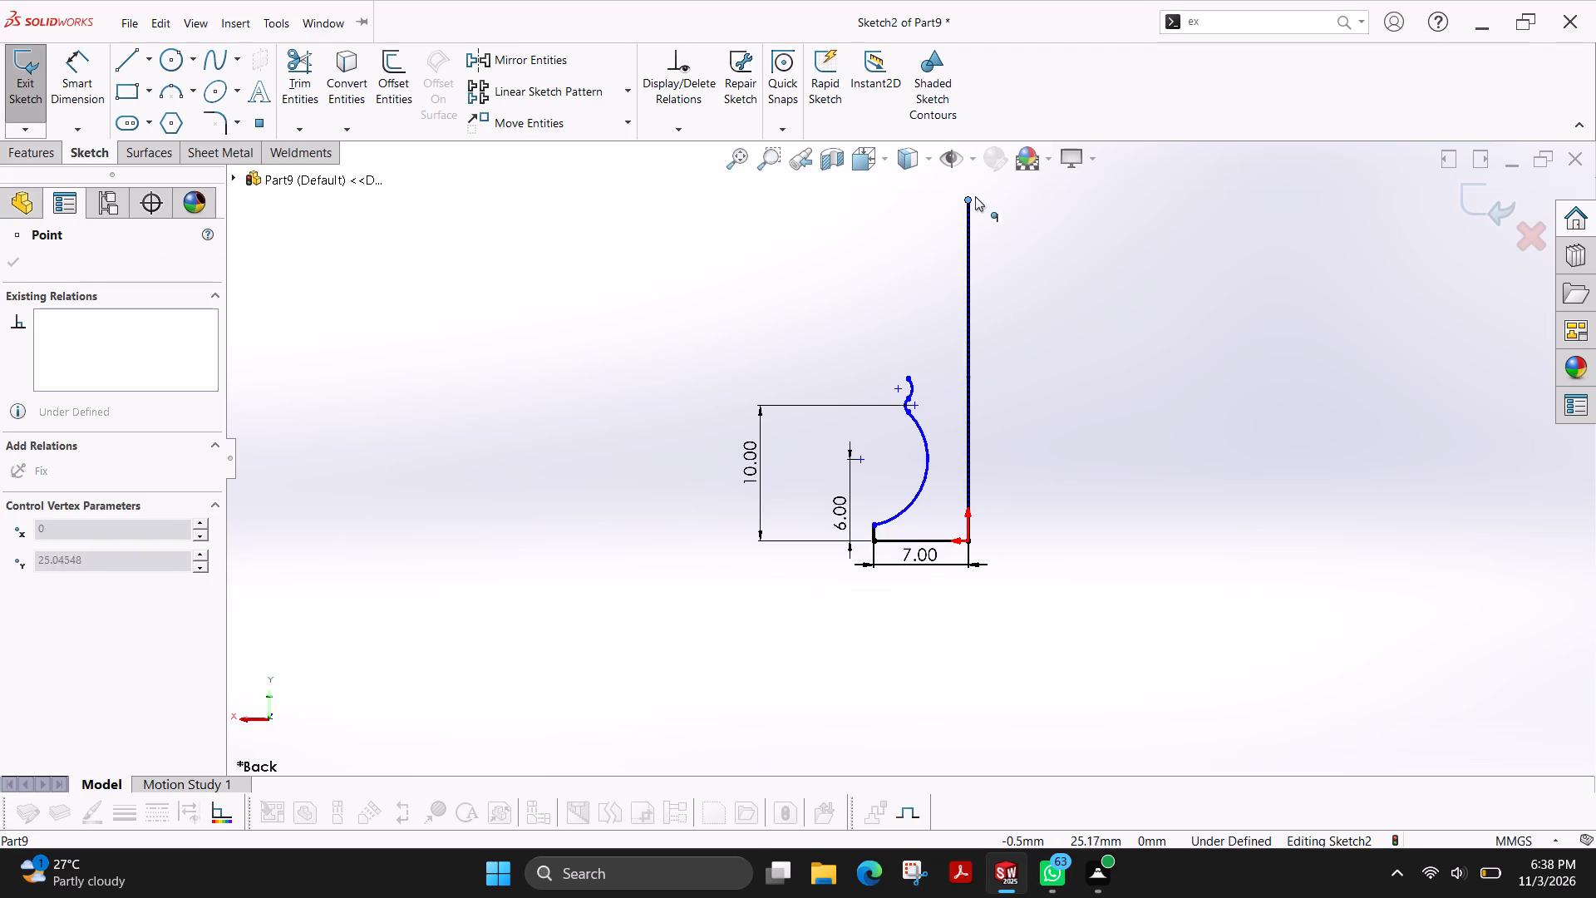
drag(975, 196, 975, 181)
Dimension the lowest arc with a 4 mm radius.
scroll(945, 440, down, 4)
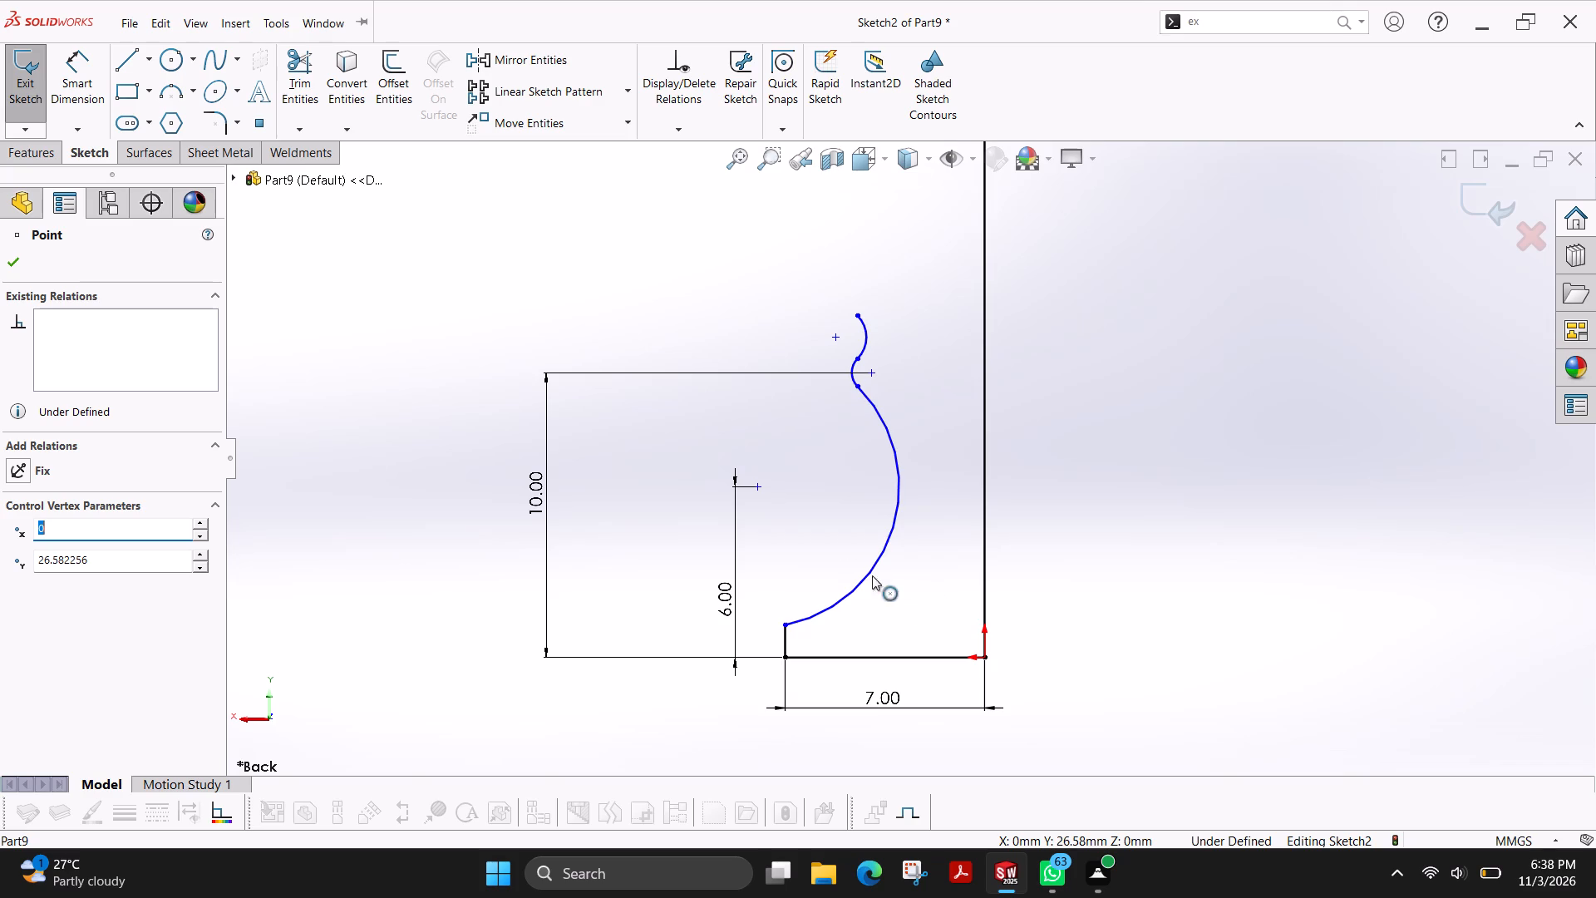
click(75, 90)
click(898, 511)
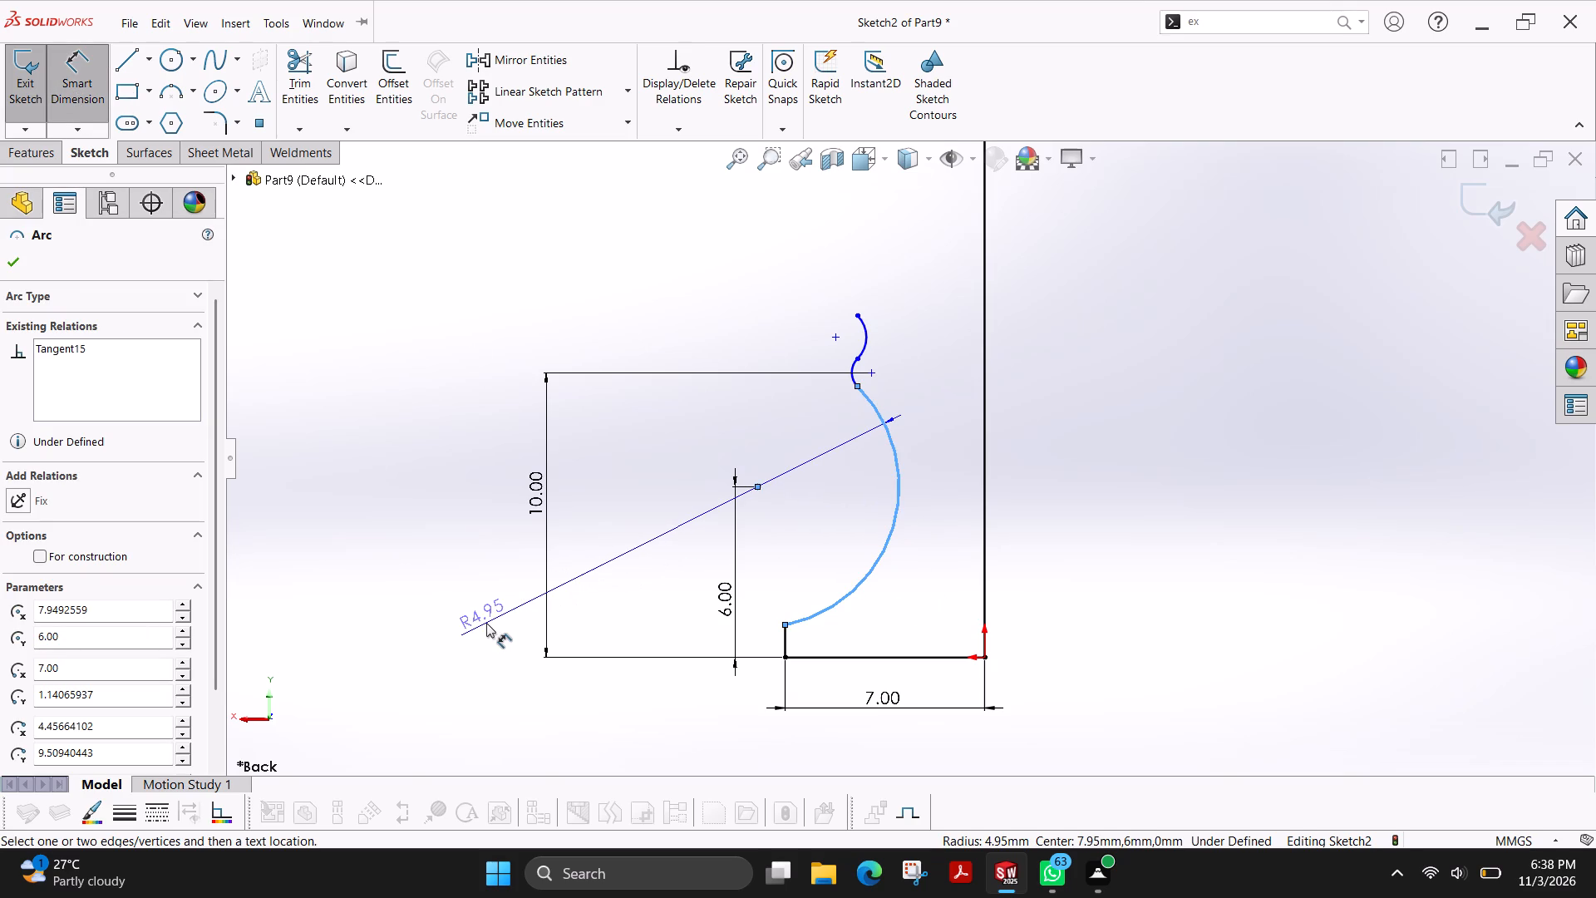
click(486, 623)
key(4)
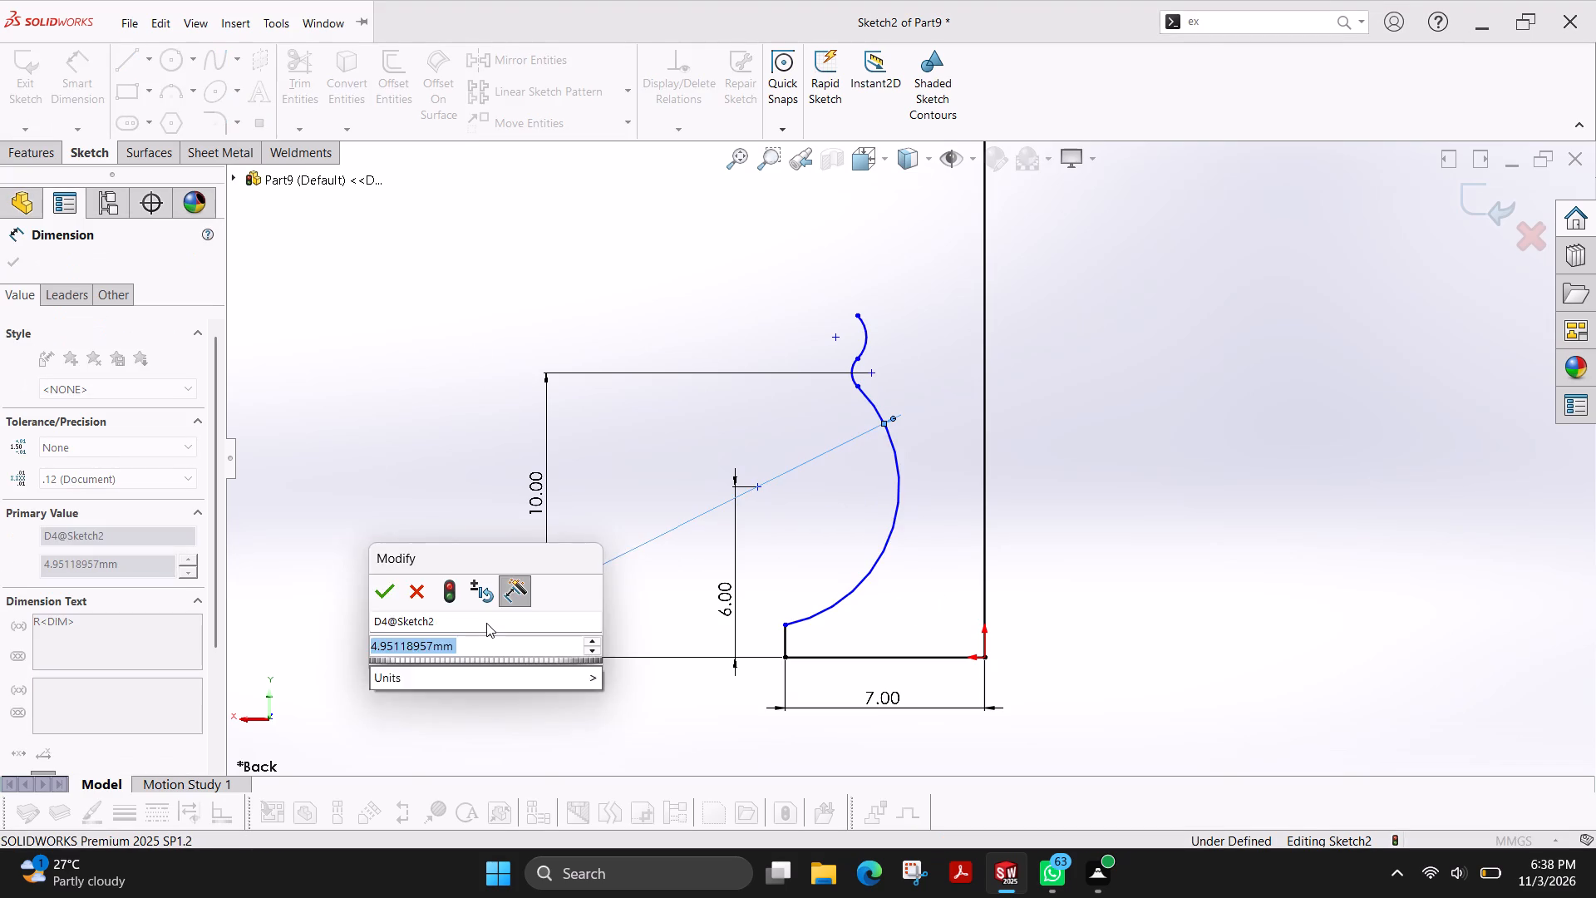
key(Return)
Dimension the middle arc with a 2 mm radius.
click(826, 381)
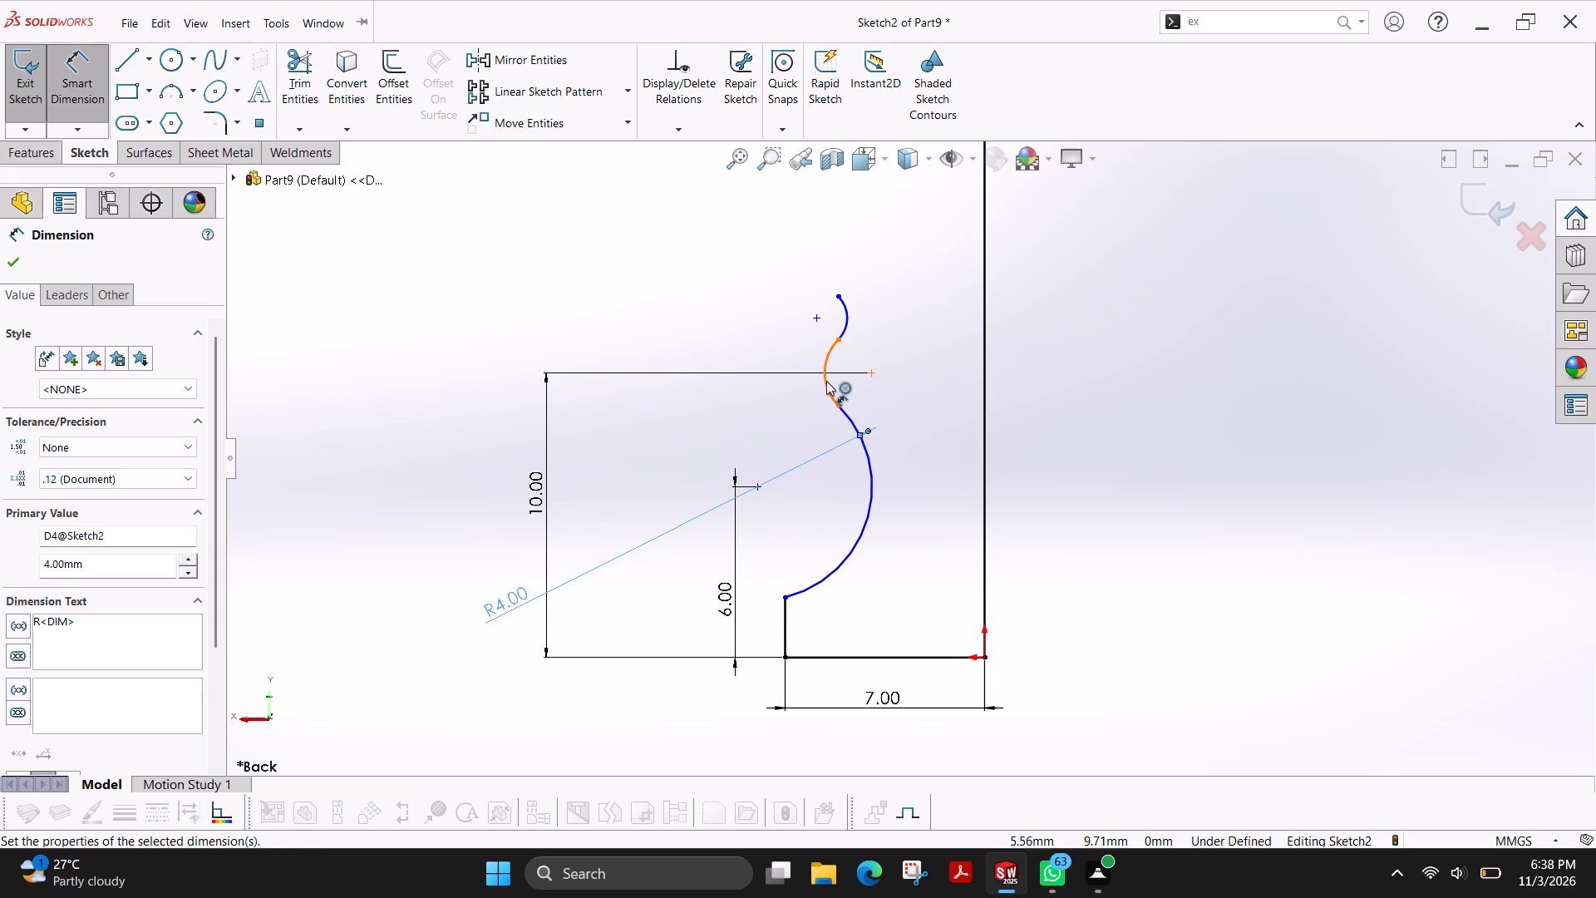
click(552, 304)
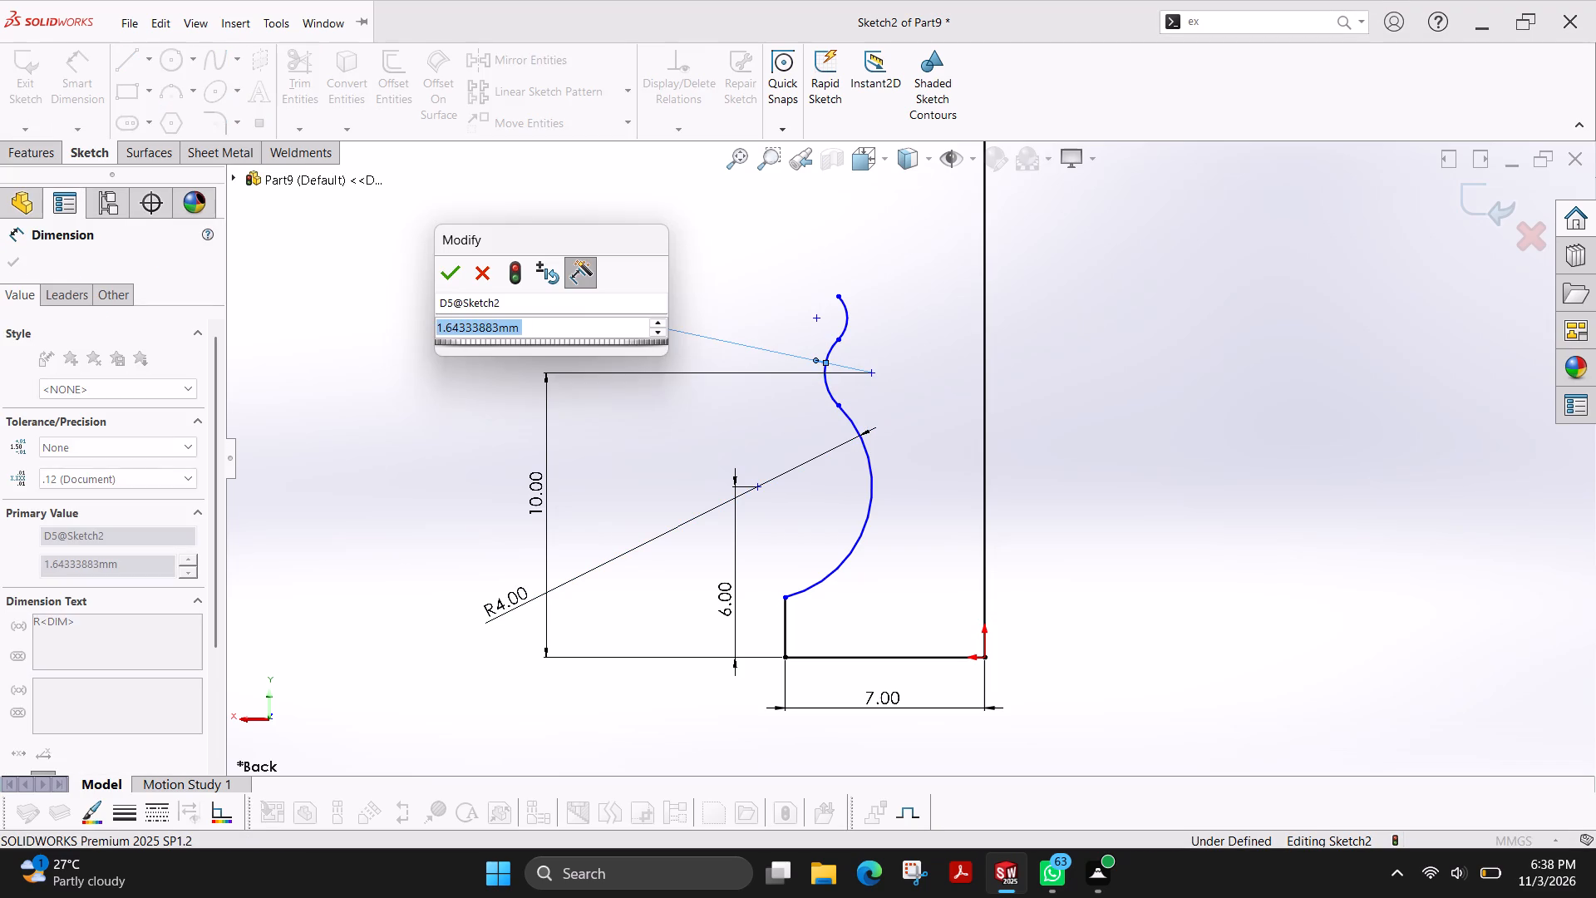
key(2)
key(Return)
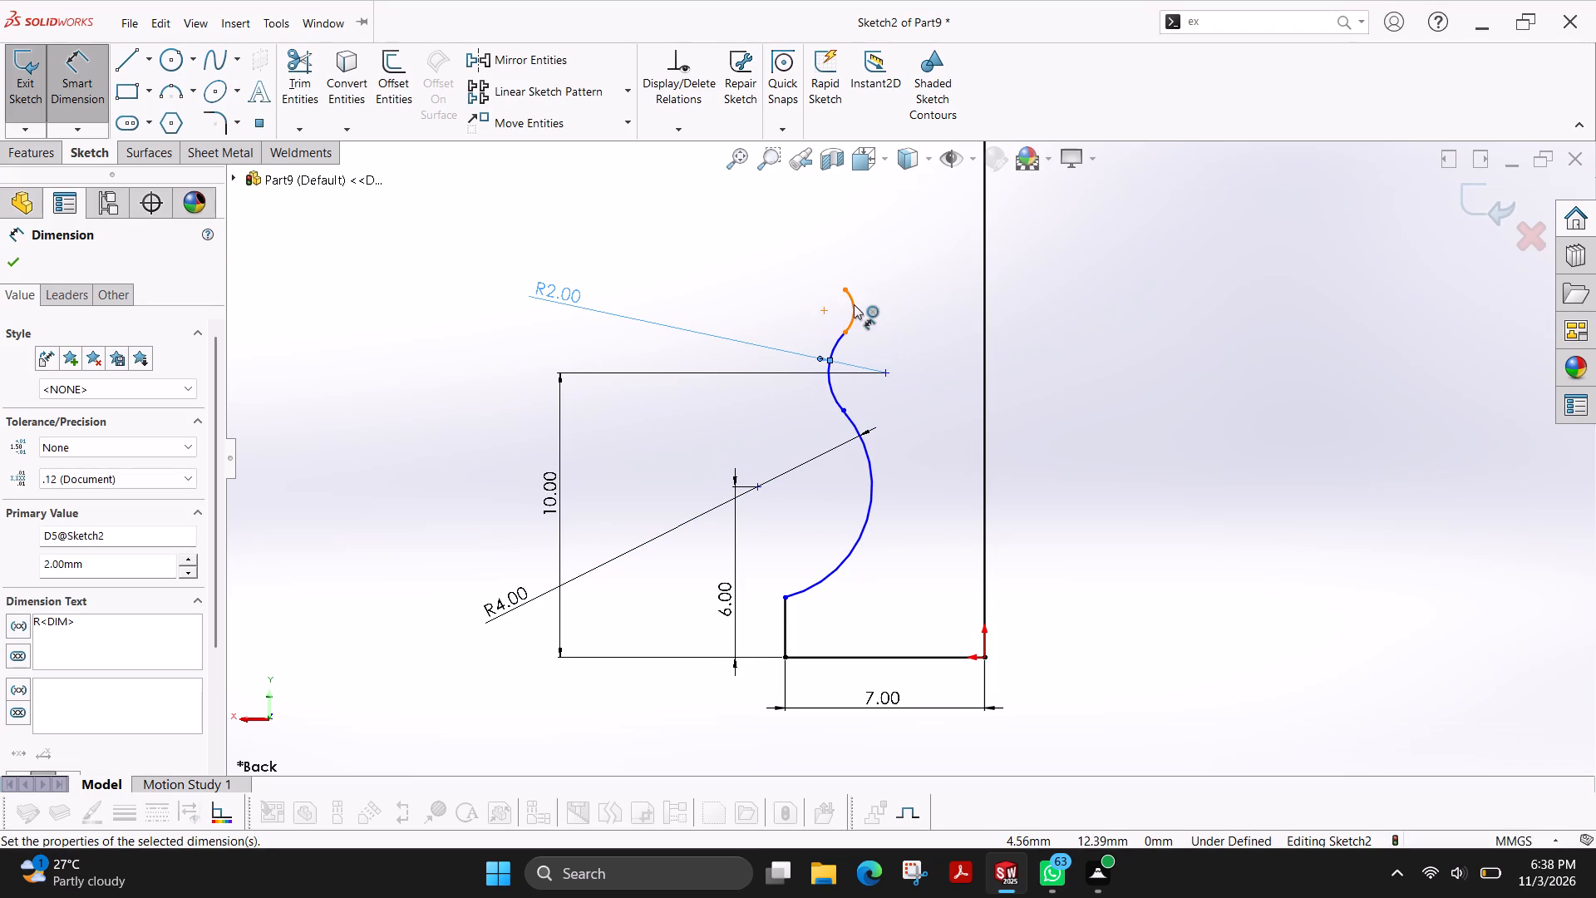
Dimension the uppermost arc with a 4 mm radius.
click(854, 304)
click(488, 370)
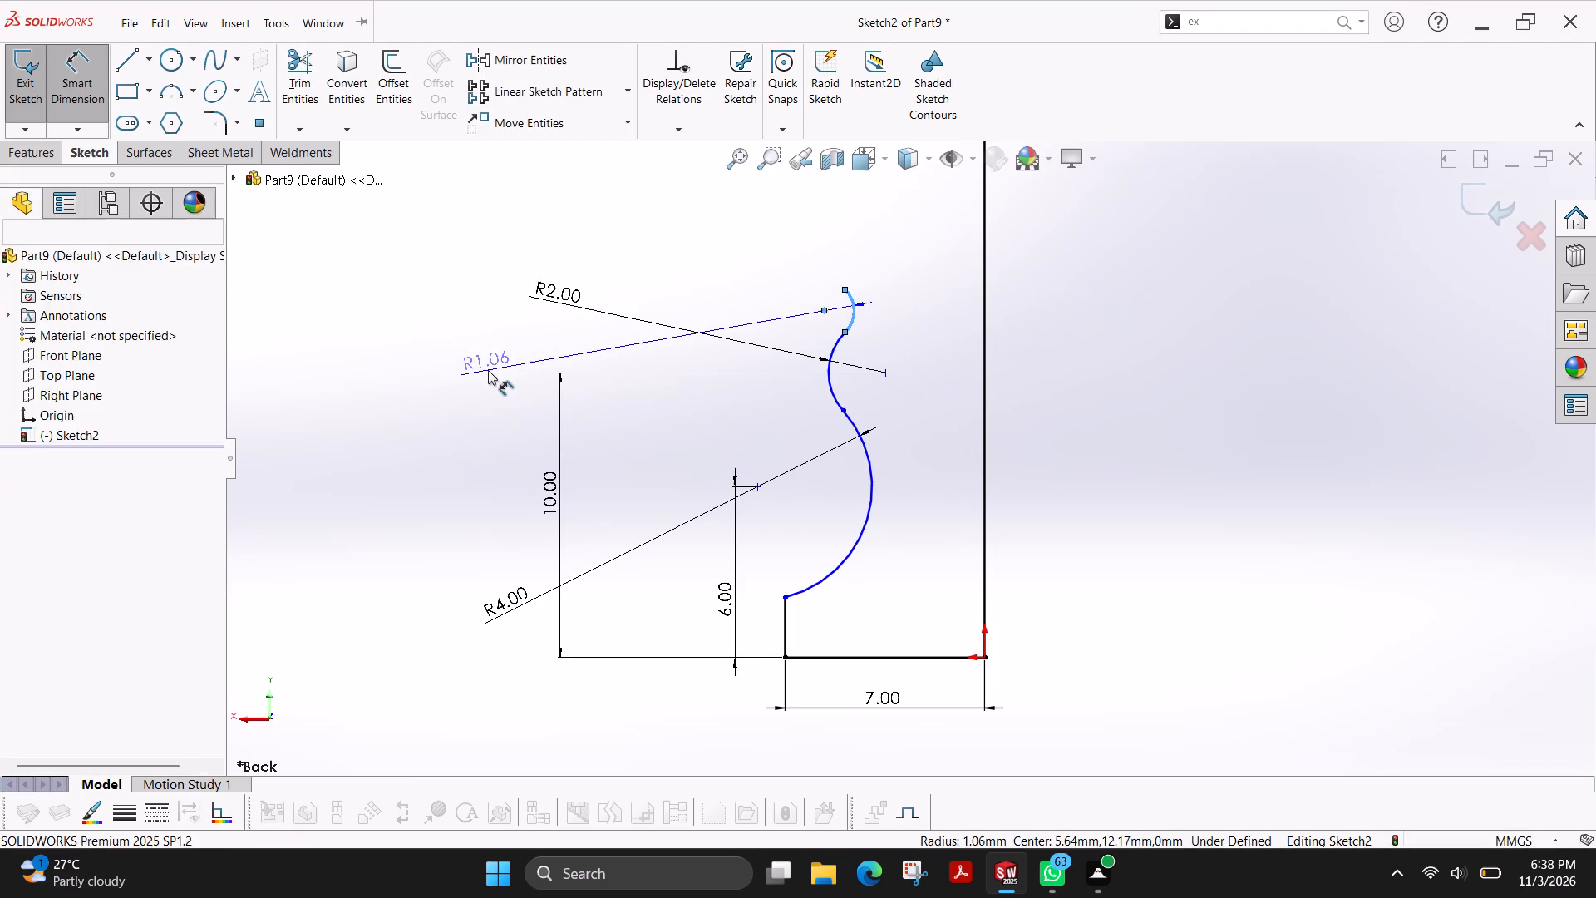
key(4)
key(Return)
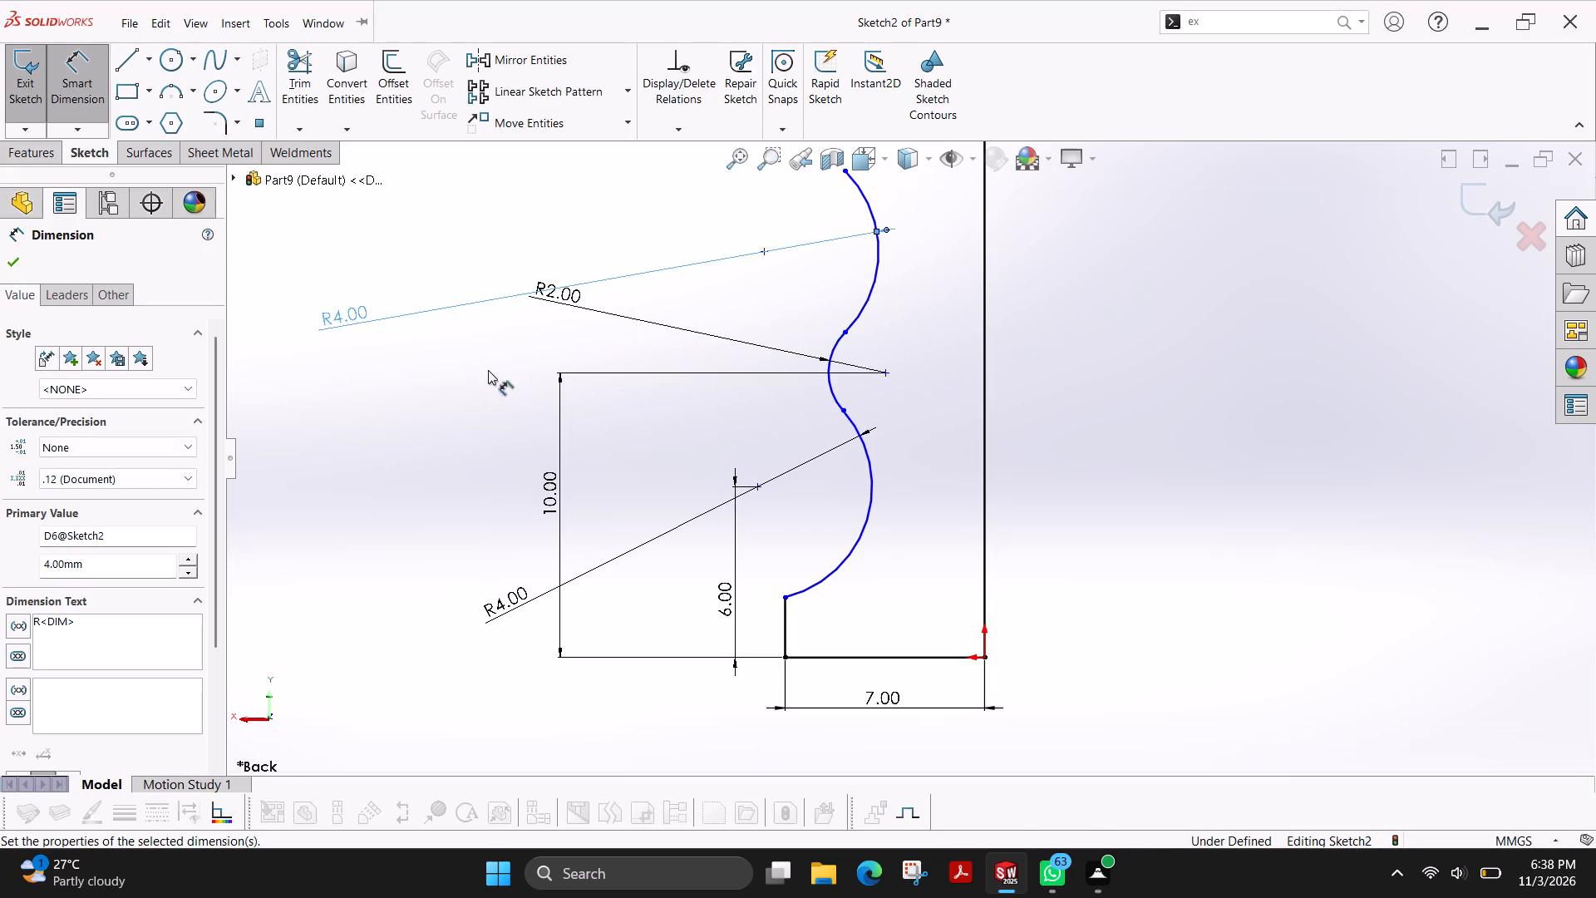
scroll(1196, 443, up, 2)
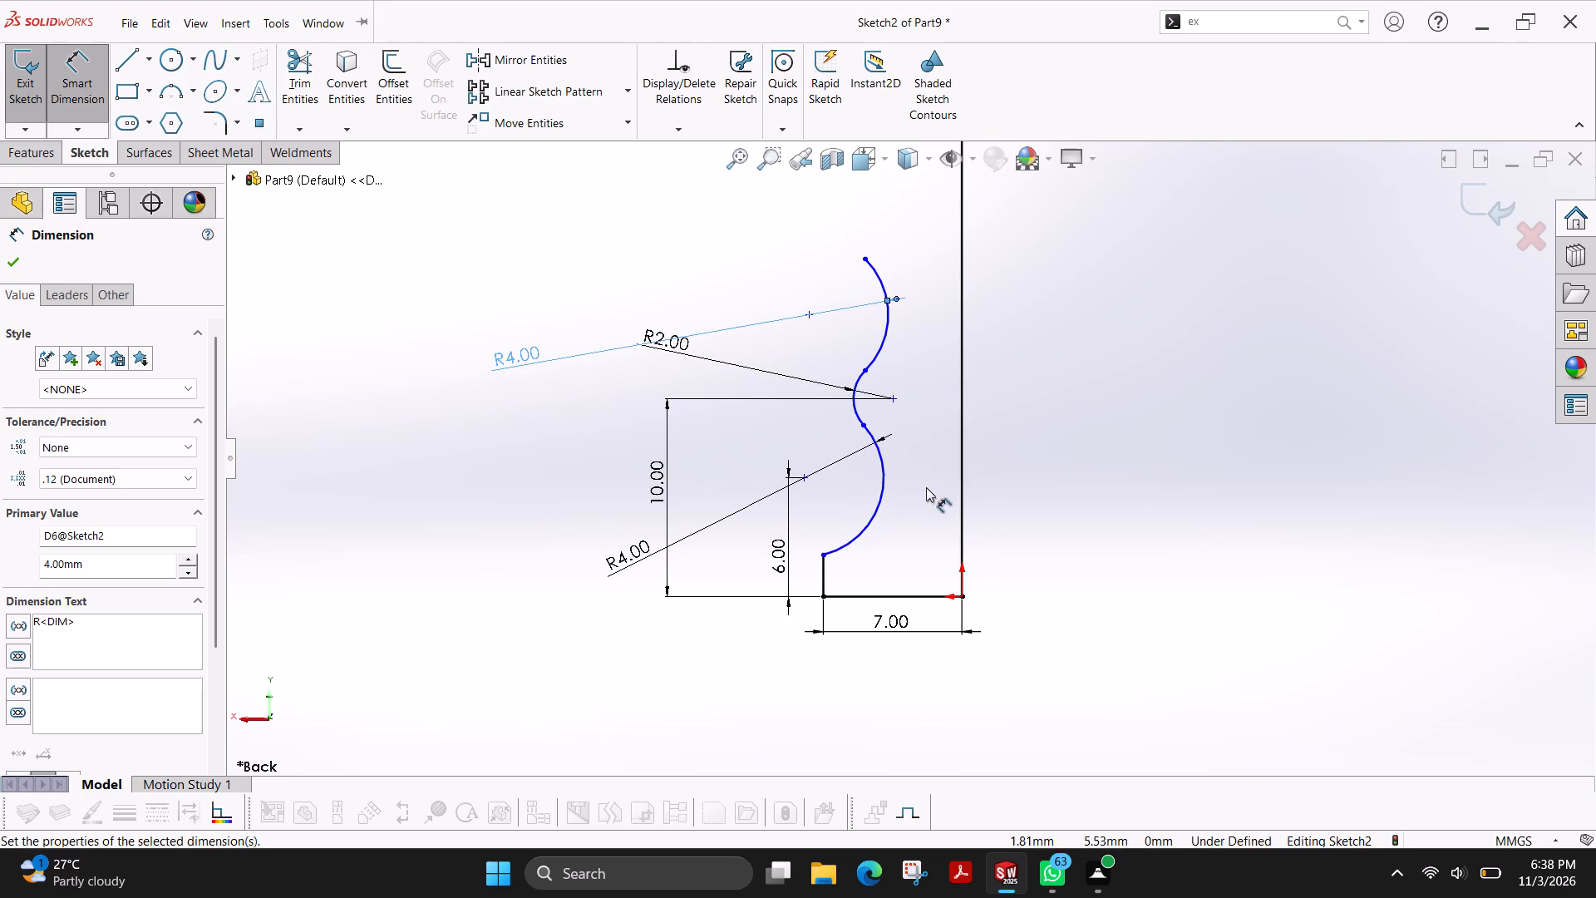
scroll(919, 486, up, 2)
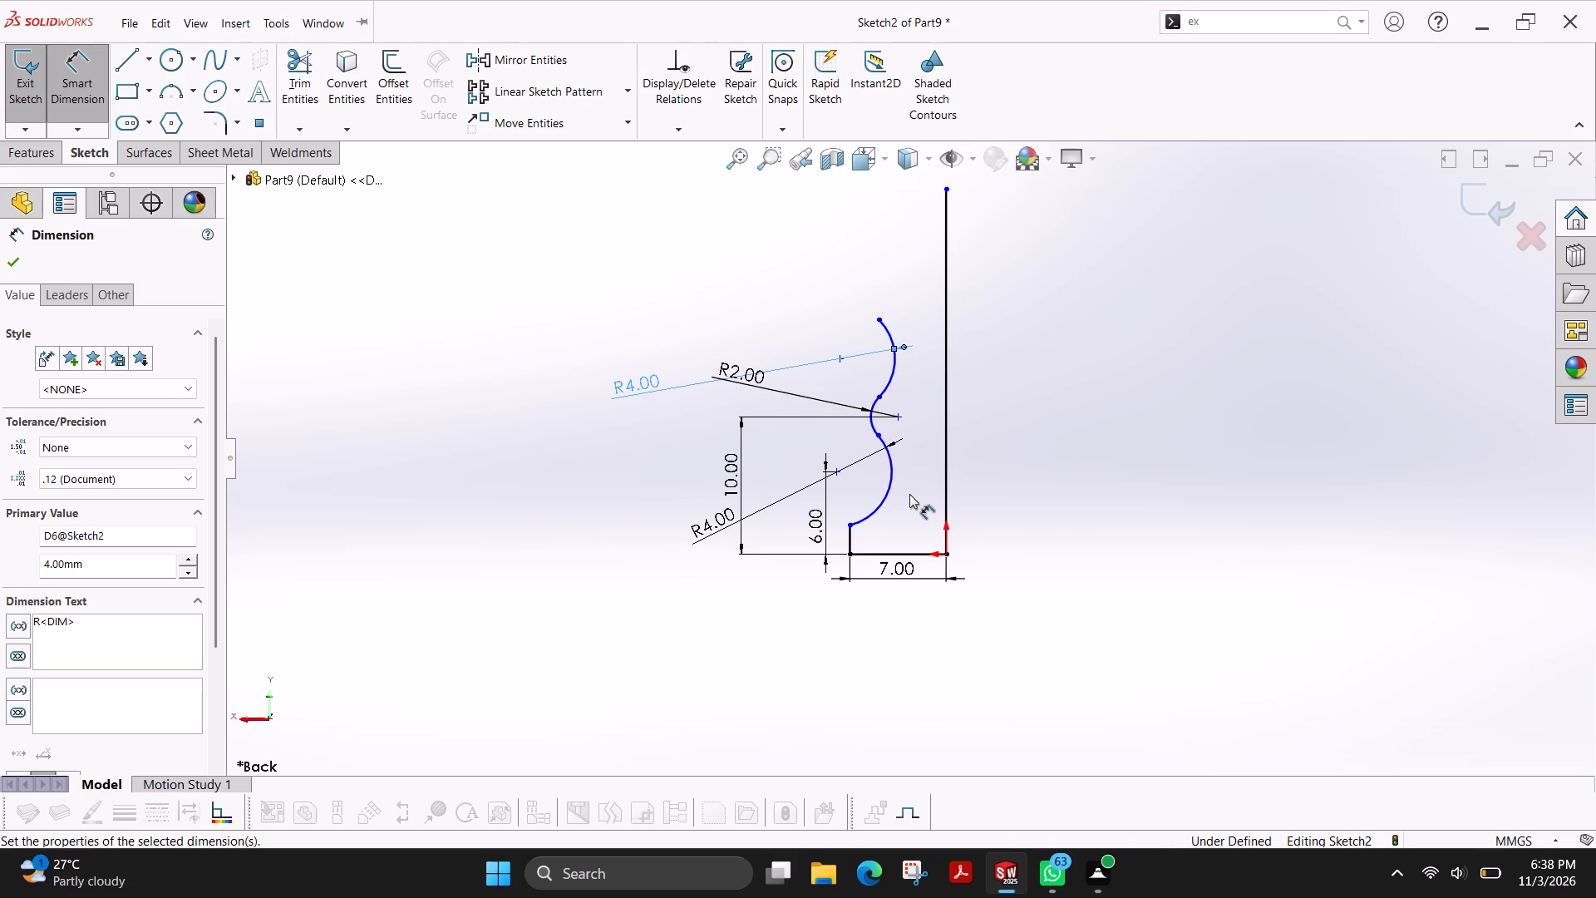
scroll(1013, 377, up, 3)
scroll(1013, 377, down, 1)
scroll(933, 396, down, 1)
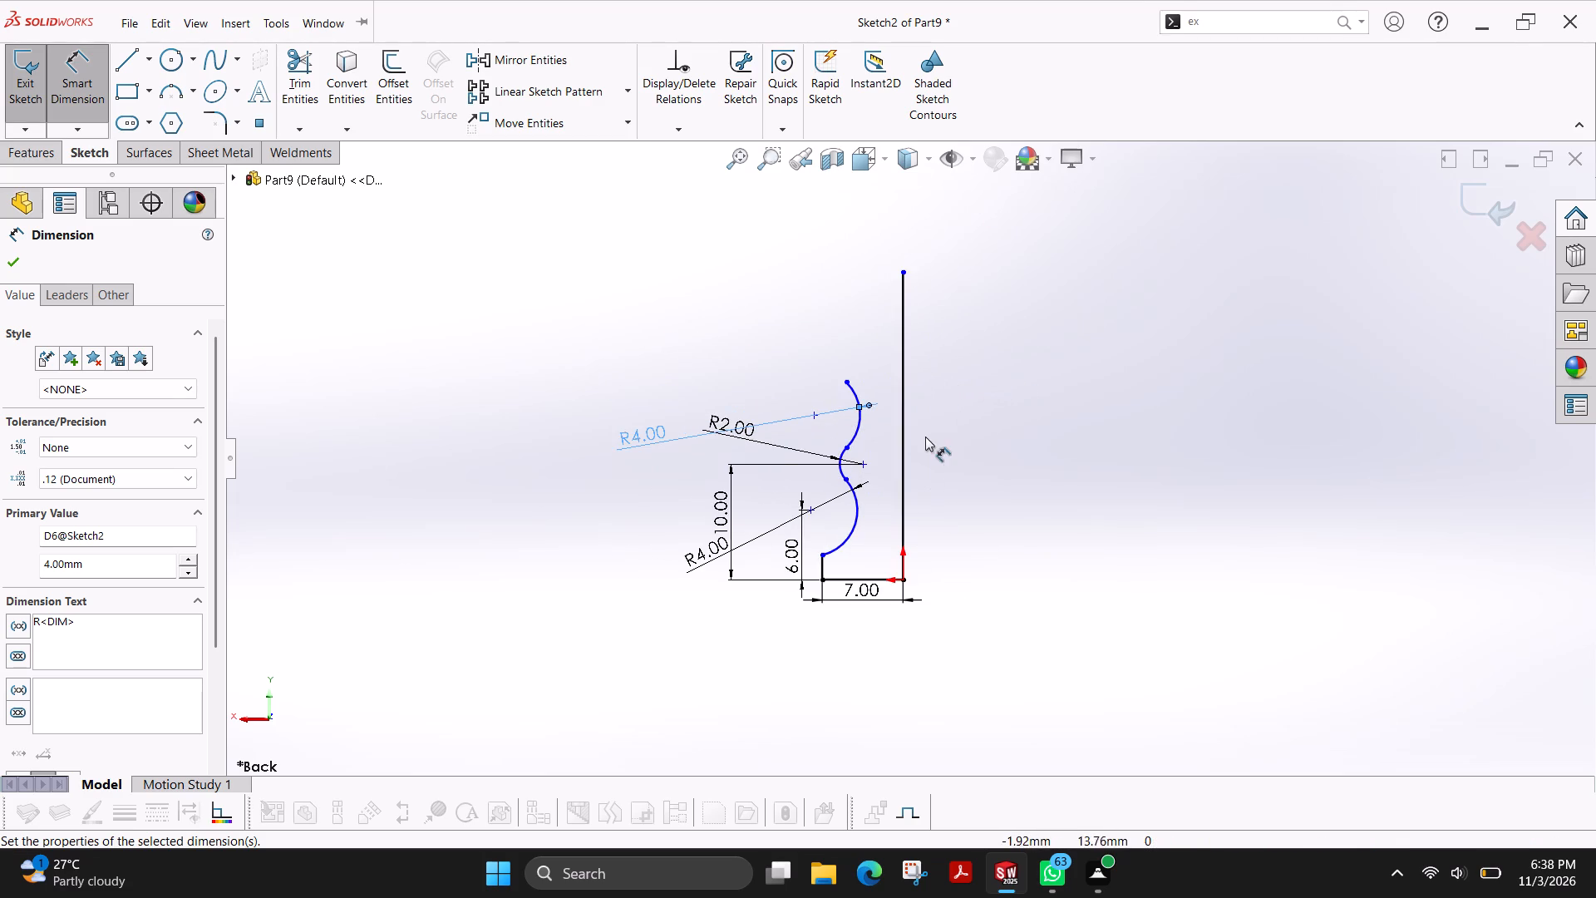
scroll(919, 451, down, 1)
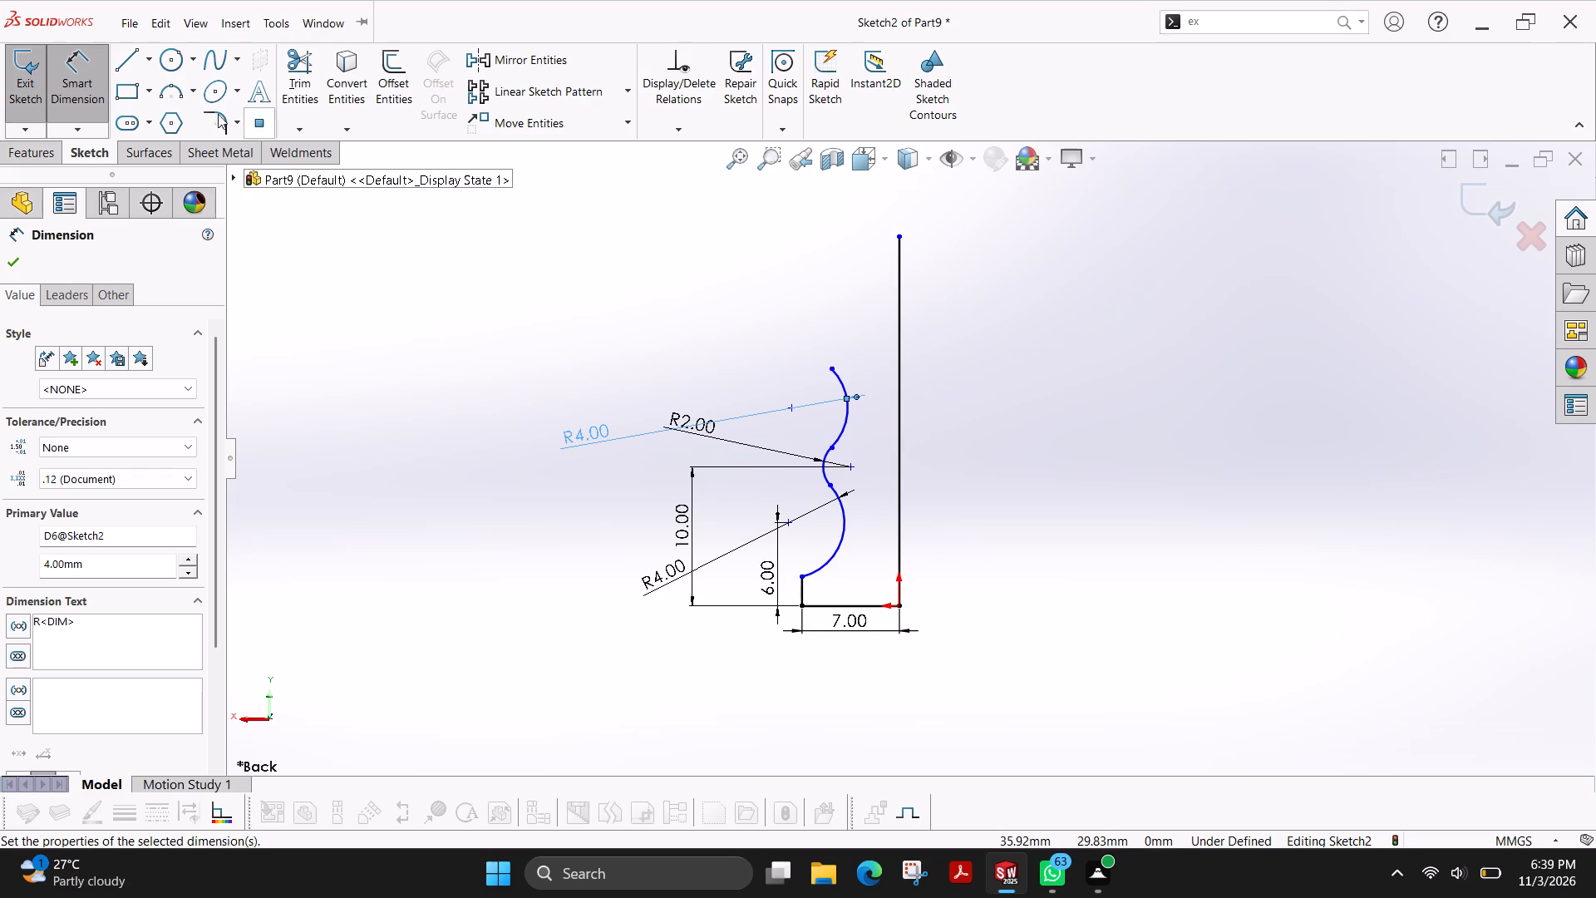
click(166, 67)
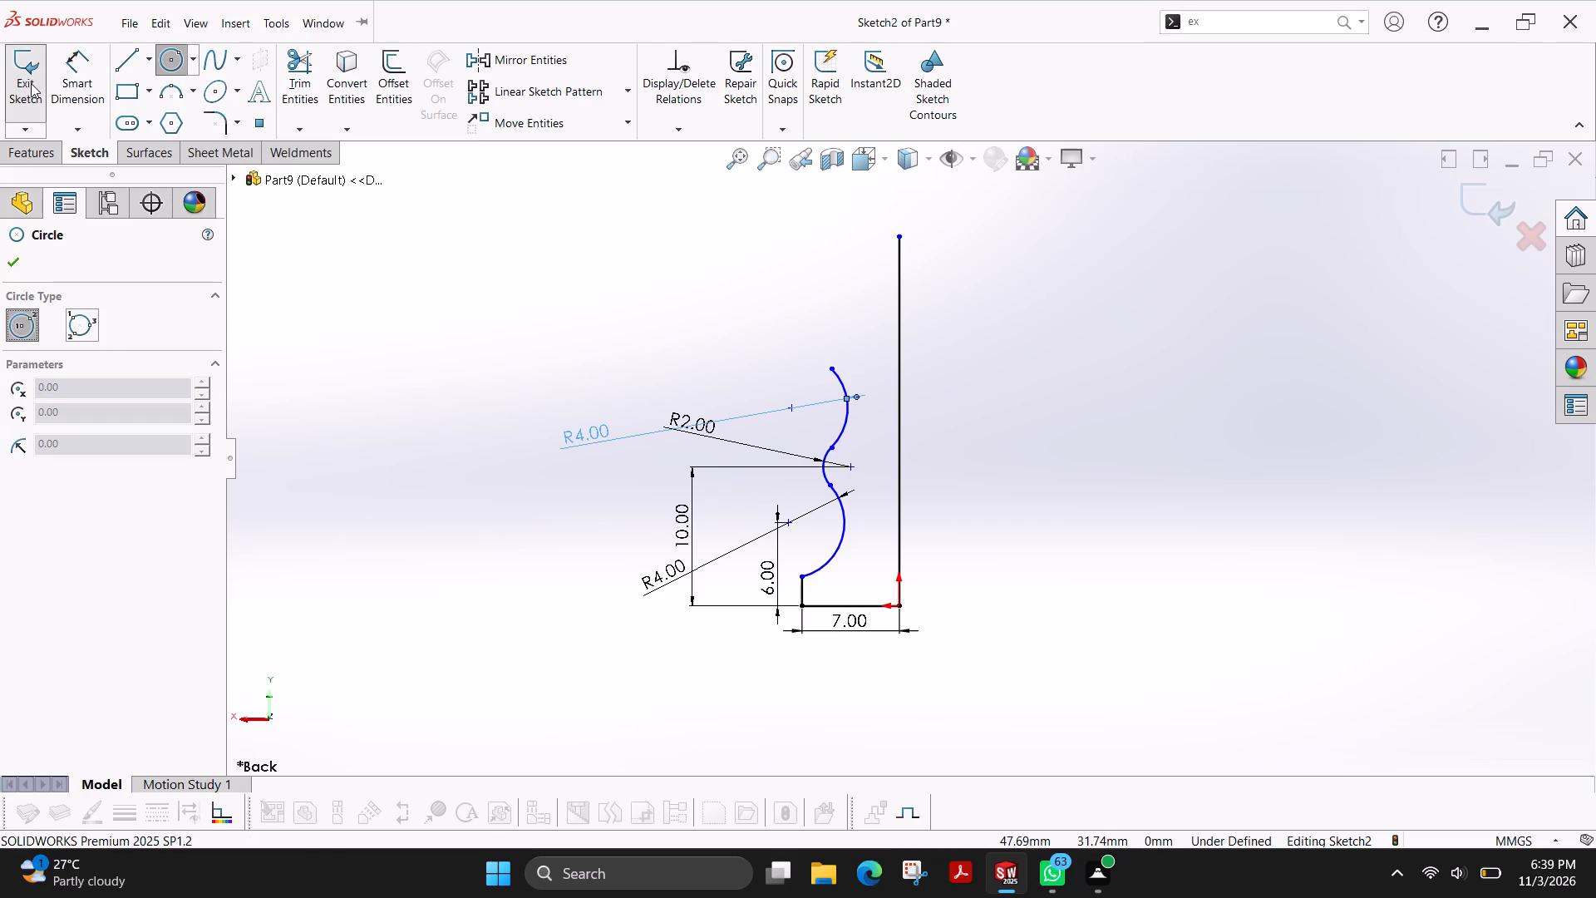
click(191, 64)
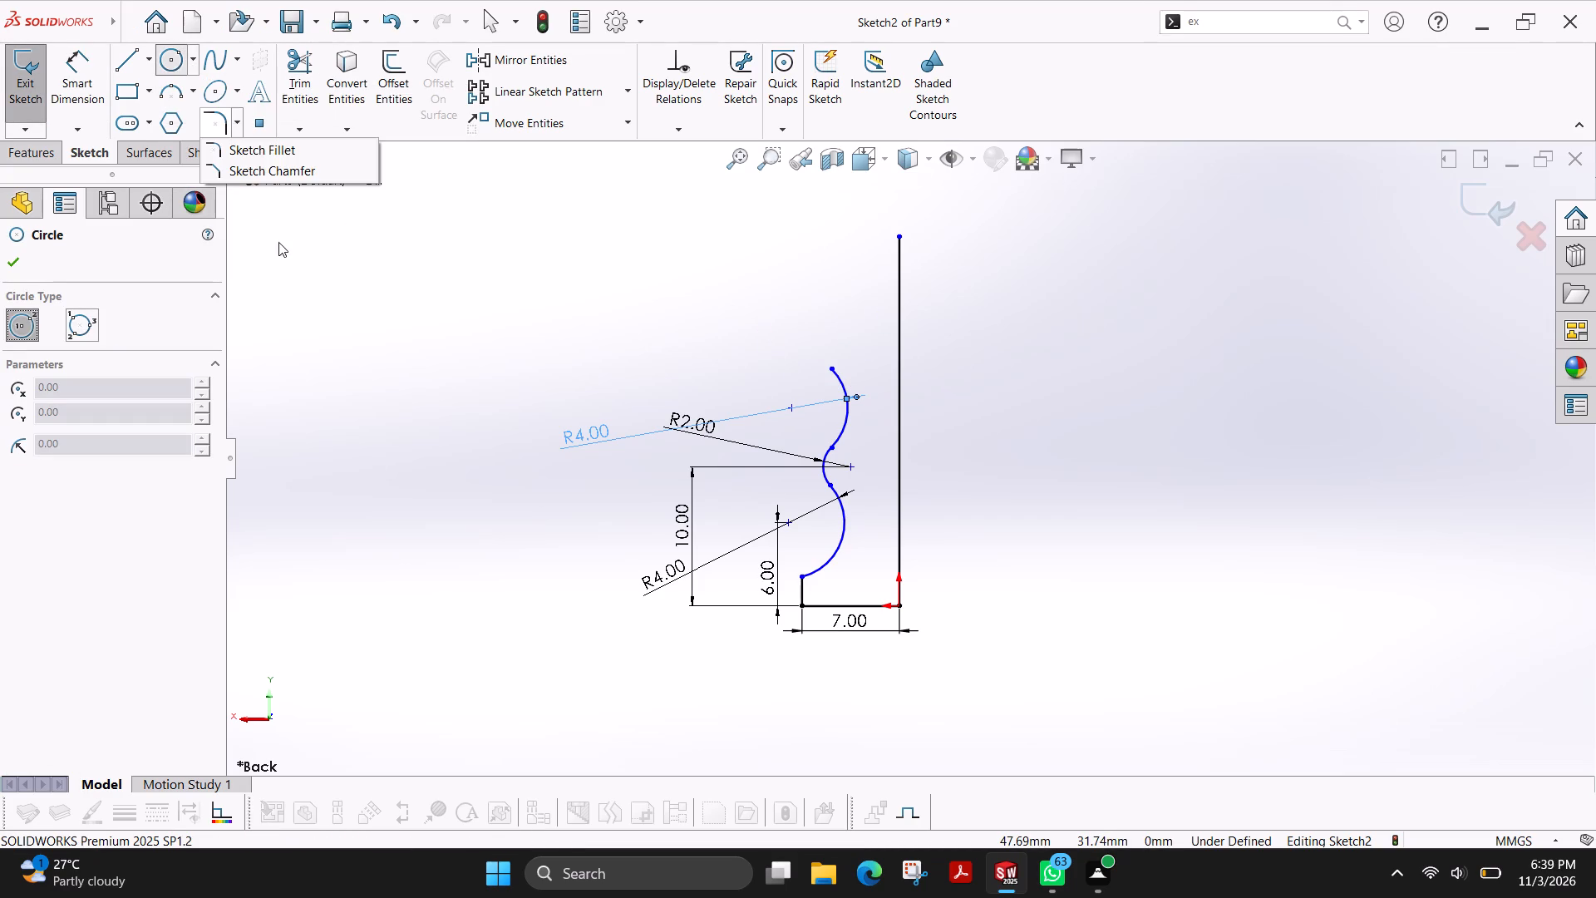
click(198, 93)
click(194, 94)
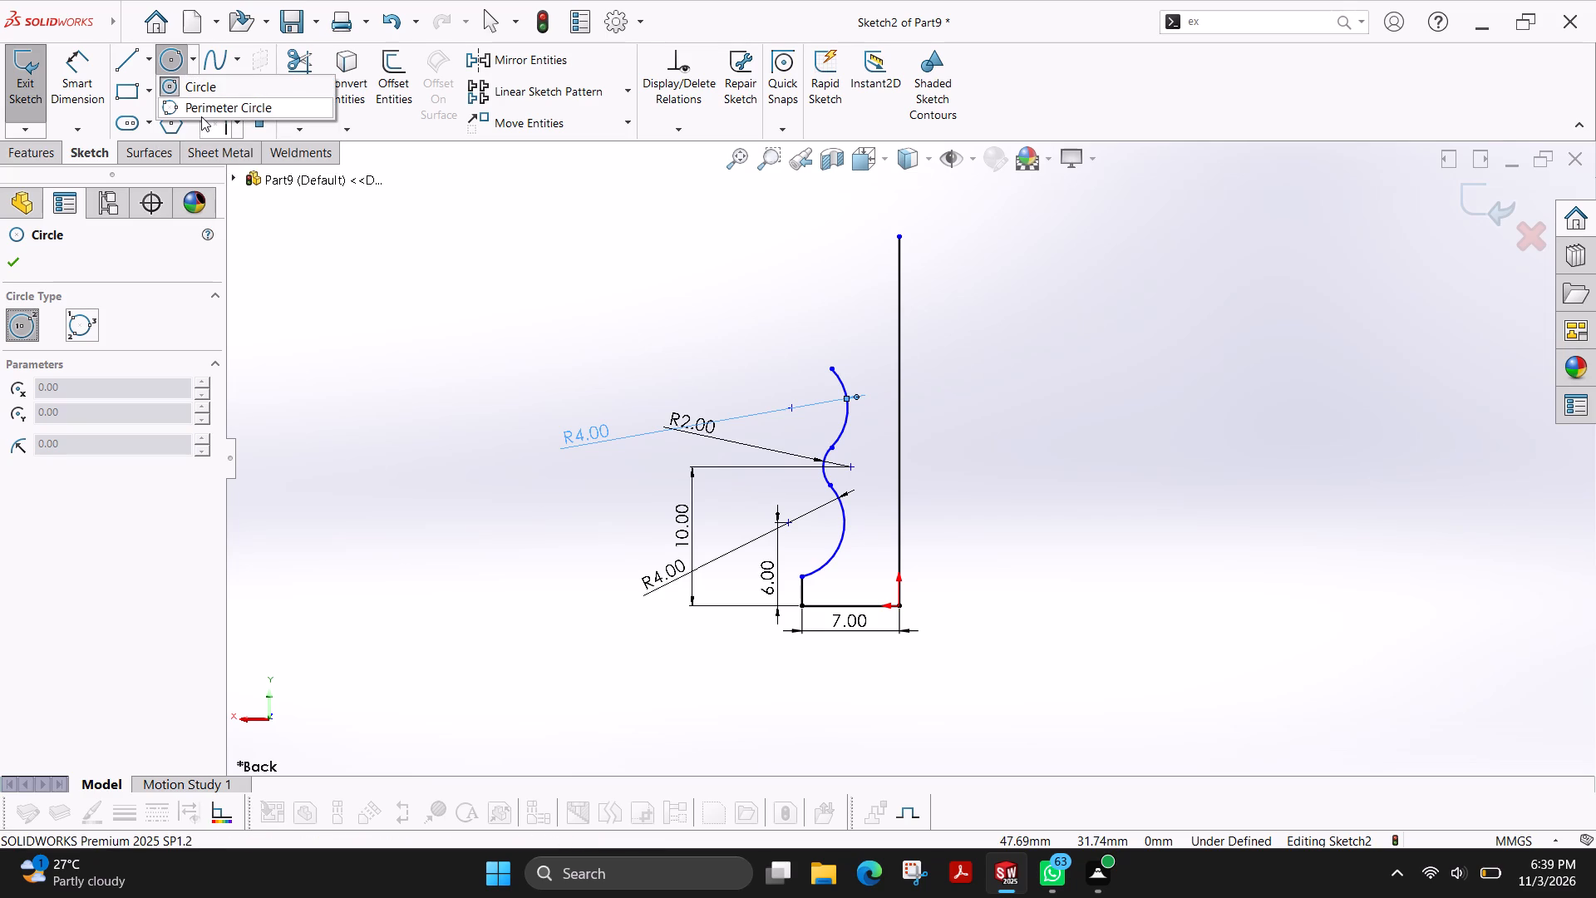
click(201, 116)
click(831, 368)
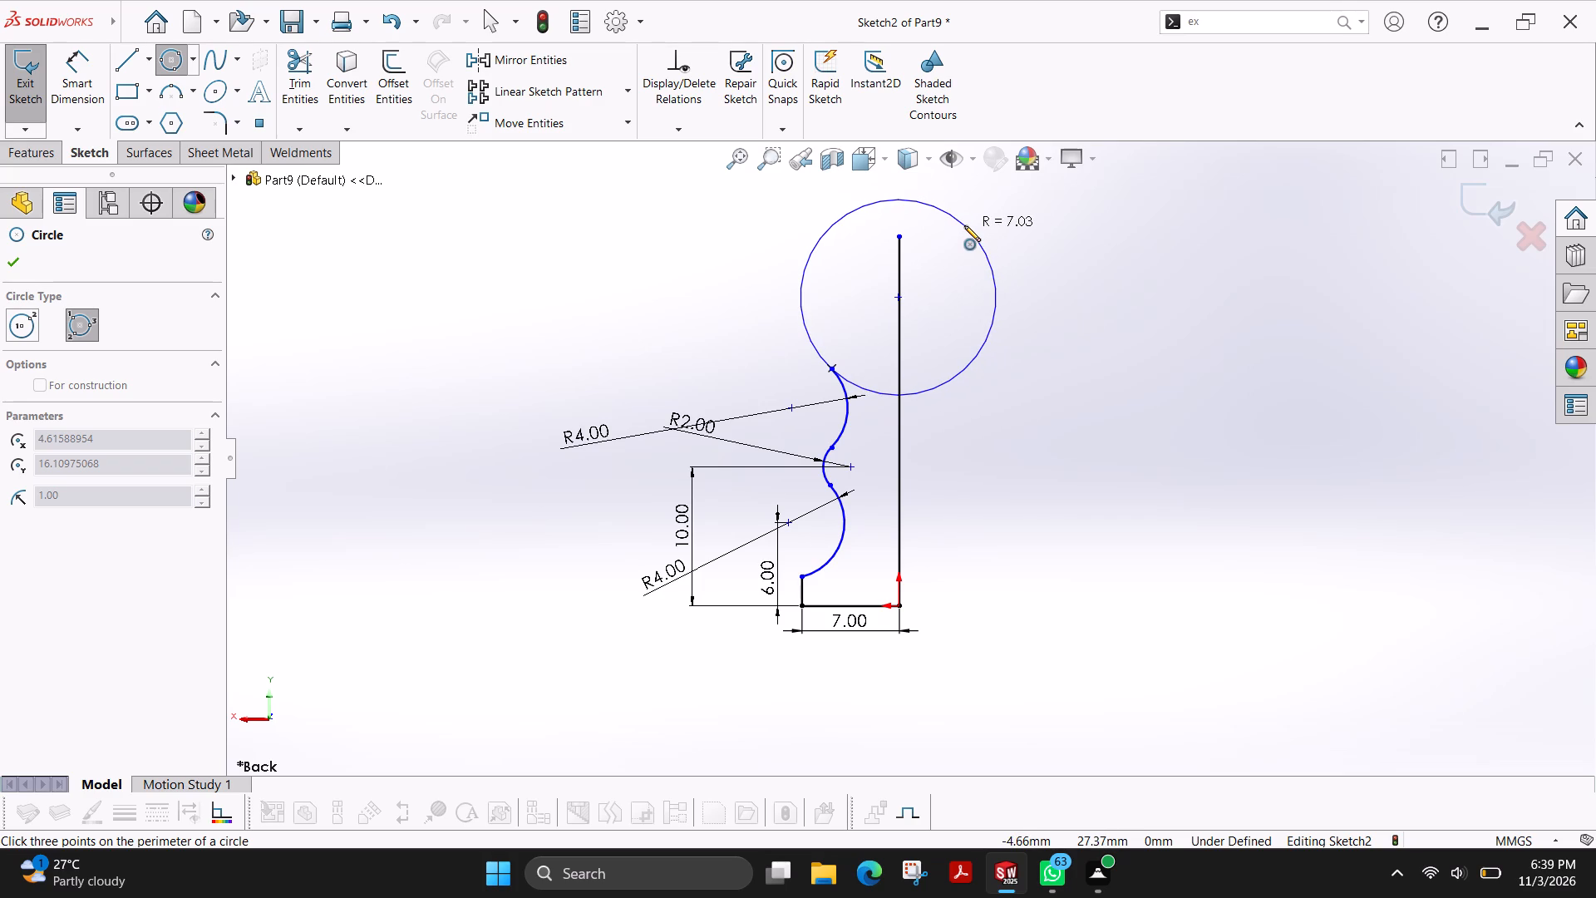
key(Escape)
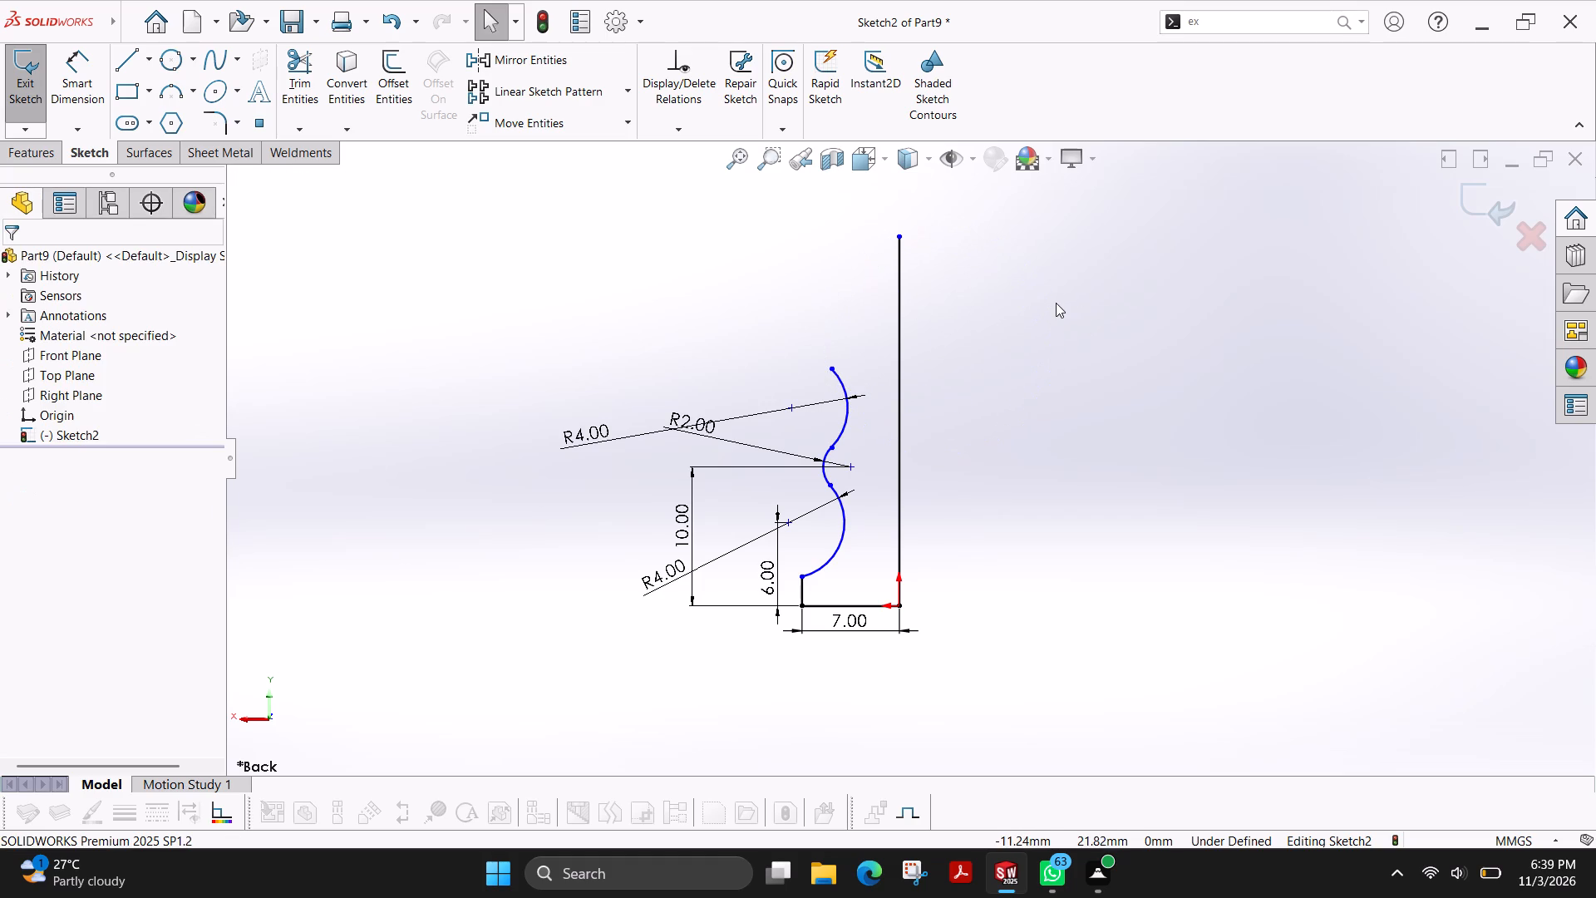
Dimension the middle arc's centre point 5 mm horizontally from the long vertical line.
scroll(825, 463, down, 4)
scroll(889, 637, up, 3)
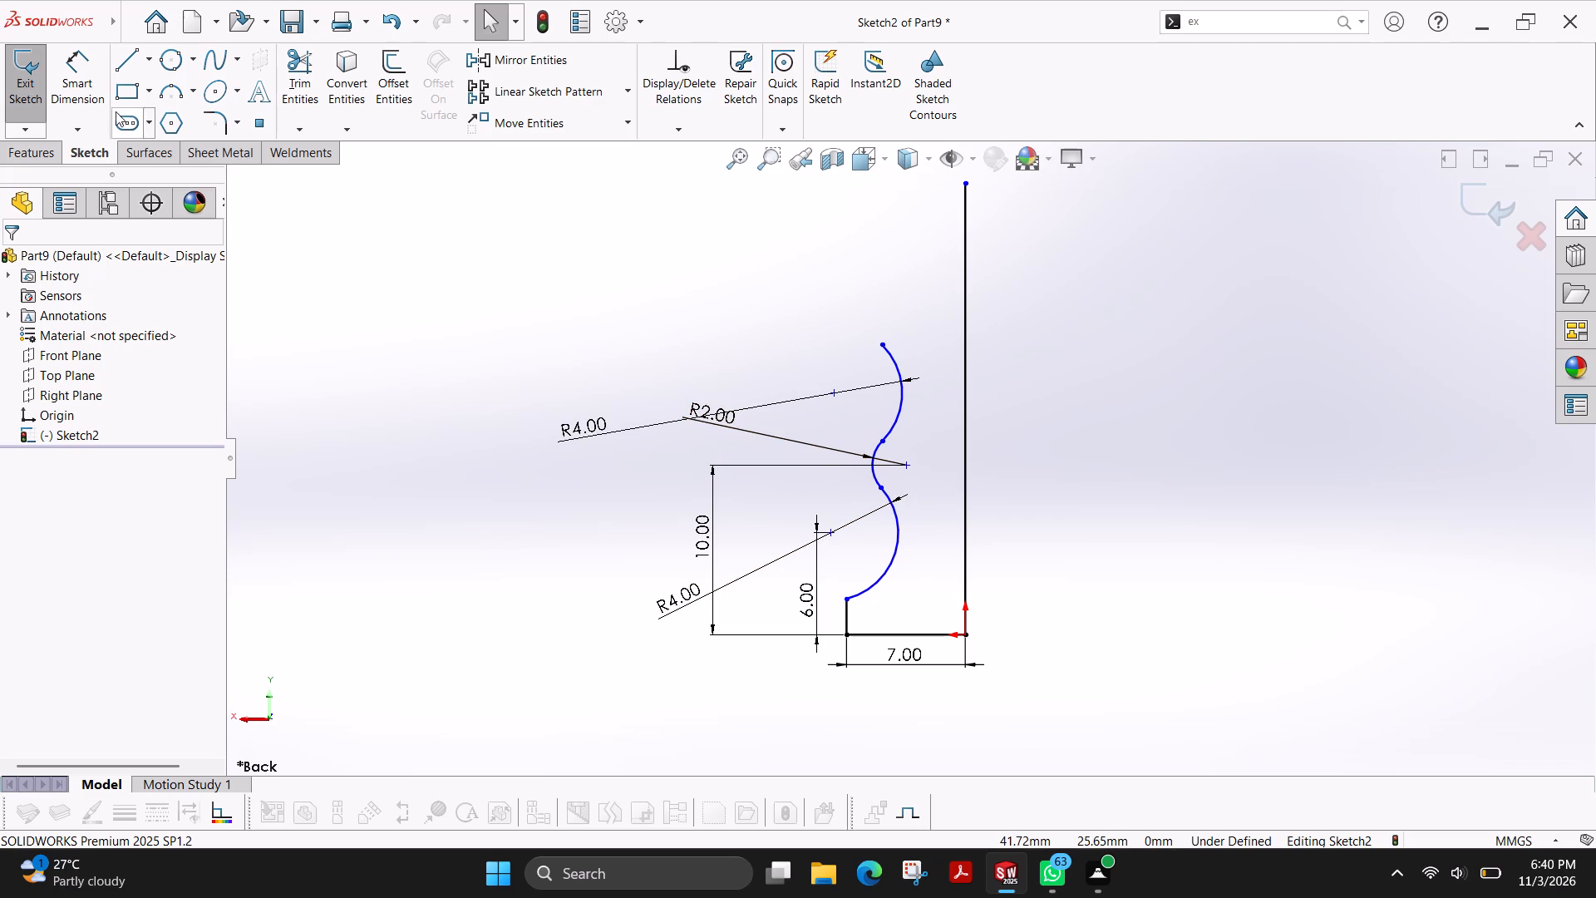
click(93, 73)
click(904, 467)
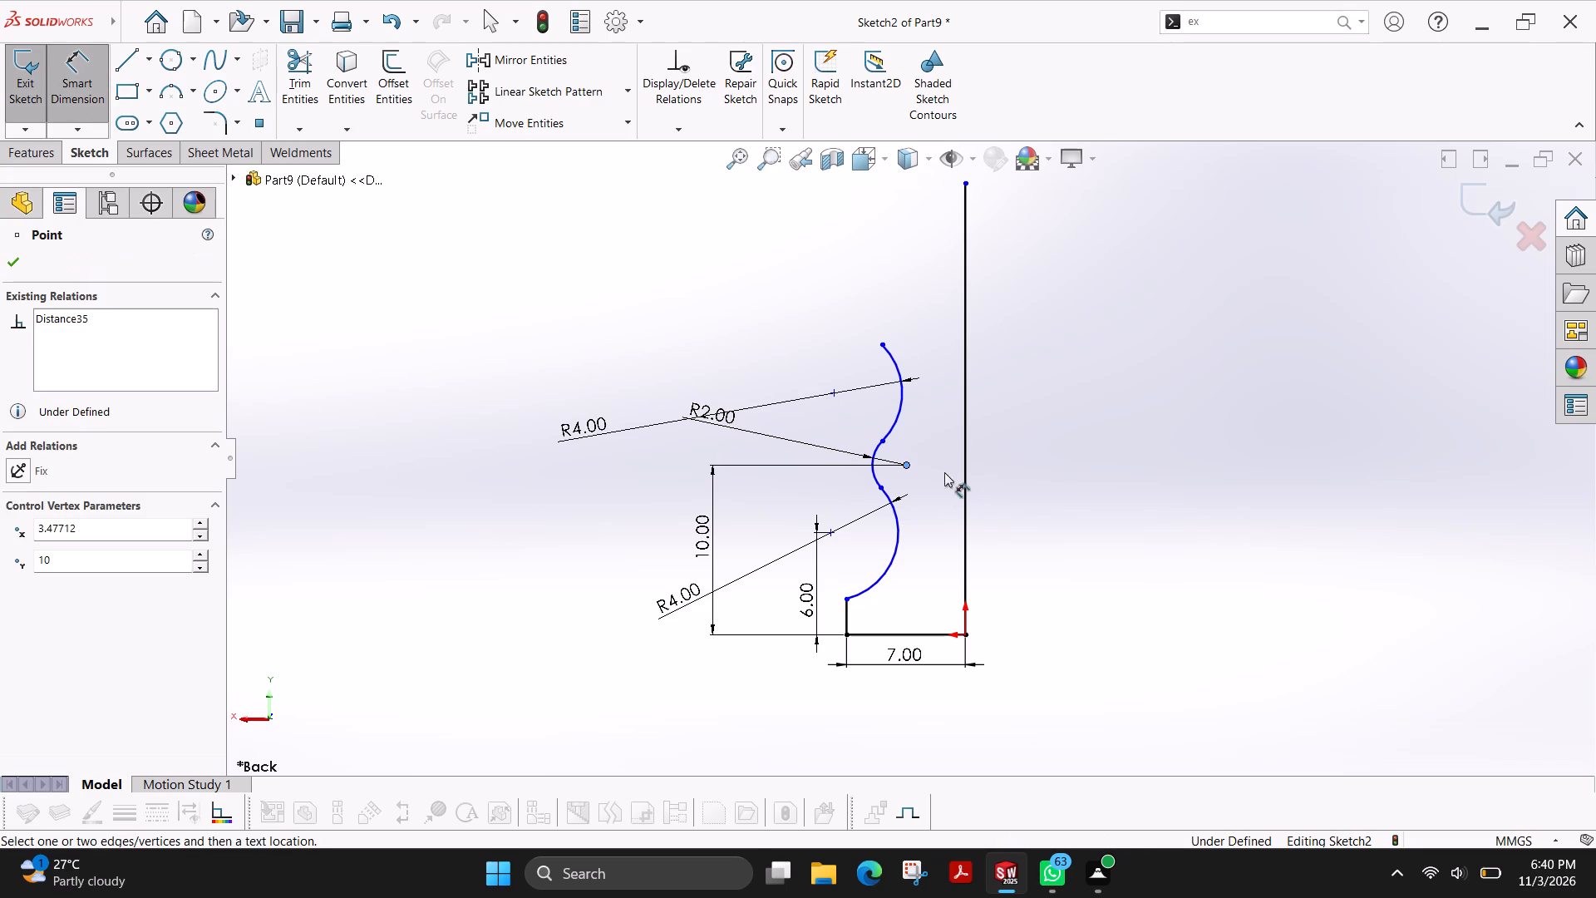
click(962, 472)
click(942, 717)
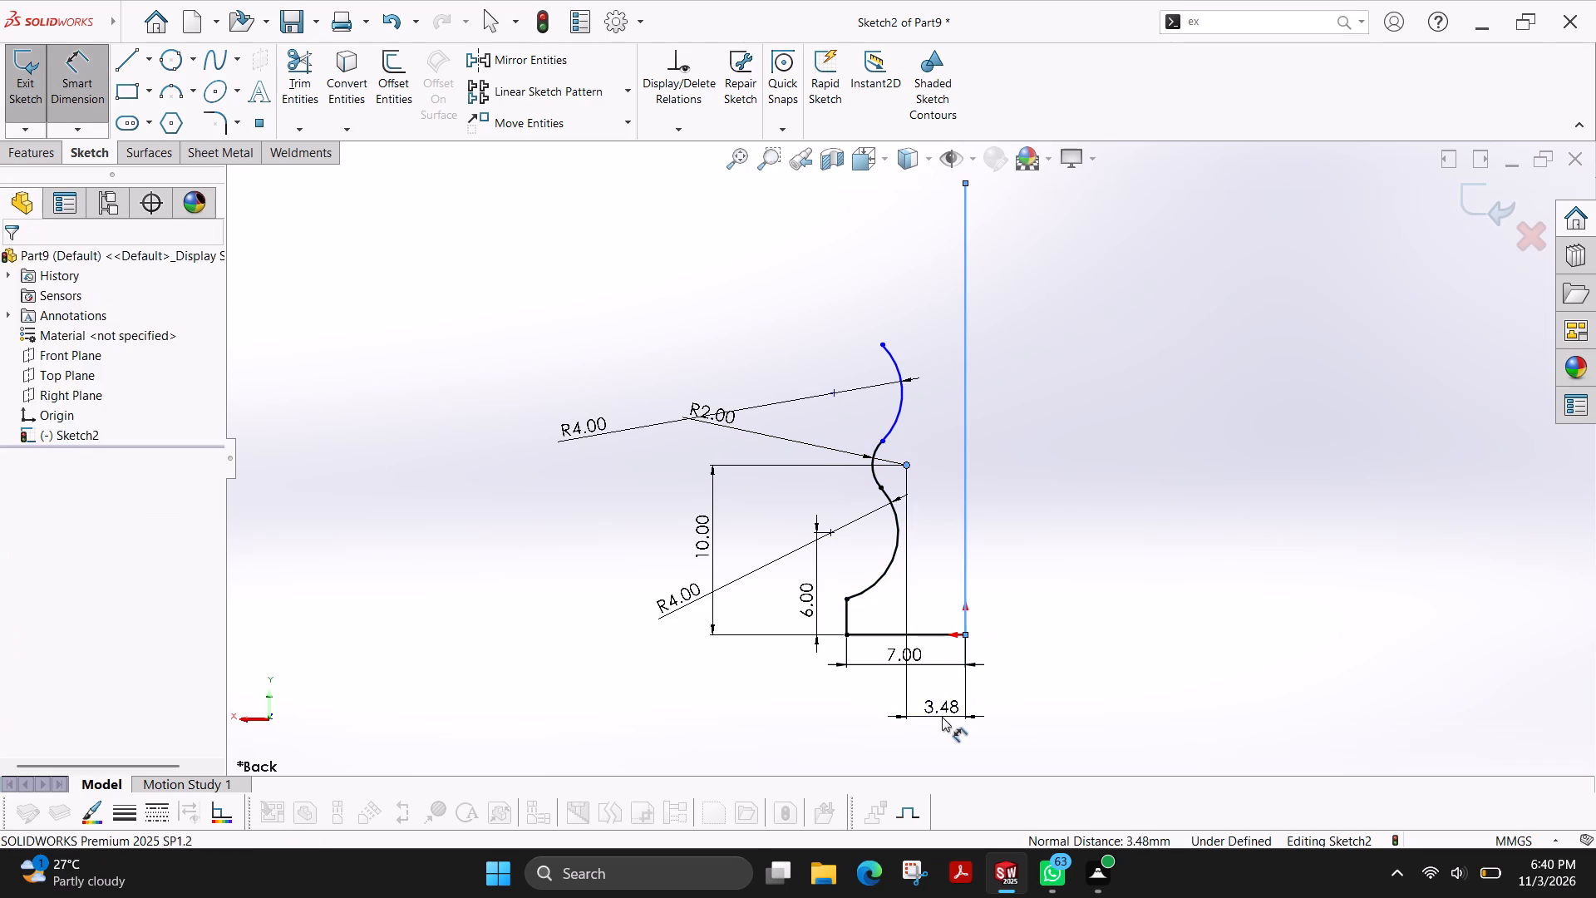
key(5)
key(Return)
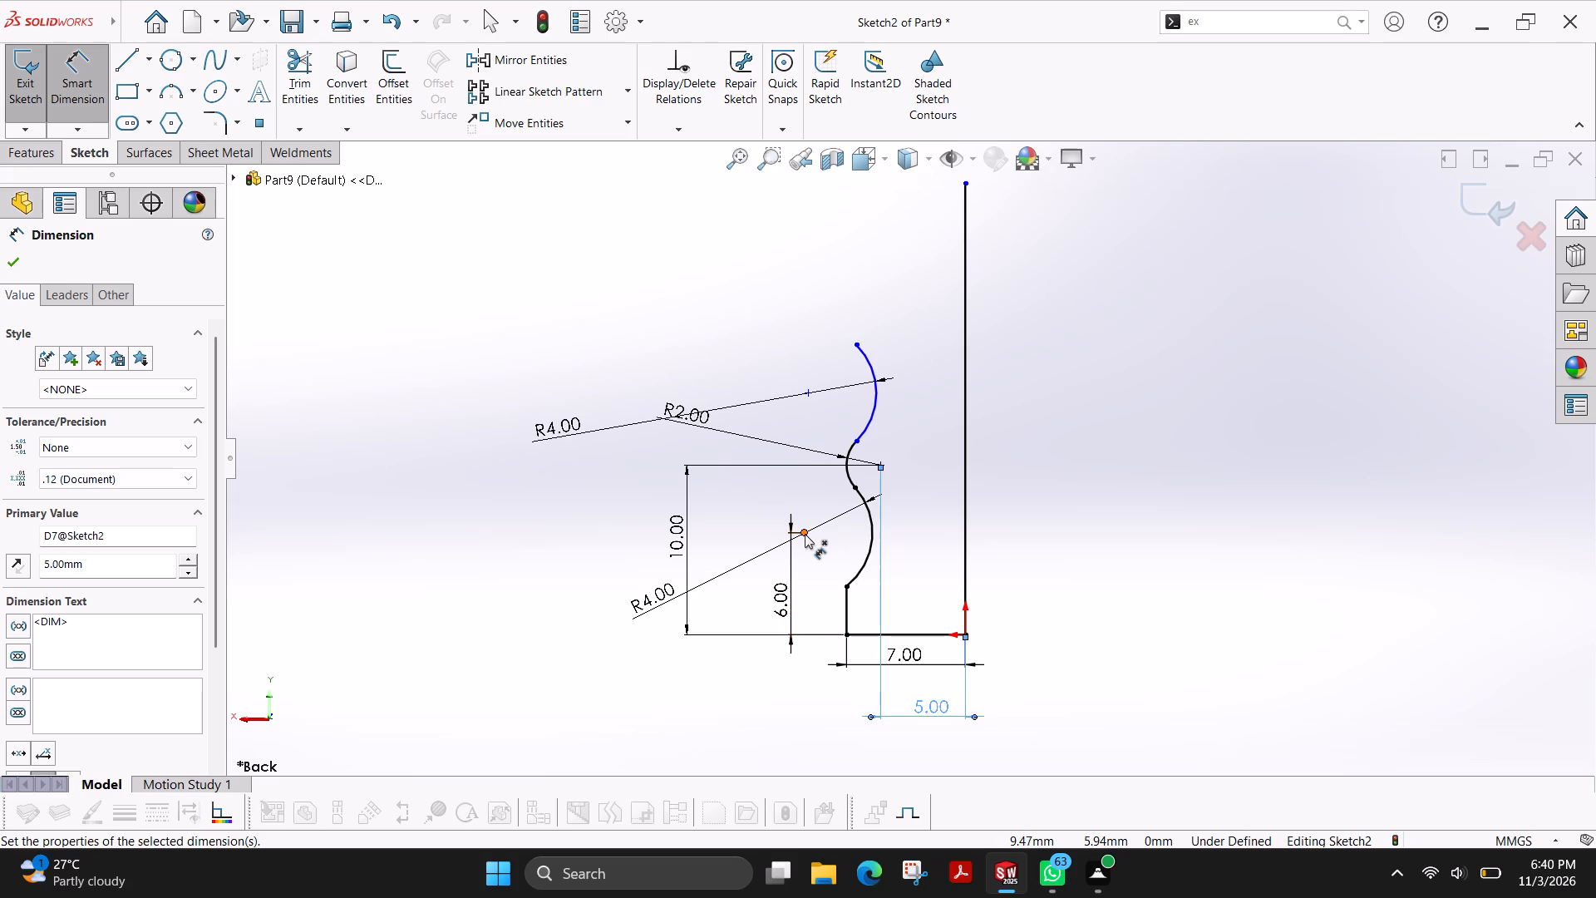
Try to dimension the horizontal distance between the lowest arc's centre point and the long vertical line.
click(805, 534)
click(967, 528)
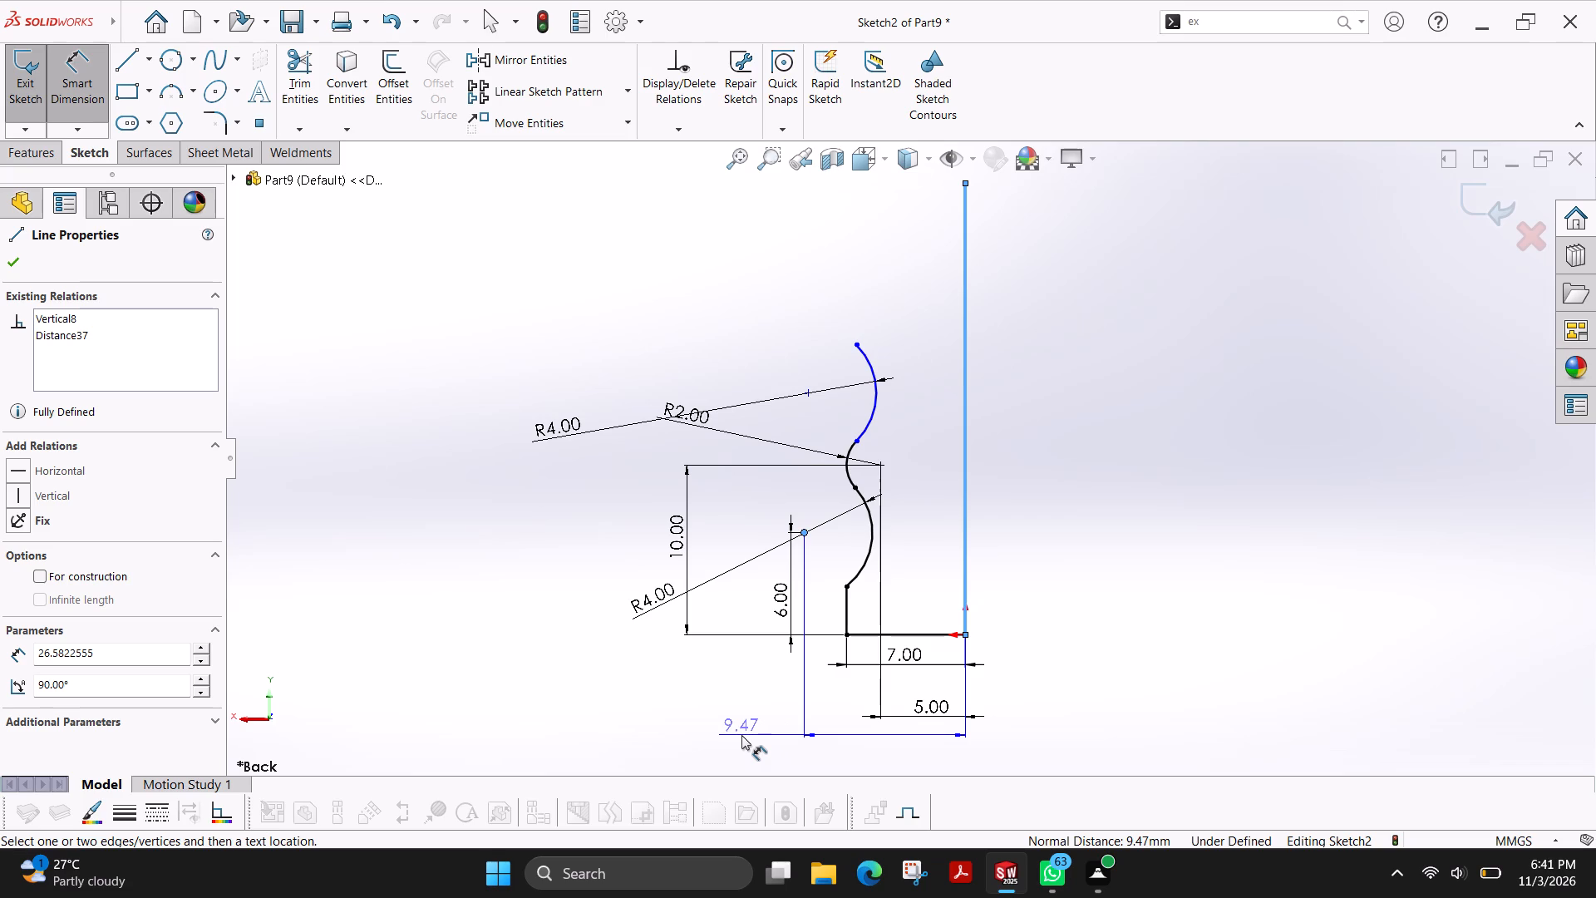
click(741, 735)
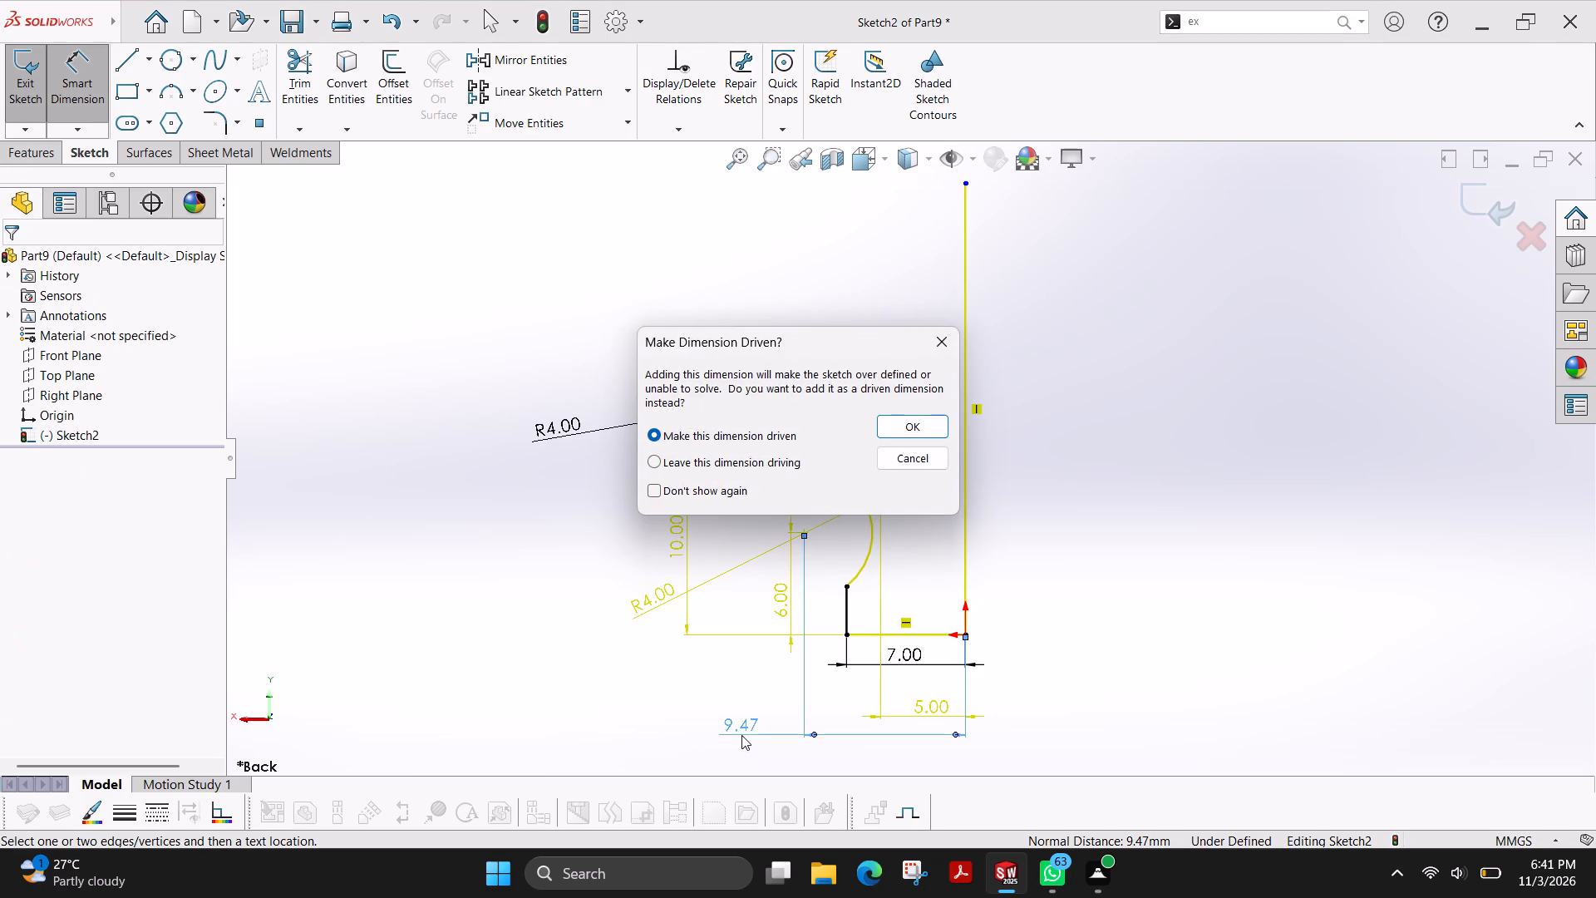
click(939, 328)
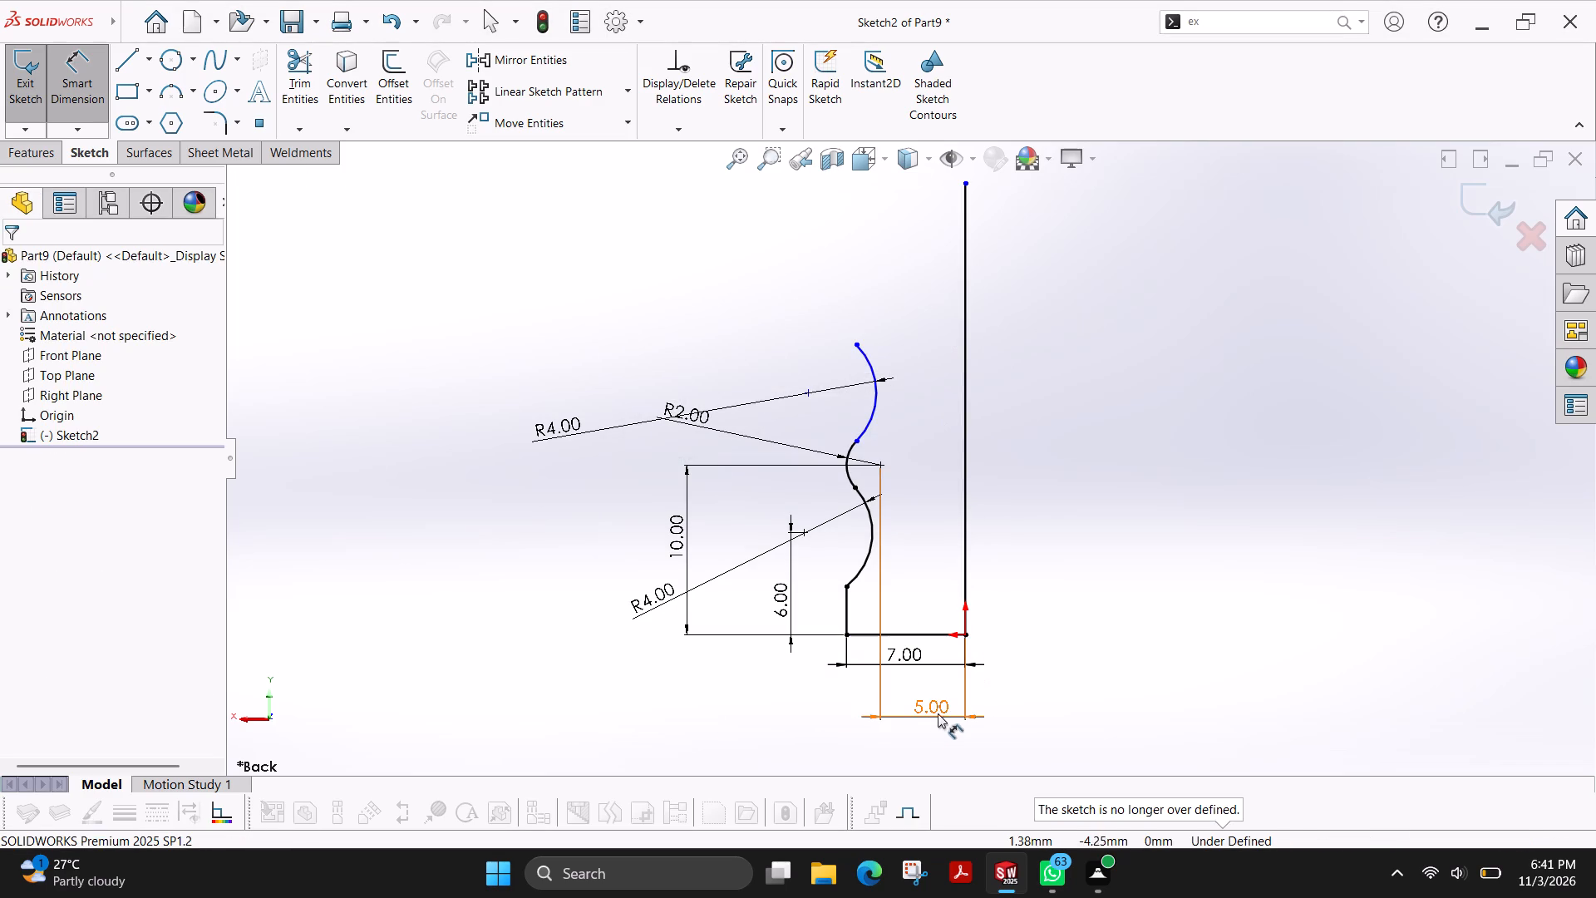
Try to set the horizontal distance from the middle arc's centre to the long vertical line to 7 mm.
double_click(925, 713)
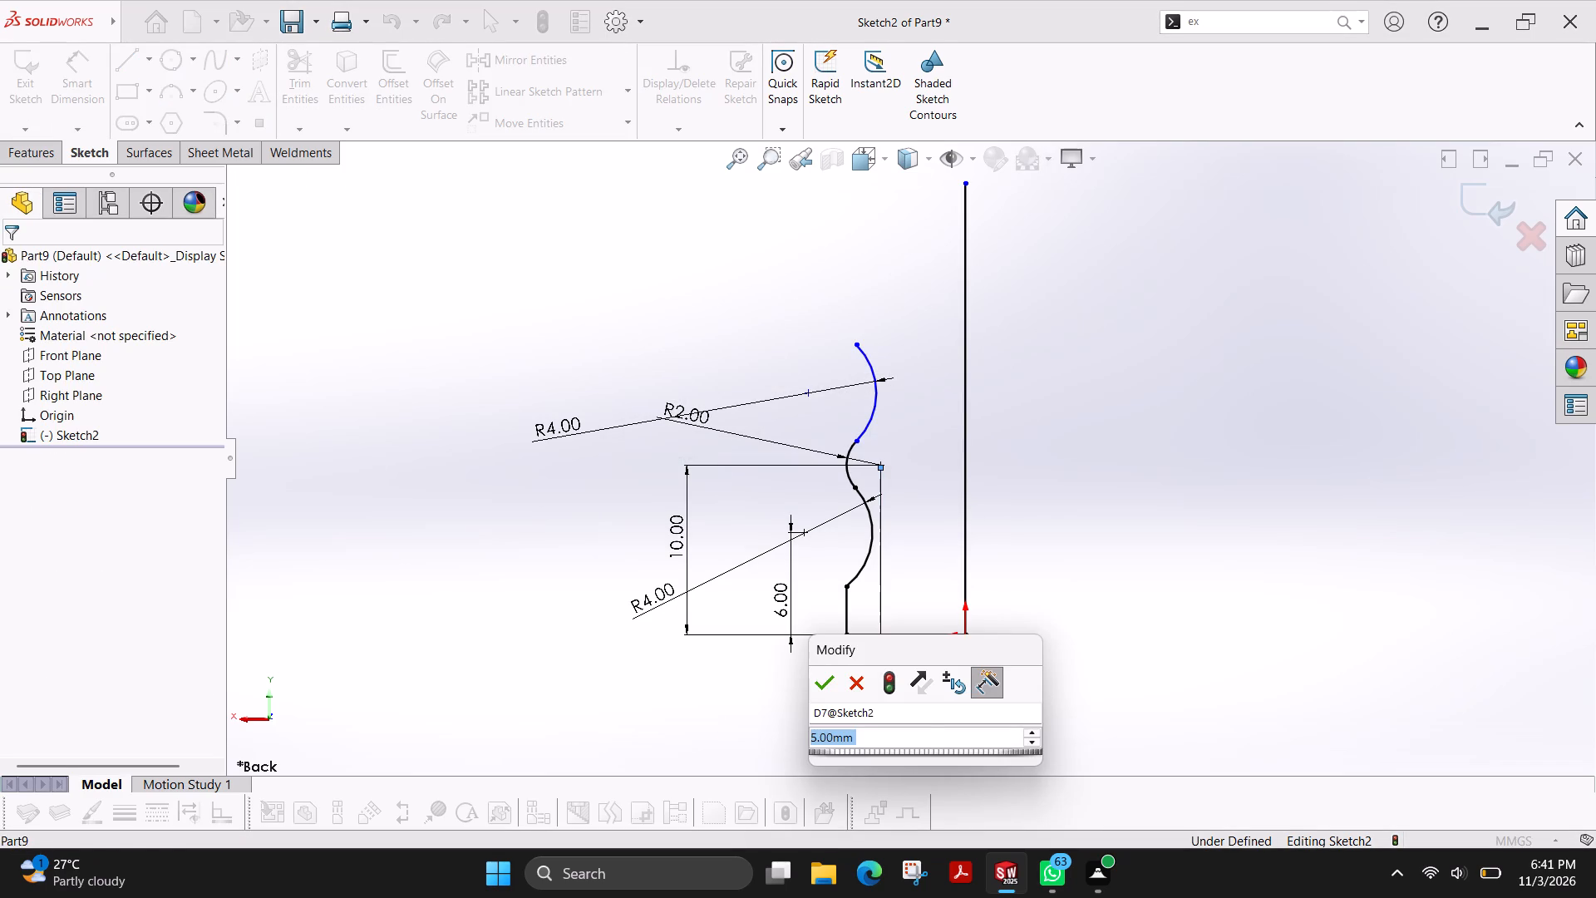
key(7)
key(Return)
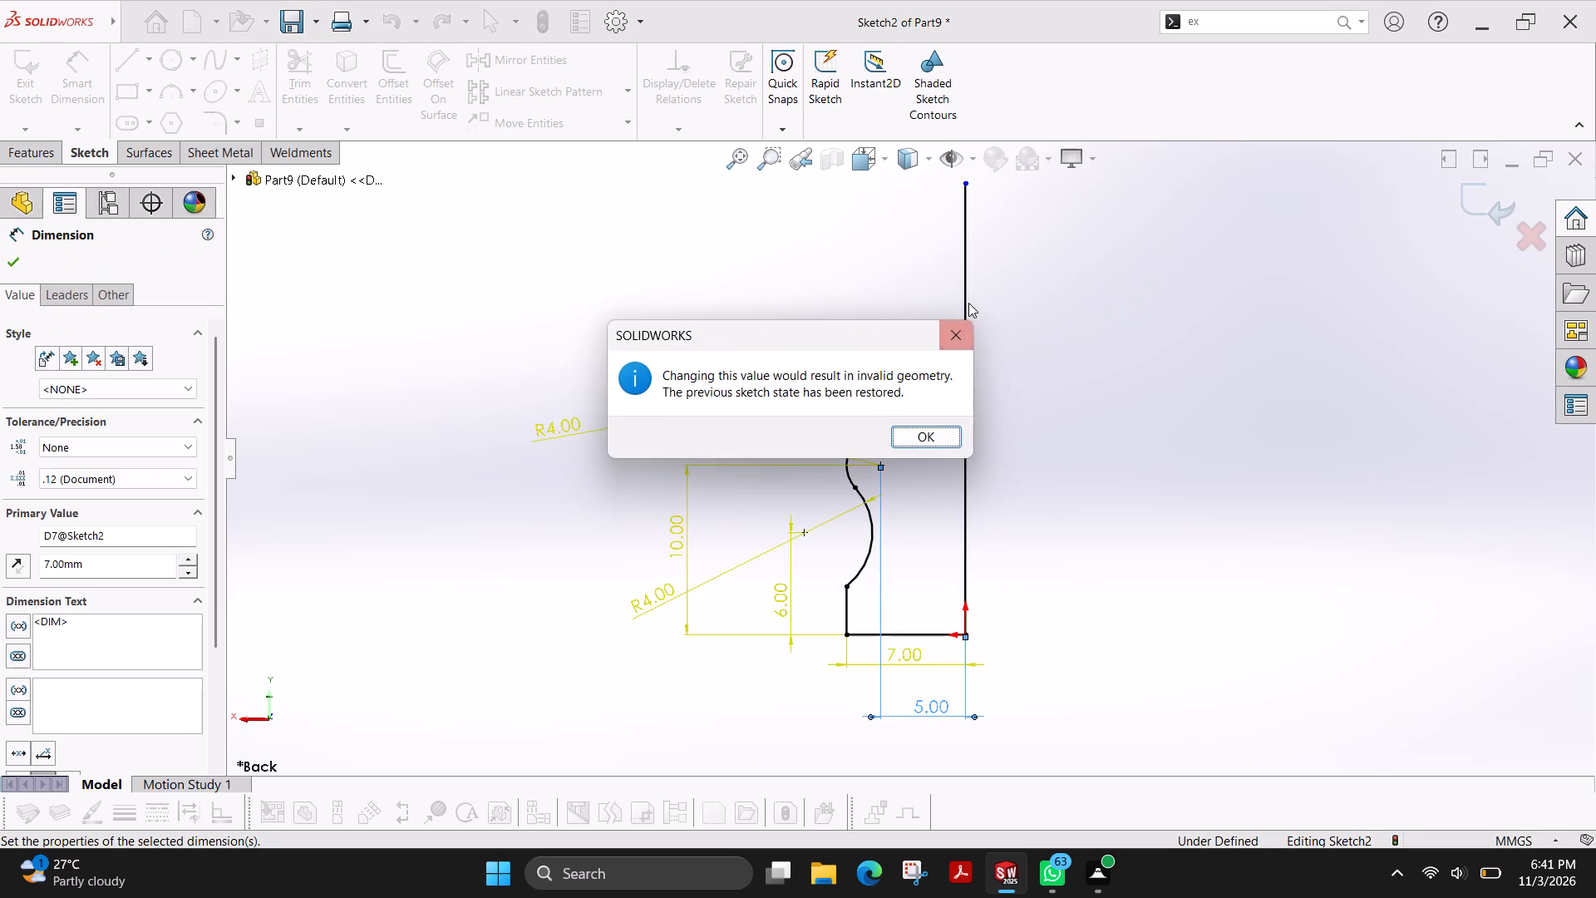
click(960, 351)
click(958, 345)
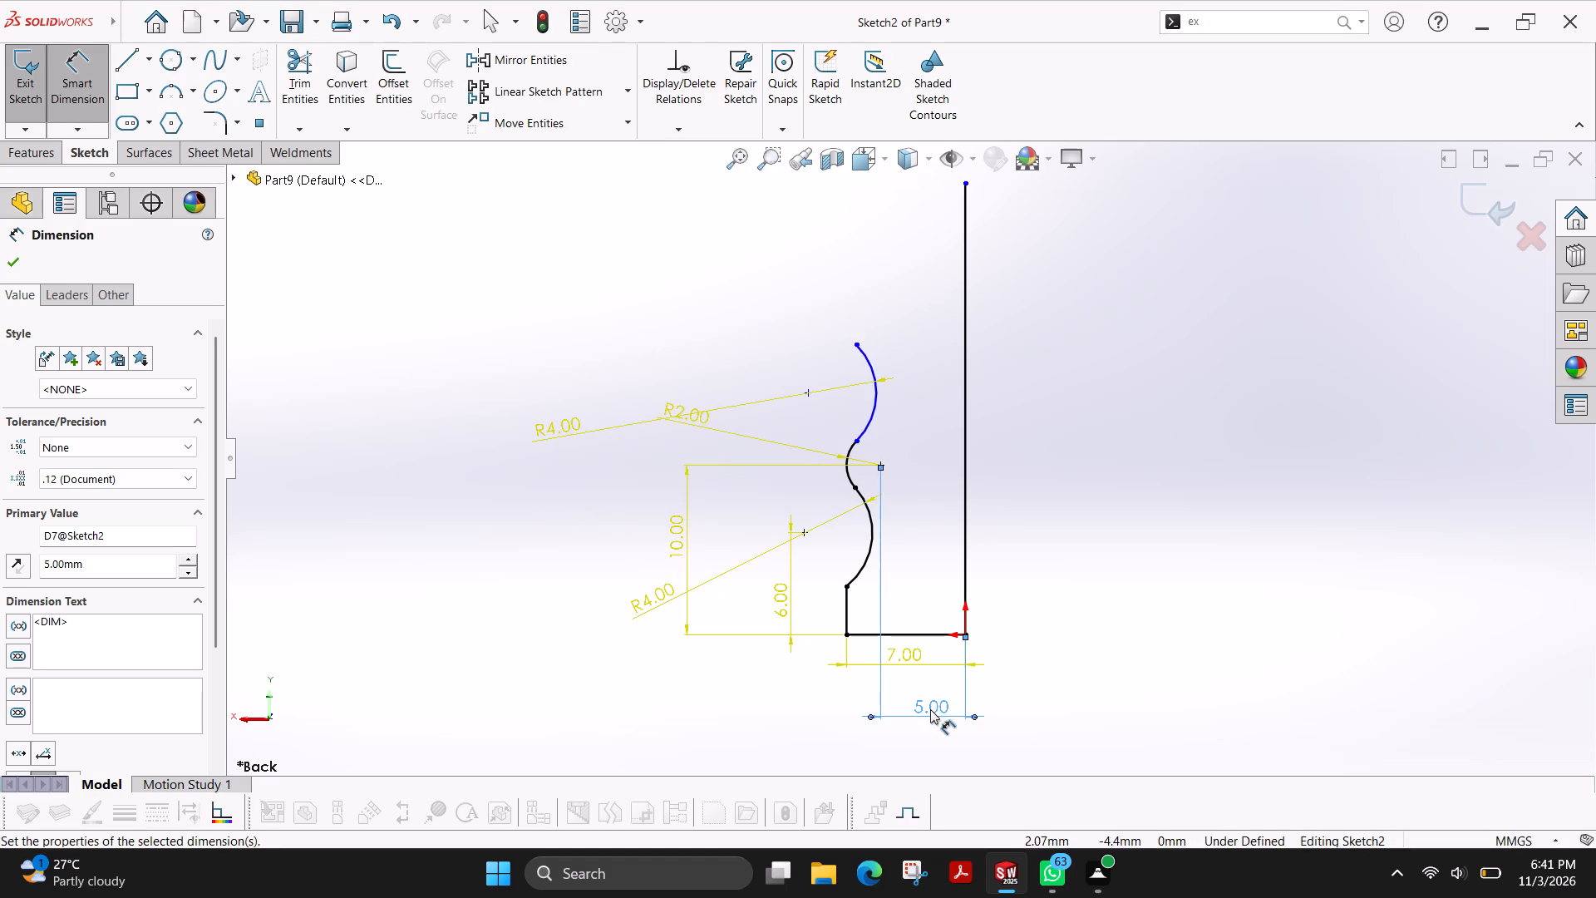
Set the horizontal distance from the middle arc's centre to the long vertical line to 6 mm.
double_click(930, 709)
key(6)
key(Return)
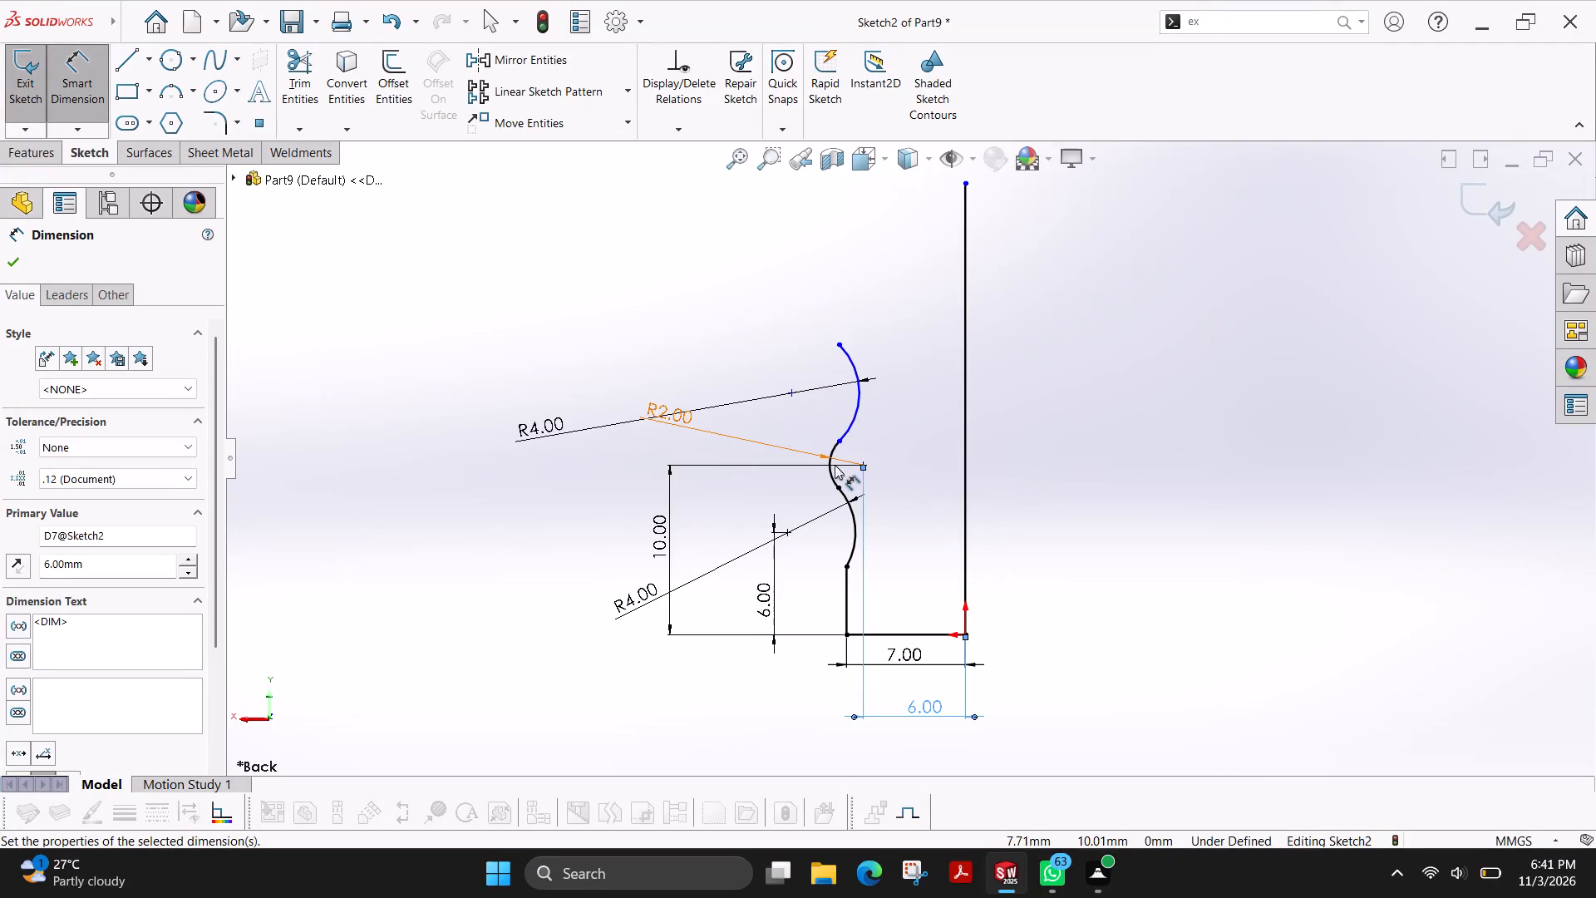
scroll(928, 402, up, 1)
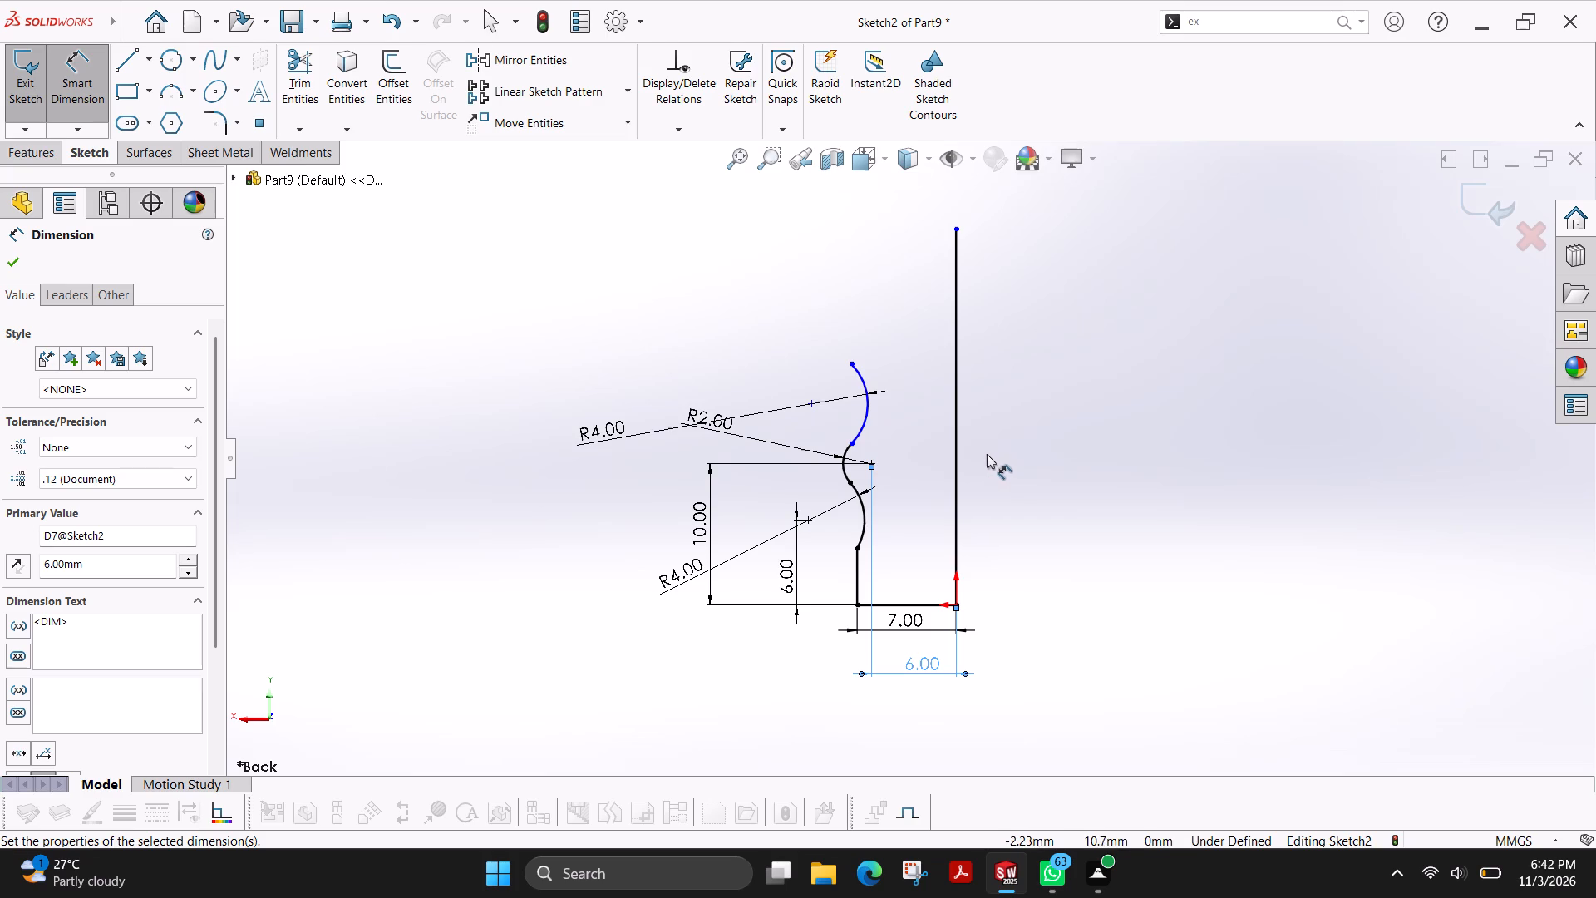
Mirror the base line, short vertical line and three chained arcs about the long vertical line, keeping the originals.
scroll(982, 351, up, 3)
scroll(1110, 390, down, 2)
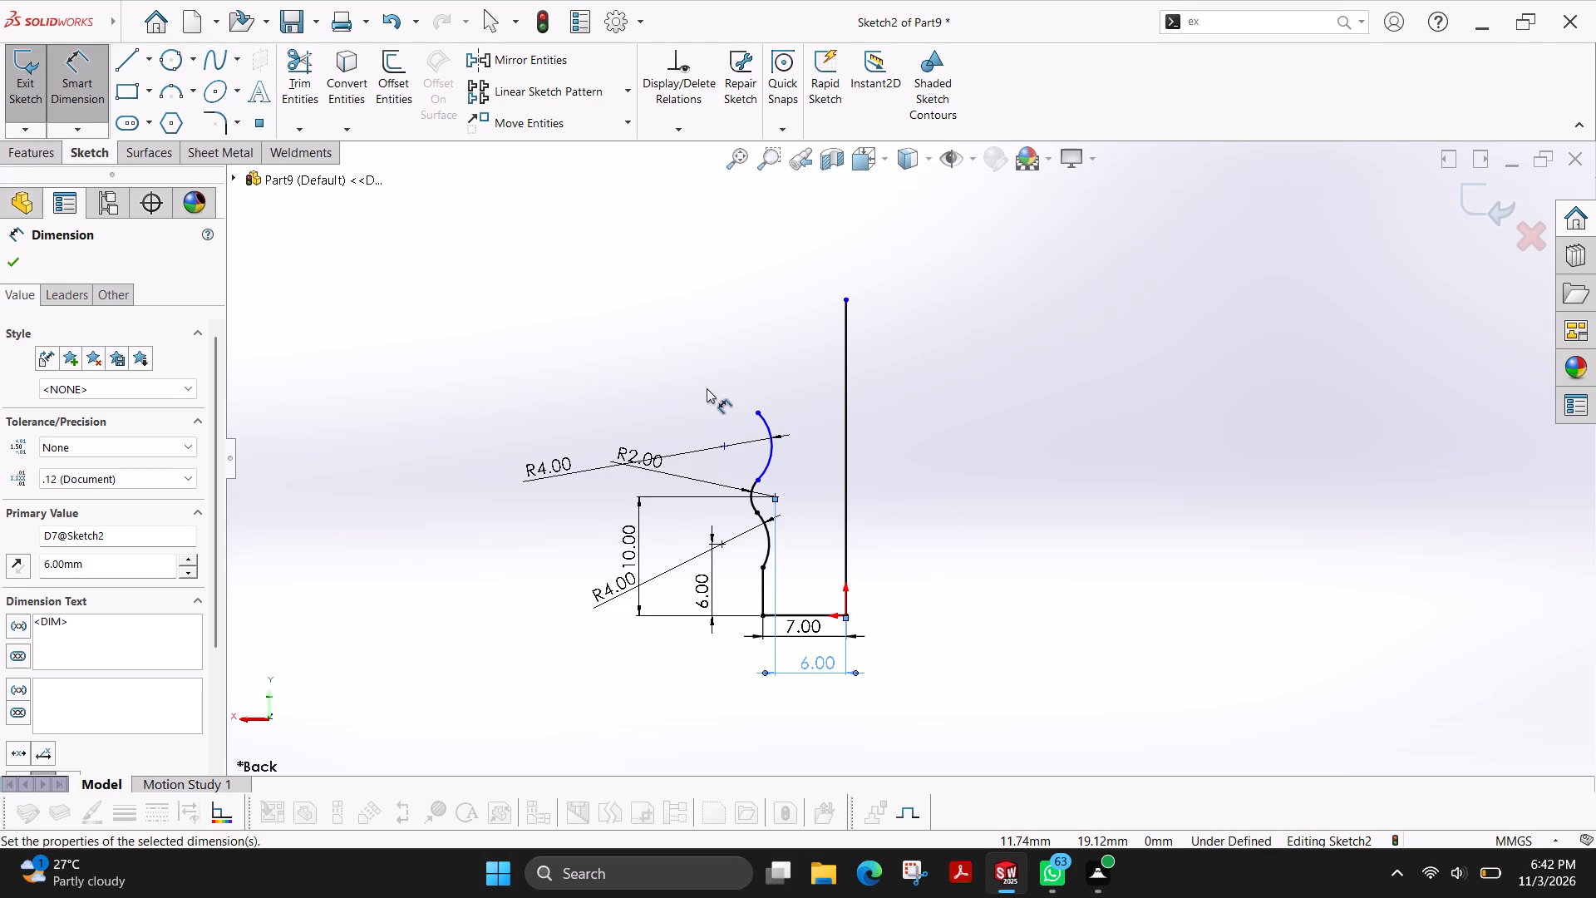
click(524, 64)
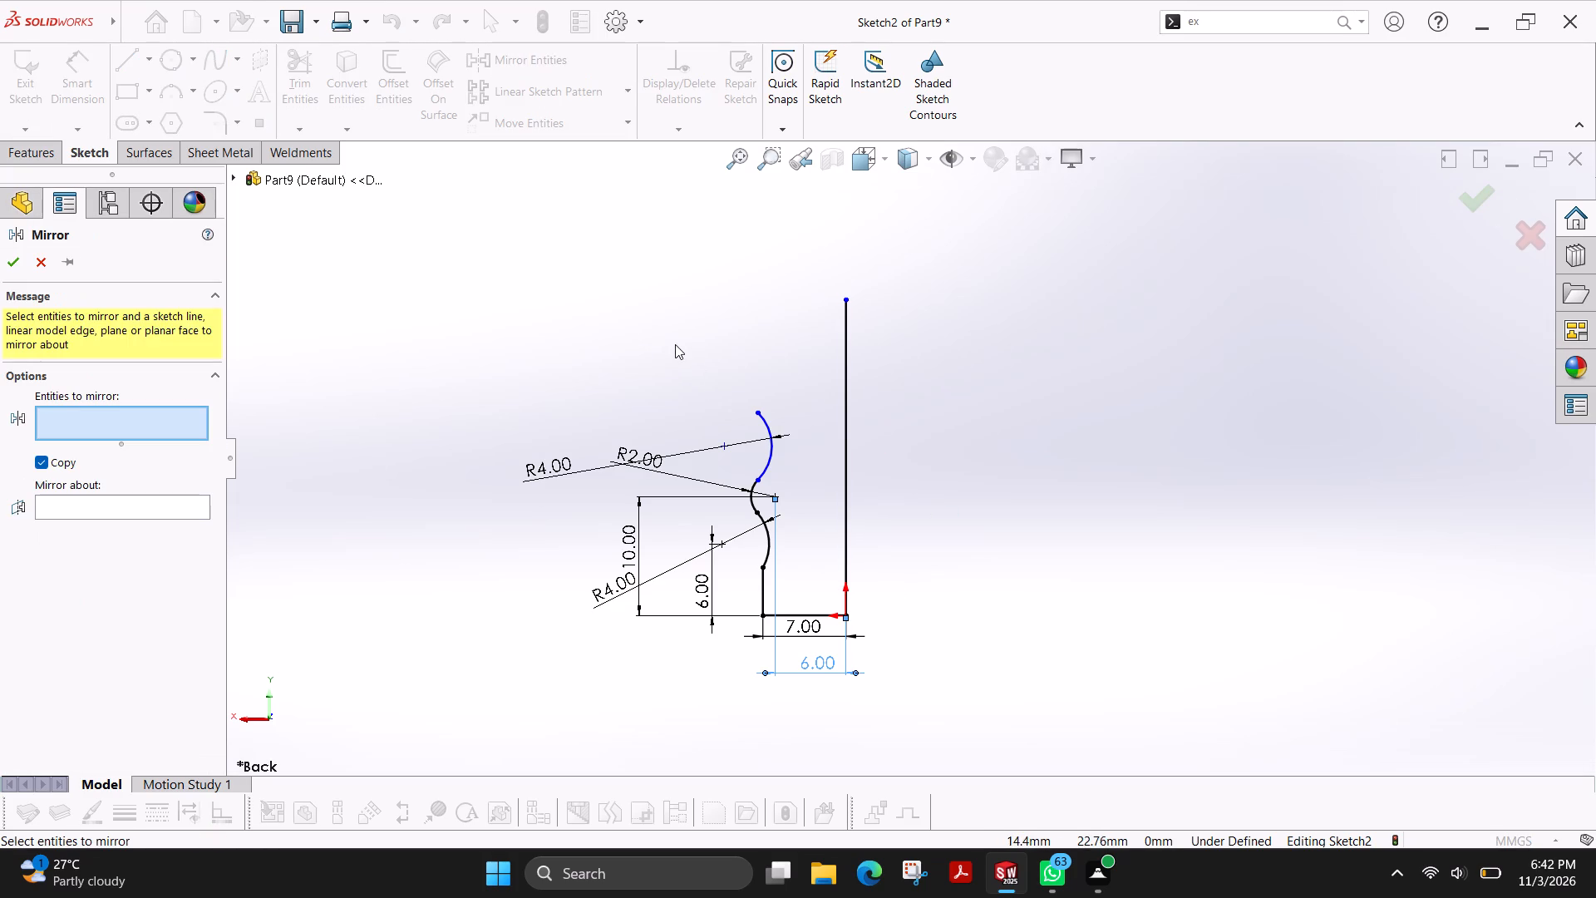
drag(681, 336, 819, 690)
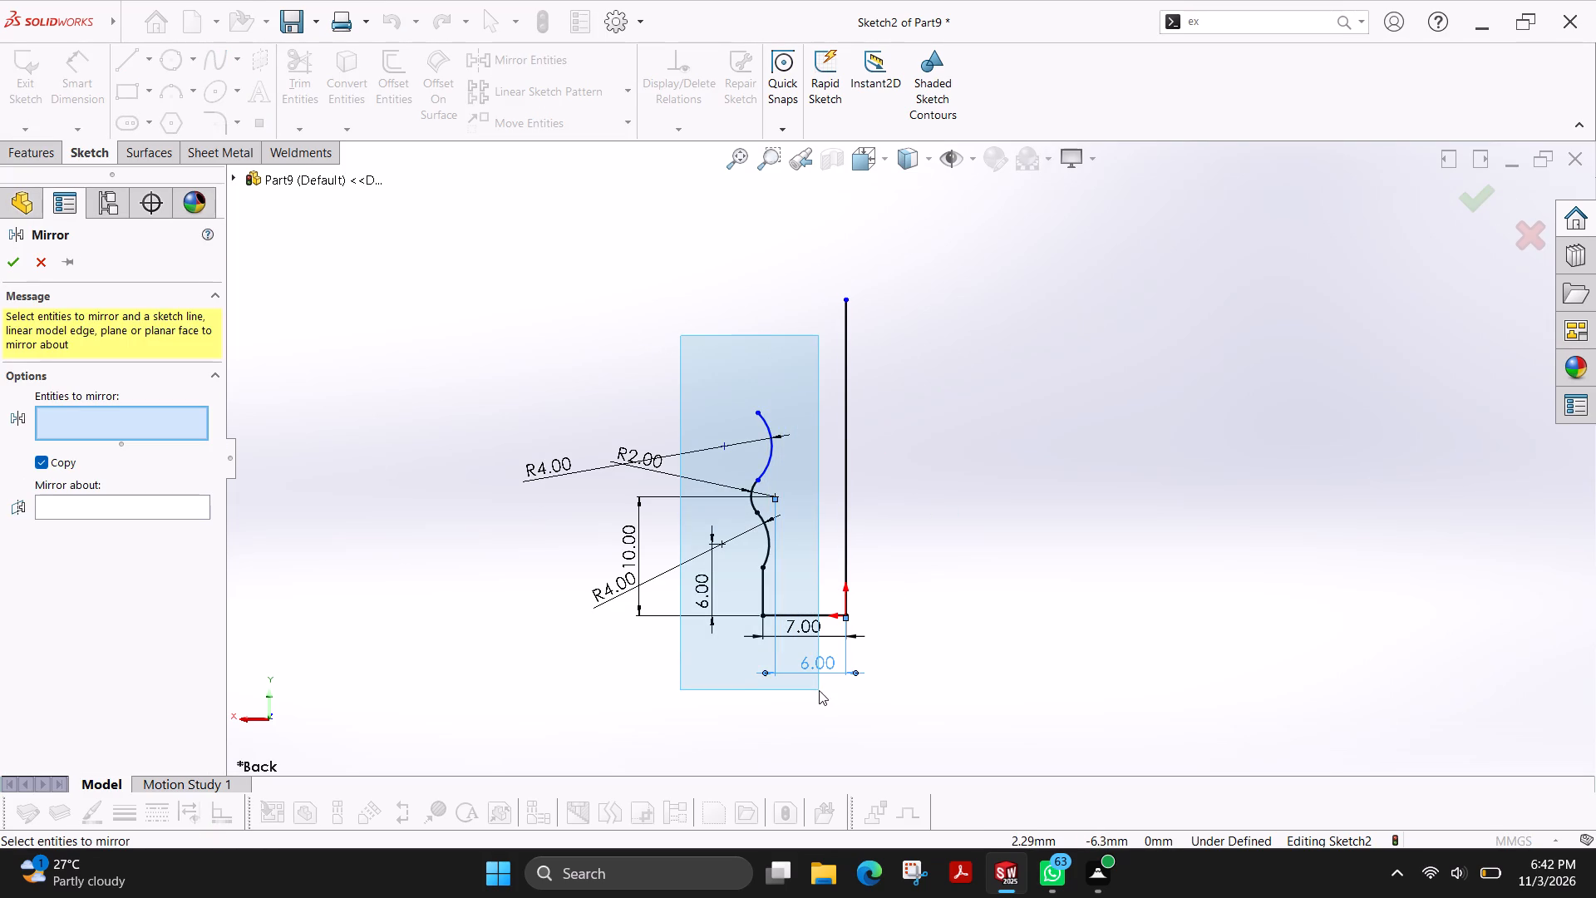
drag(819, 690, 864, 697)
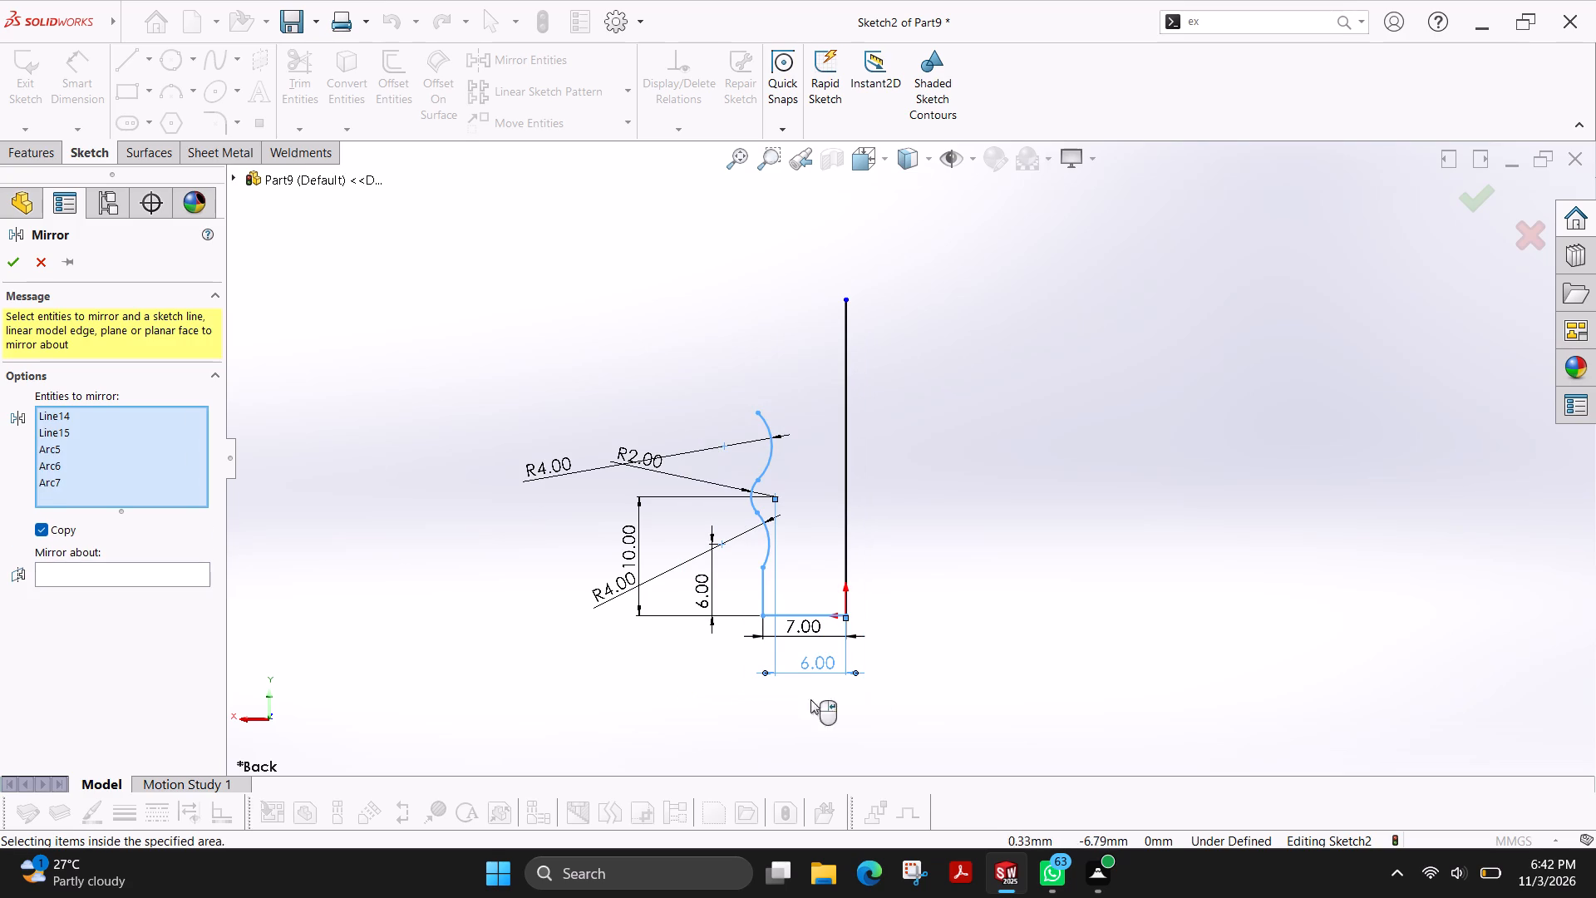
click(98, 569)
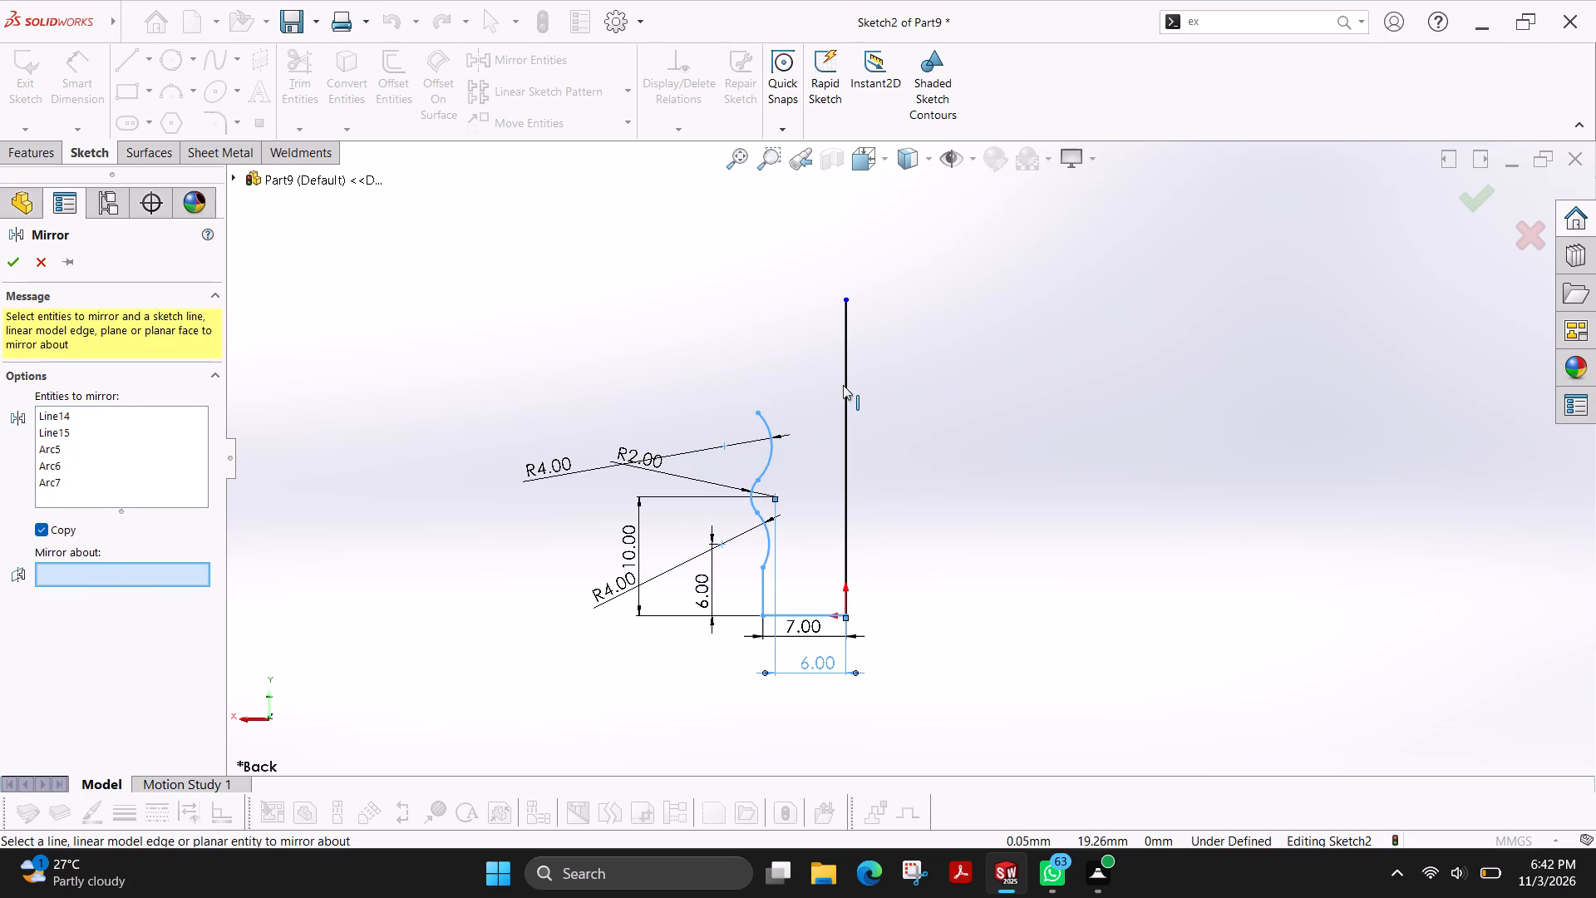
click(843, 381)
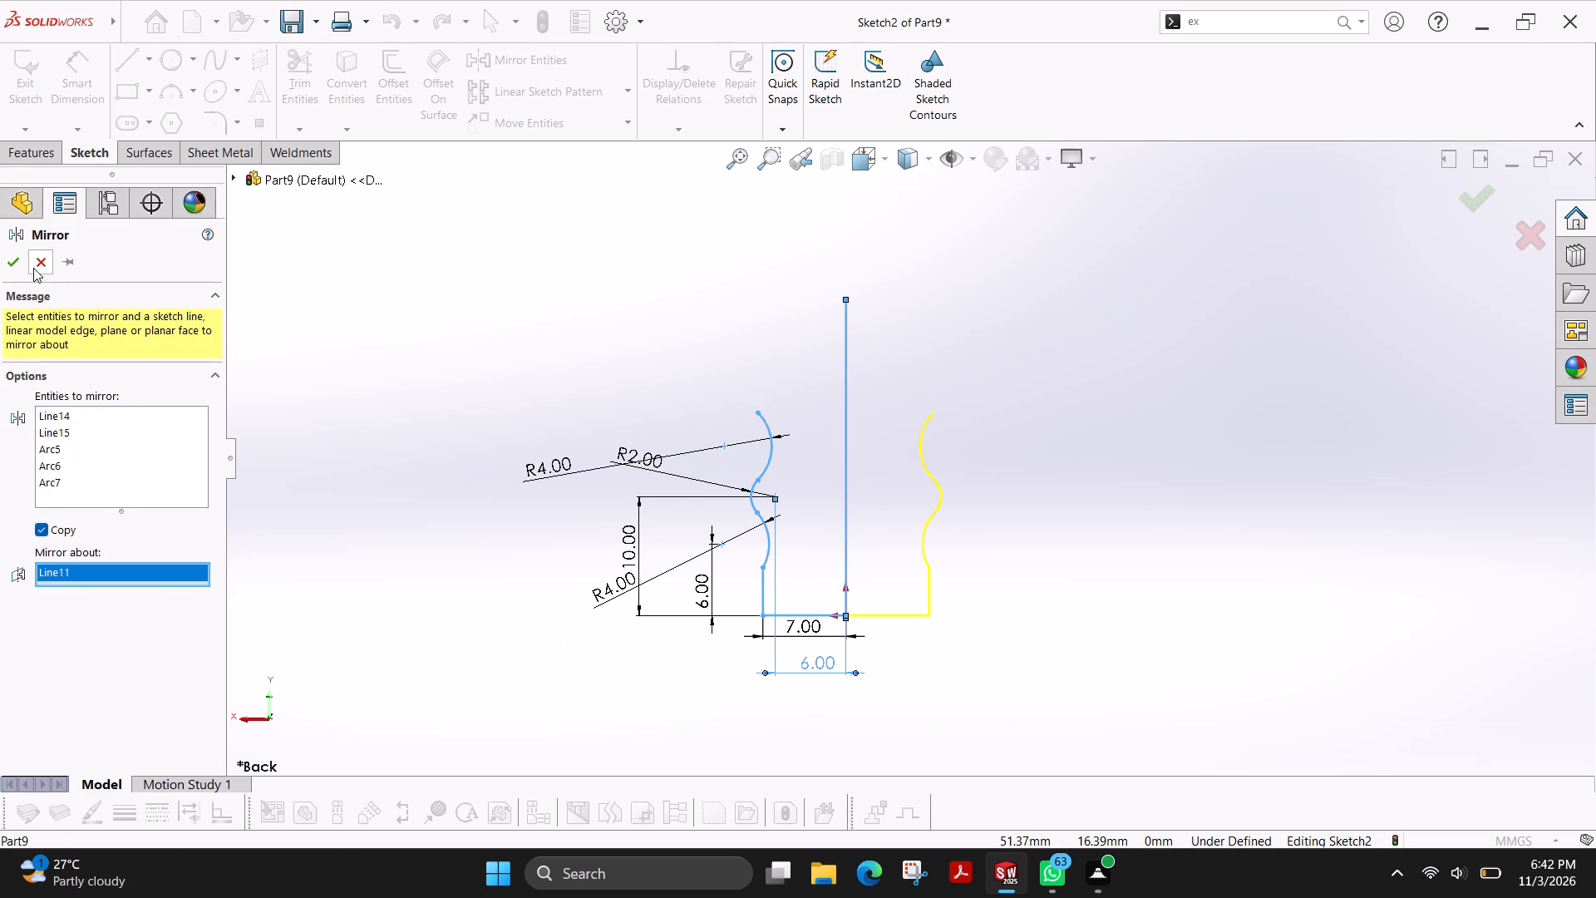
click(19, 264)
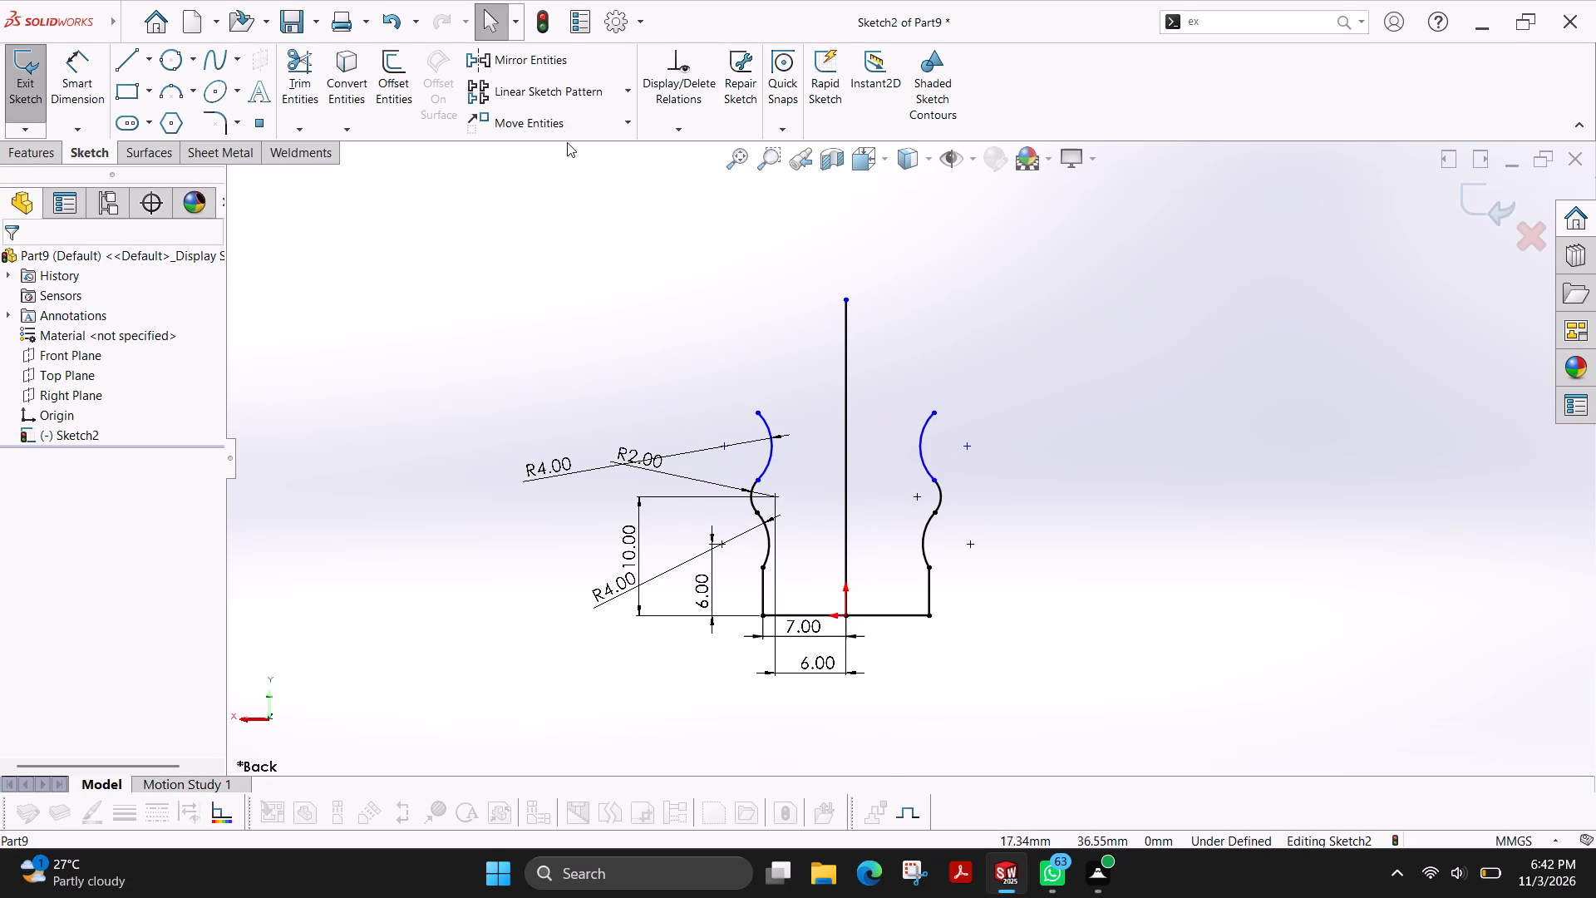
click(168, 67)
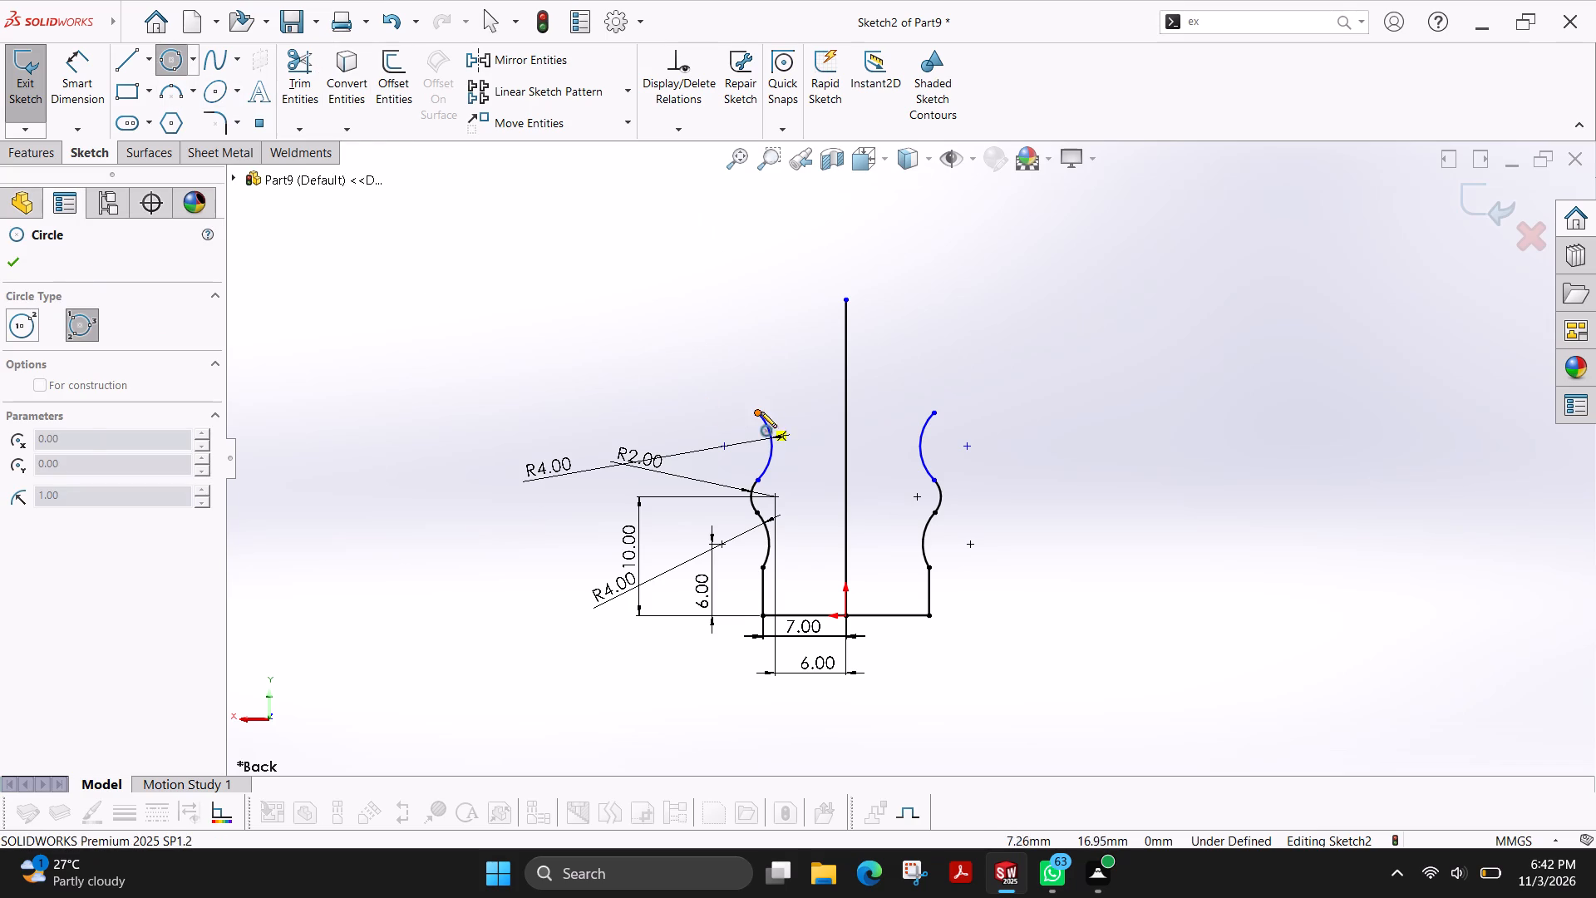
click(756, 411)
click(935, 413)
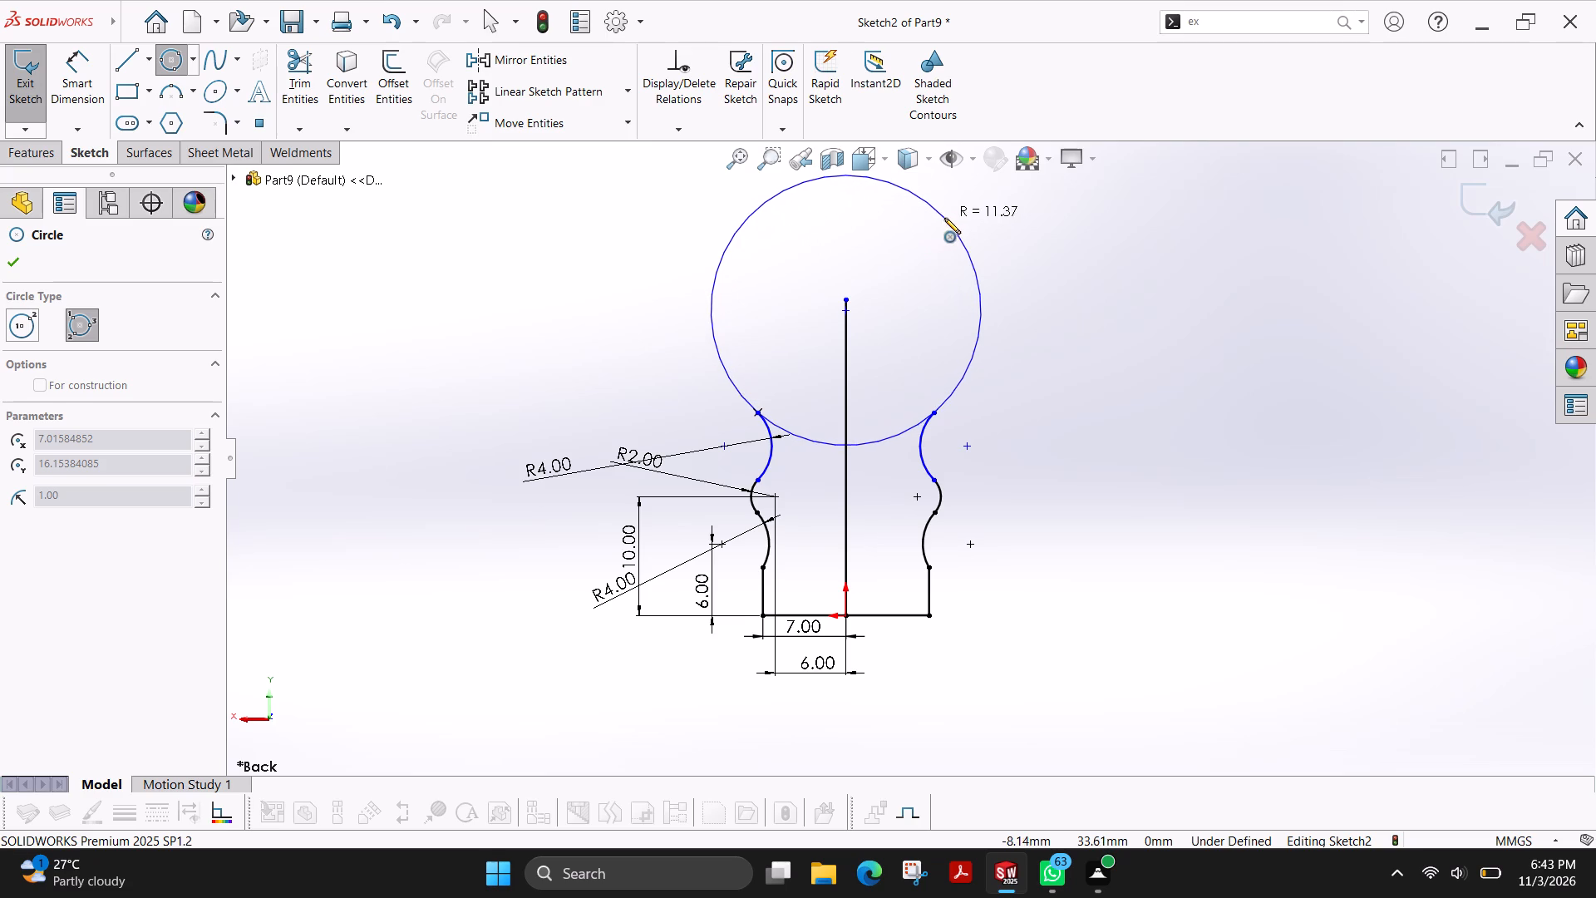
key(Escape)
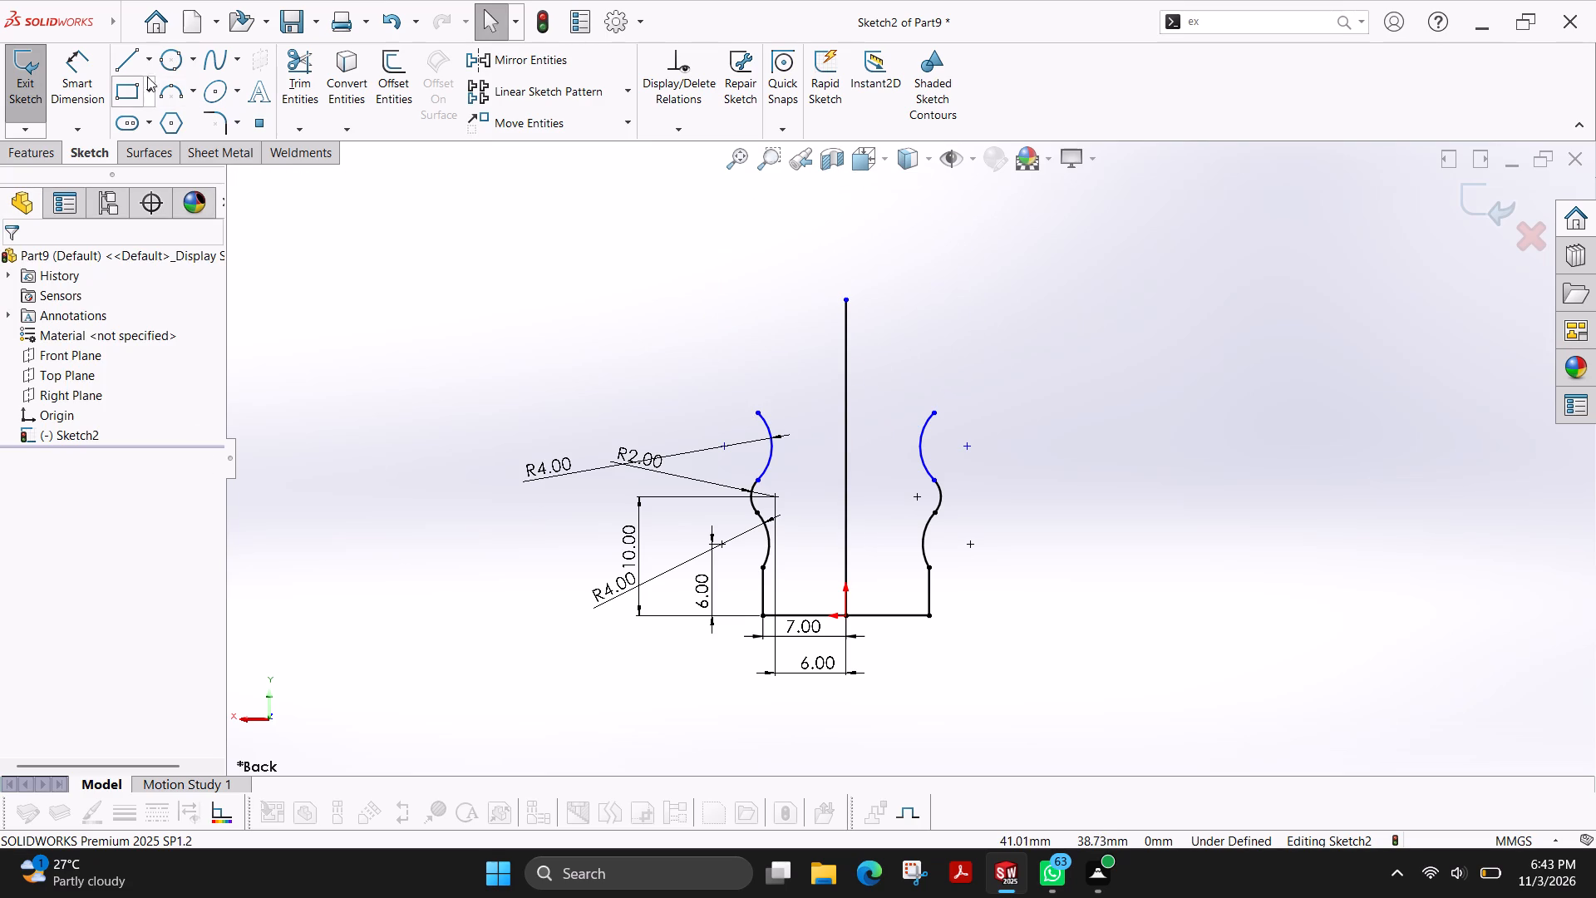
Sketch a vertical line about 22 mm up from the origin along the axis, ending in a horizontal stub about 2.3 mm long.
click(124, 62)
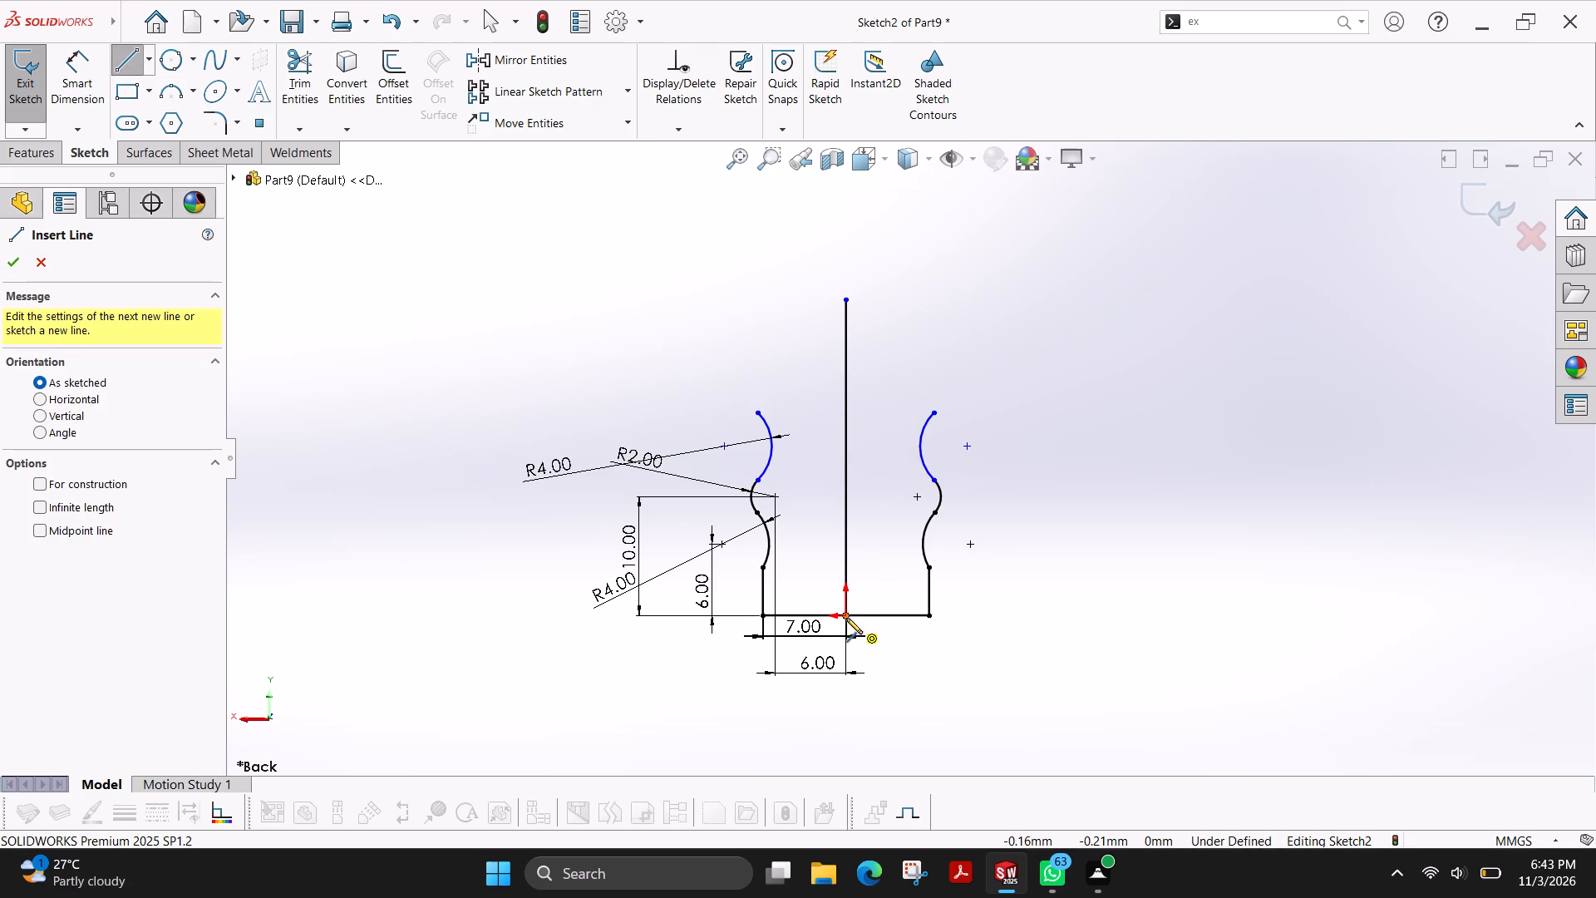
click(846, 618)
click(847, 353)
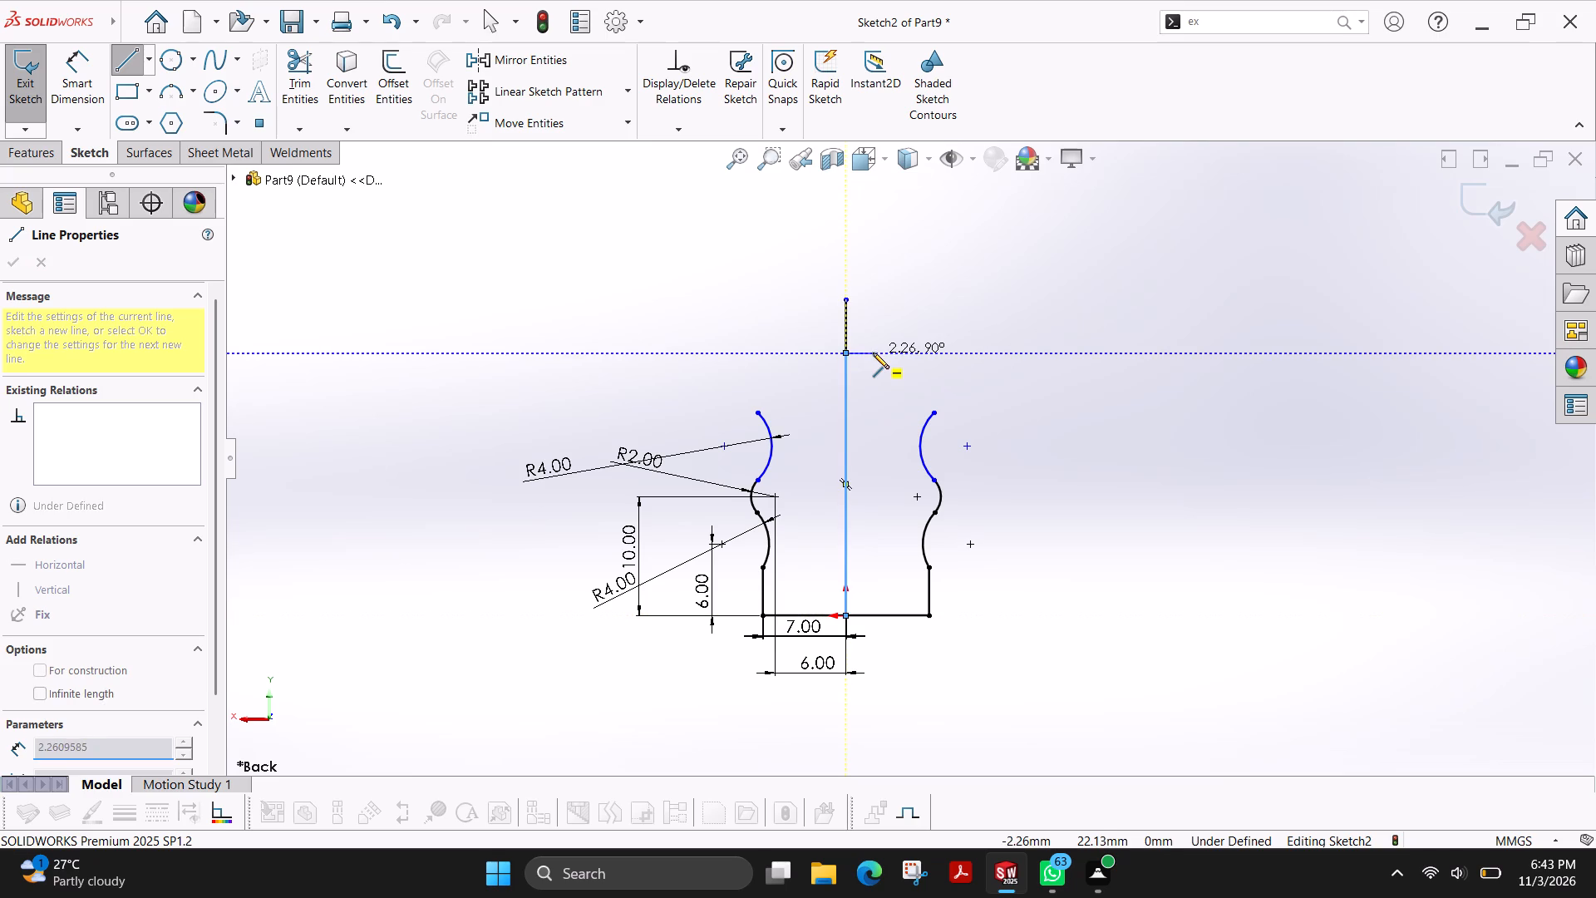
click(874, 353)
key(Escape)
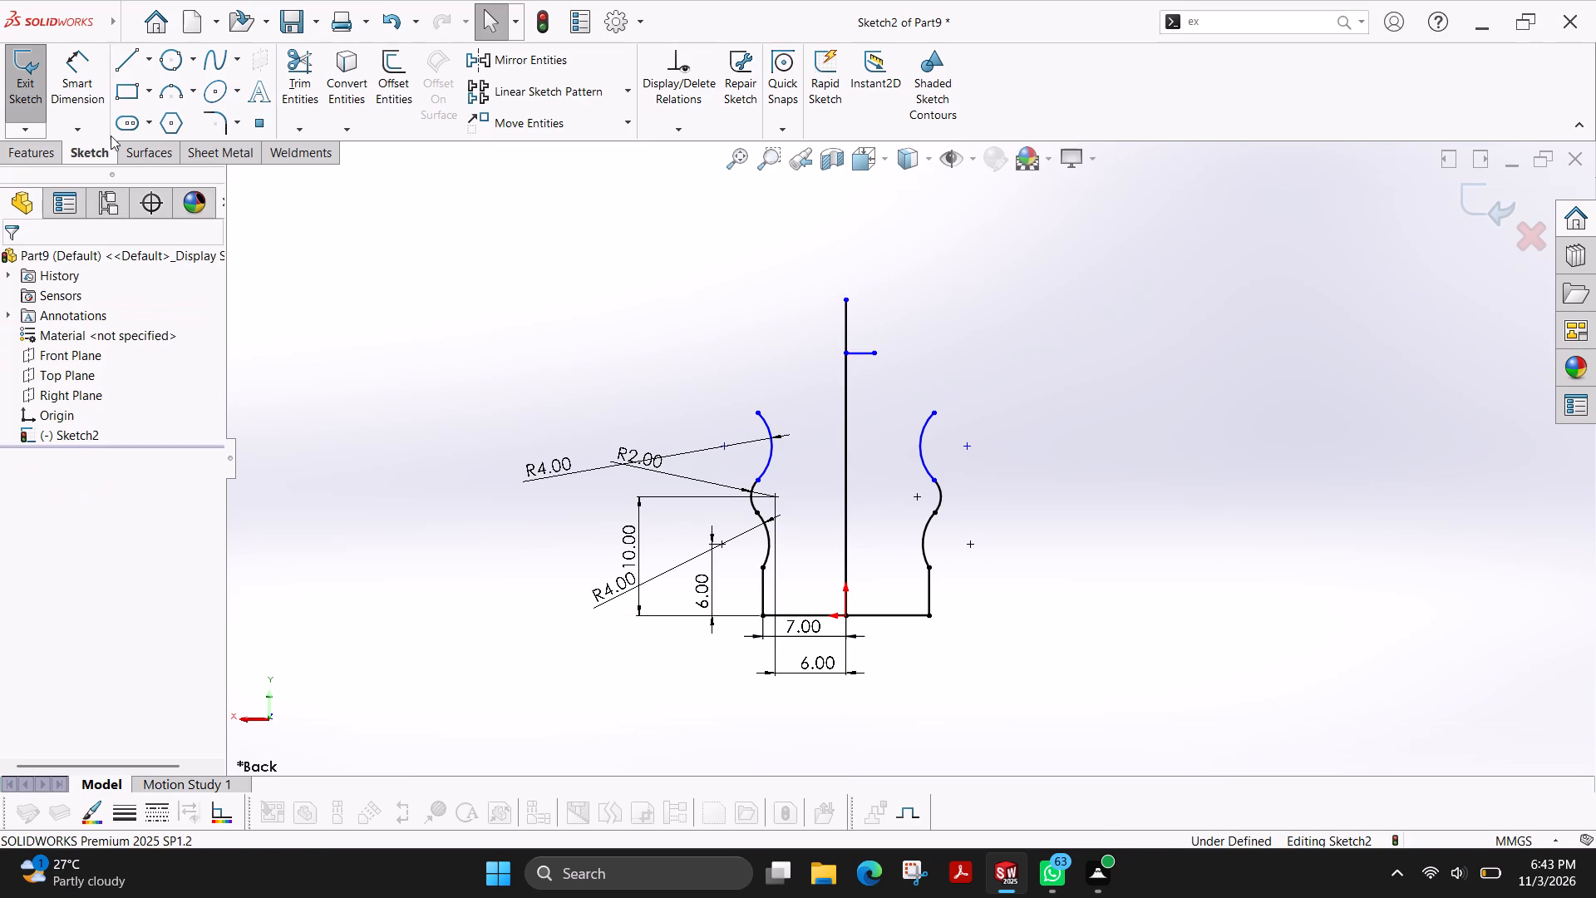
Dimension the short horizontal stub 24 mm above the base line.
click(87, 91)
click(859, 350)
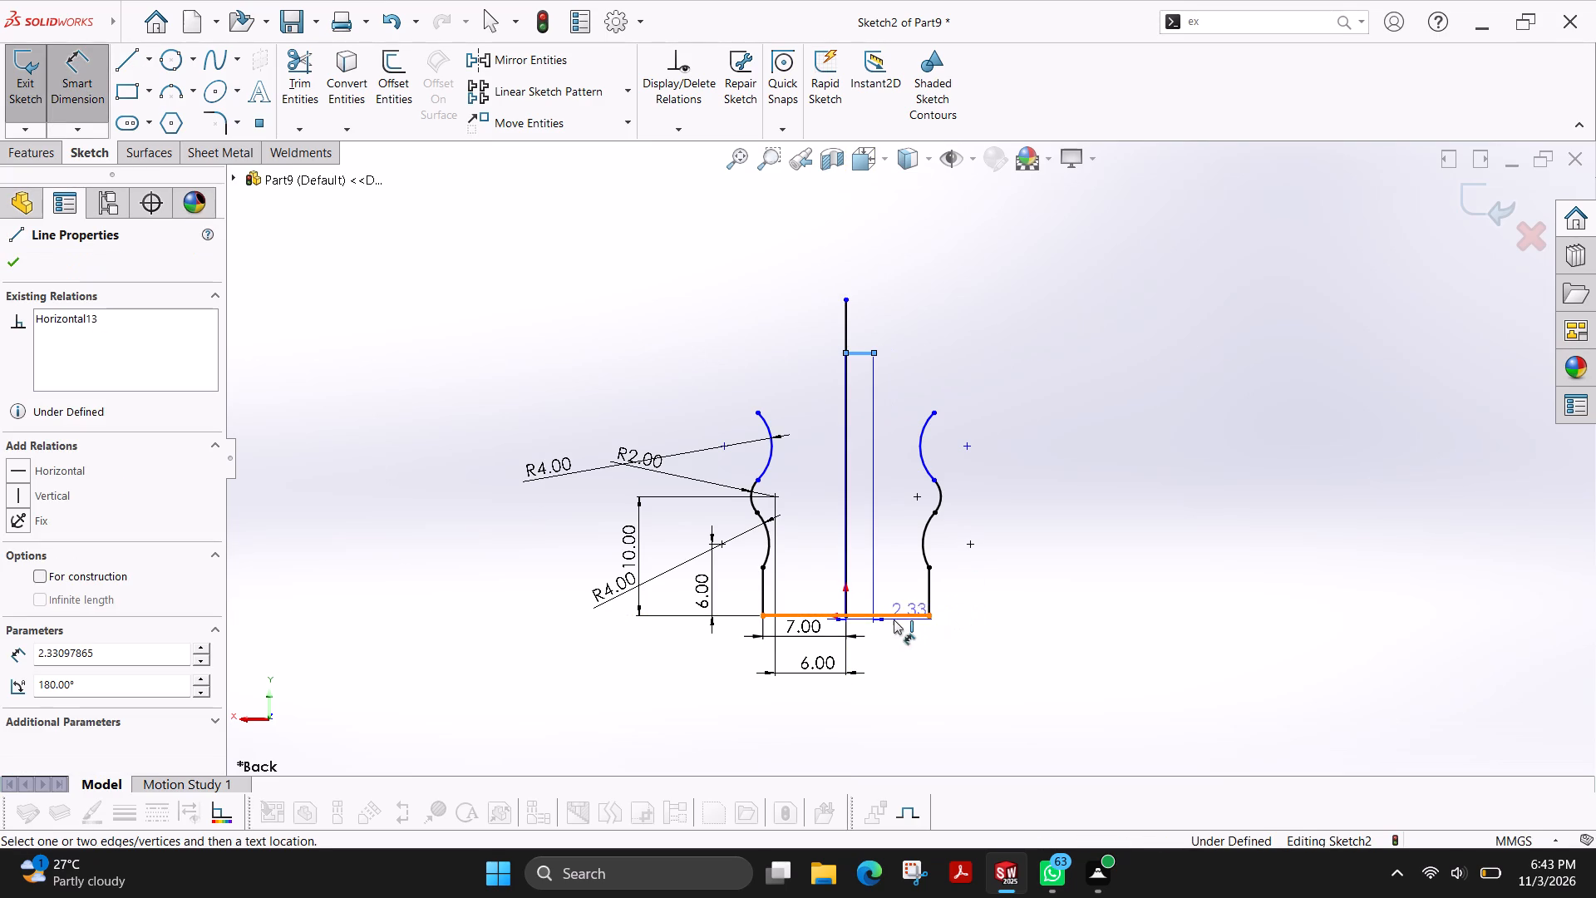
click(882, 619)
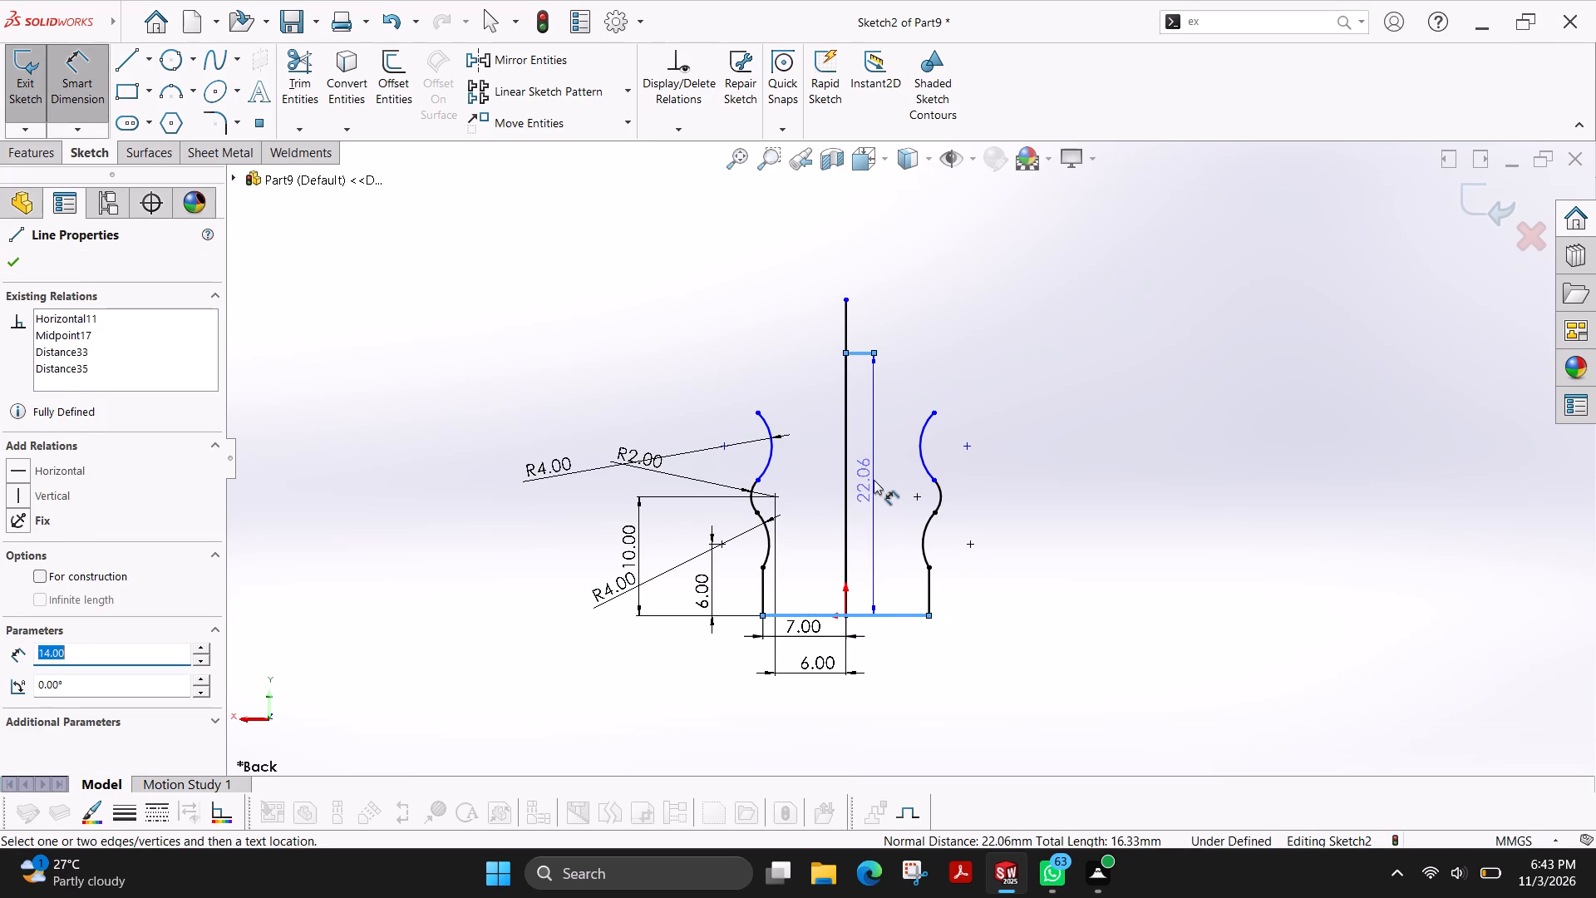
click(874, 480)
text(24)
key(Return)
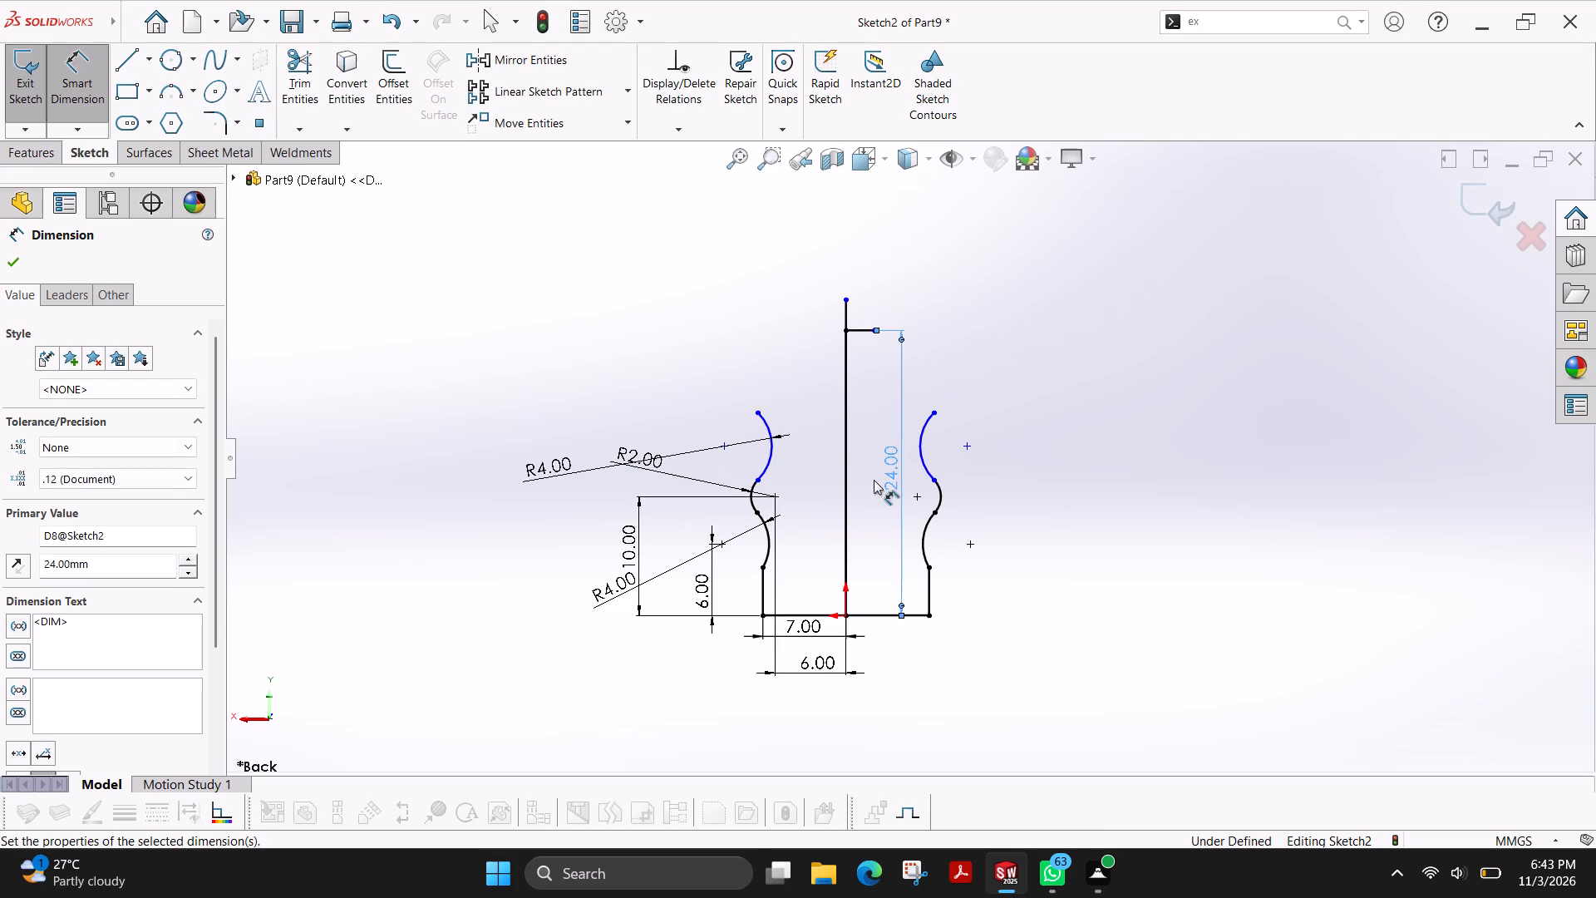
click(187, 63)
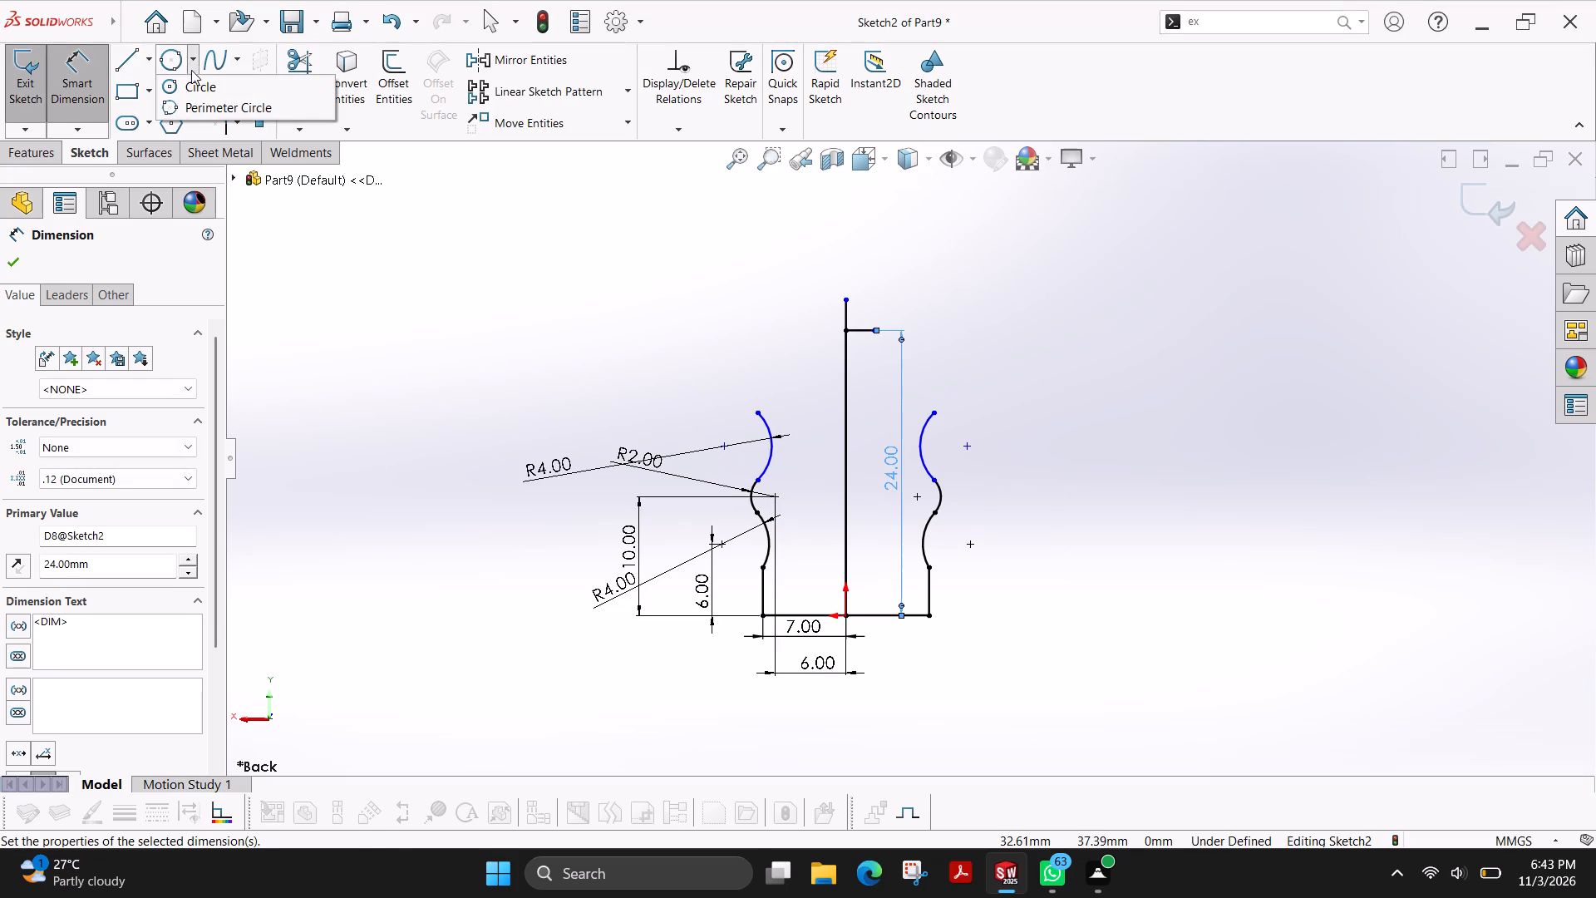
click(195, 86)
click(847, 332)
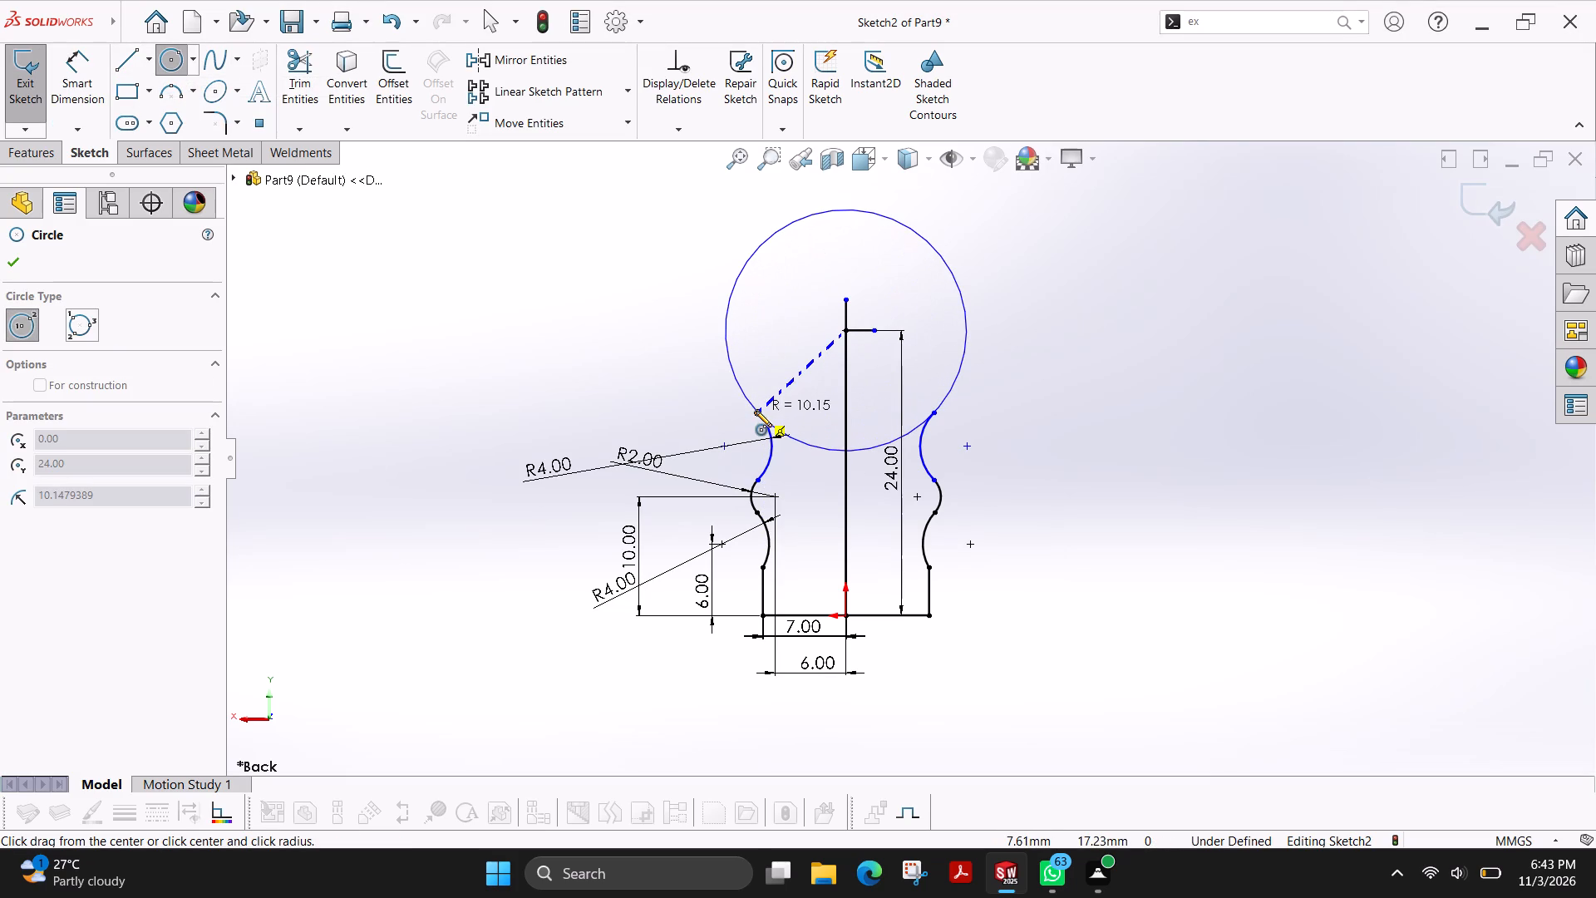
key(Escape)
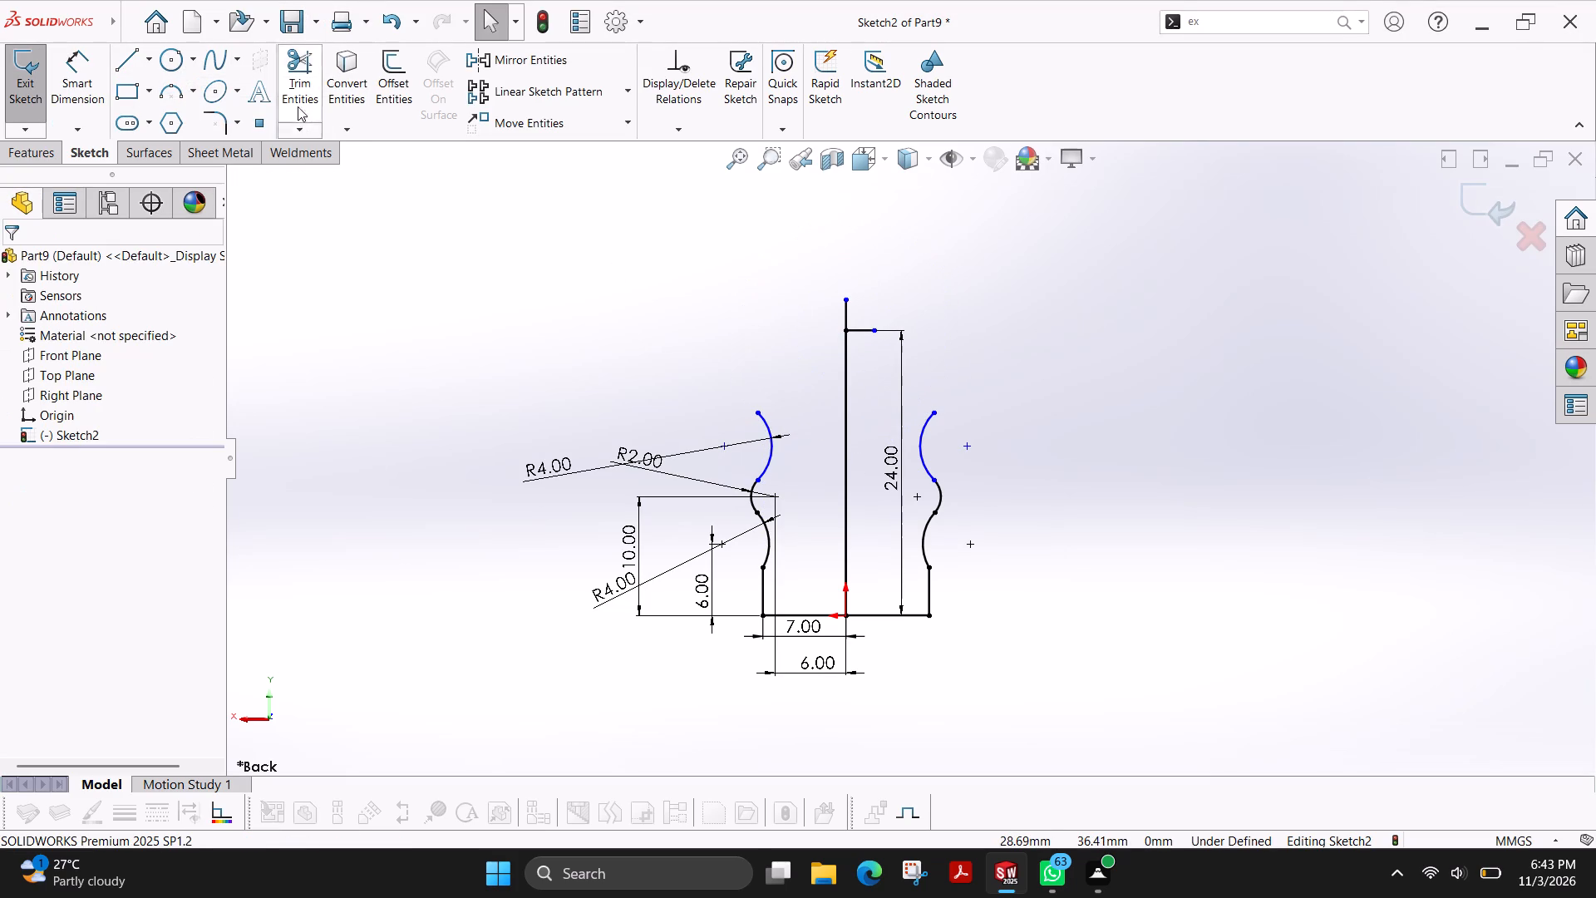
Trim away the mirrored half of the profile together with the base line.
click(298, 103)
drag(889, 554, 968, 582)
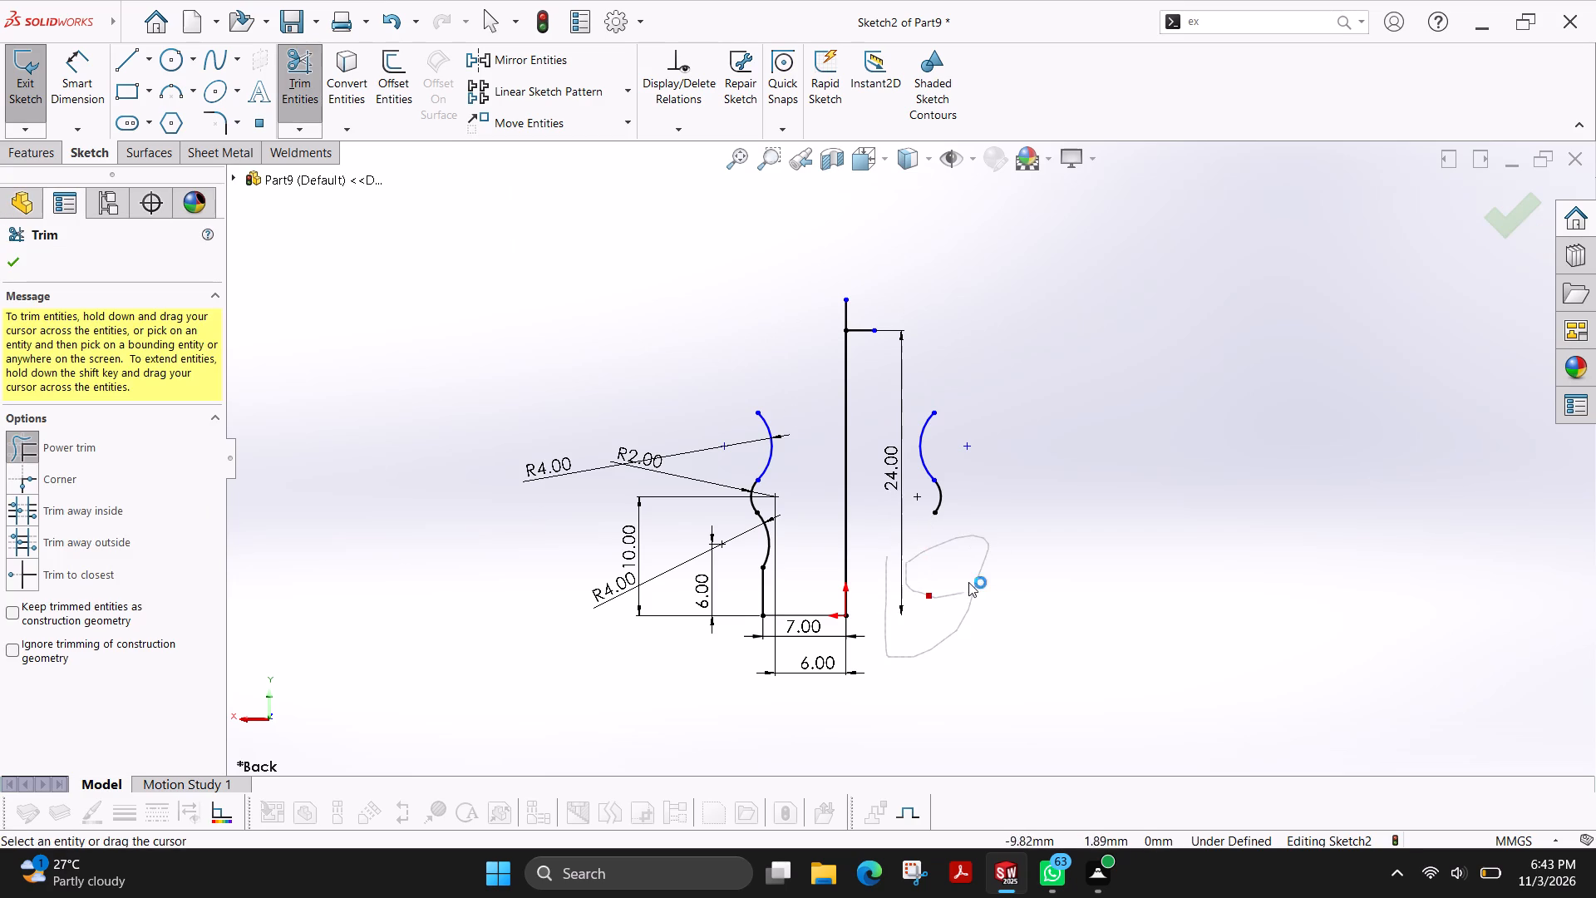
drag(968, 582, 969, 575)
drag(963, 565, 910, 442)
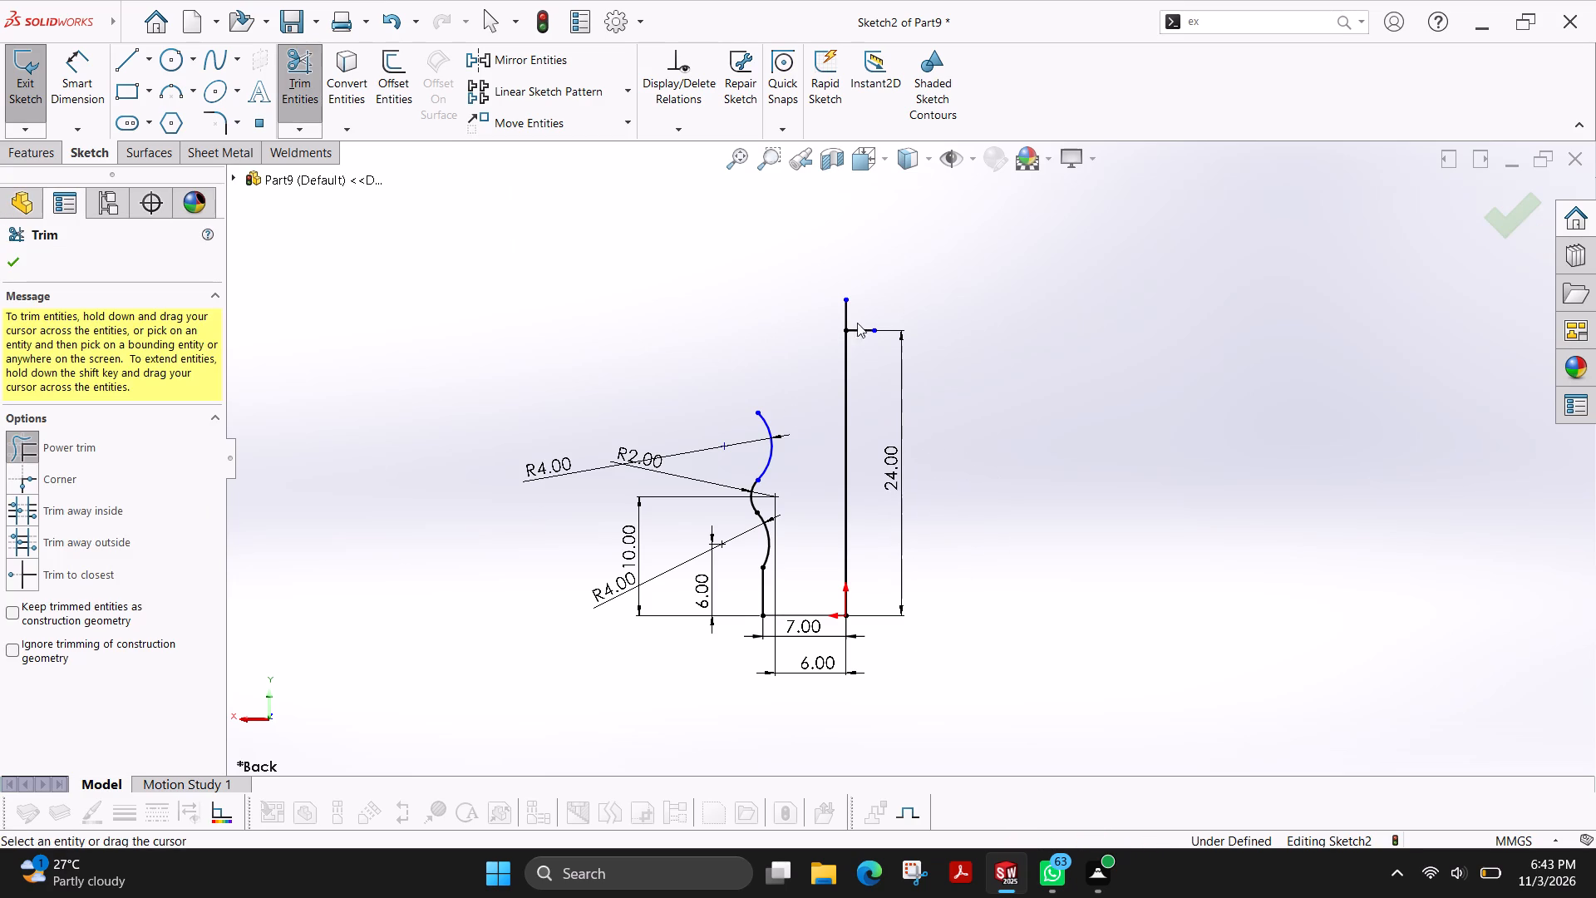
Sketch a circle of about 10.15 mm radius centred where the stub meets the vertical line, through the upper arc's free end.
click(173, 67)
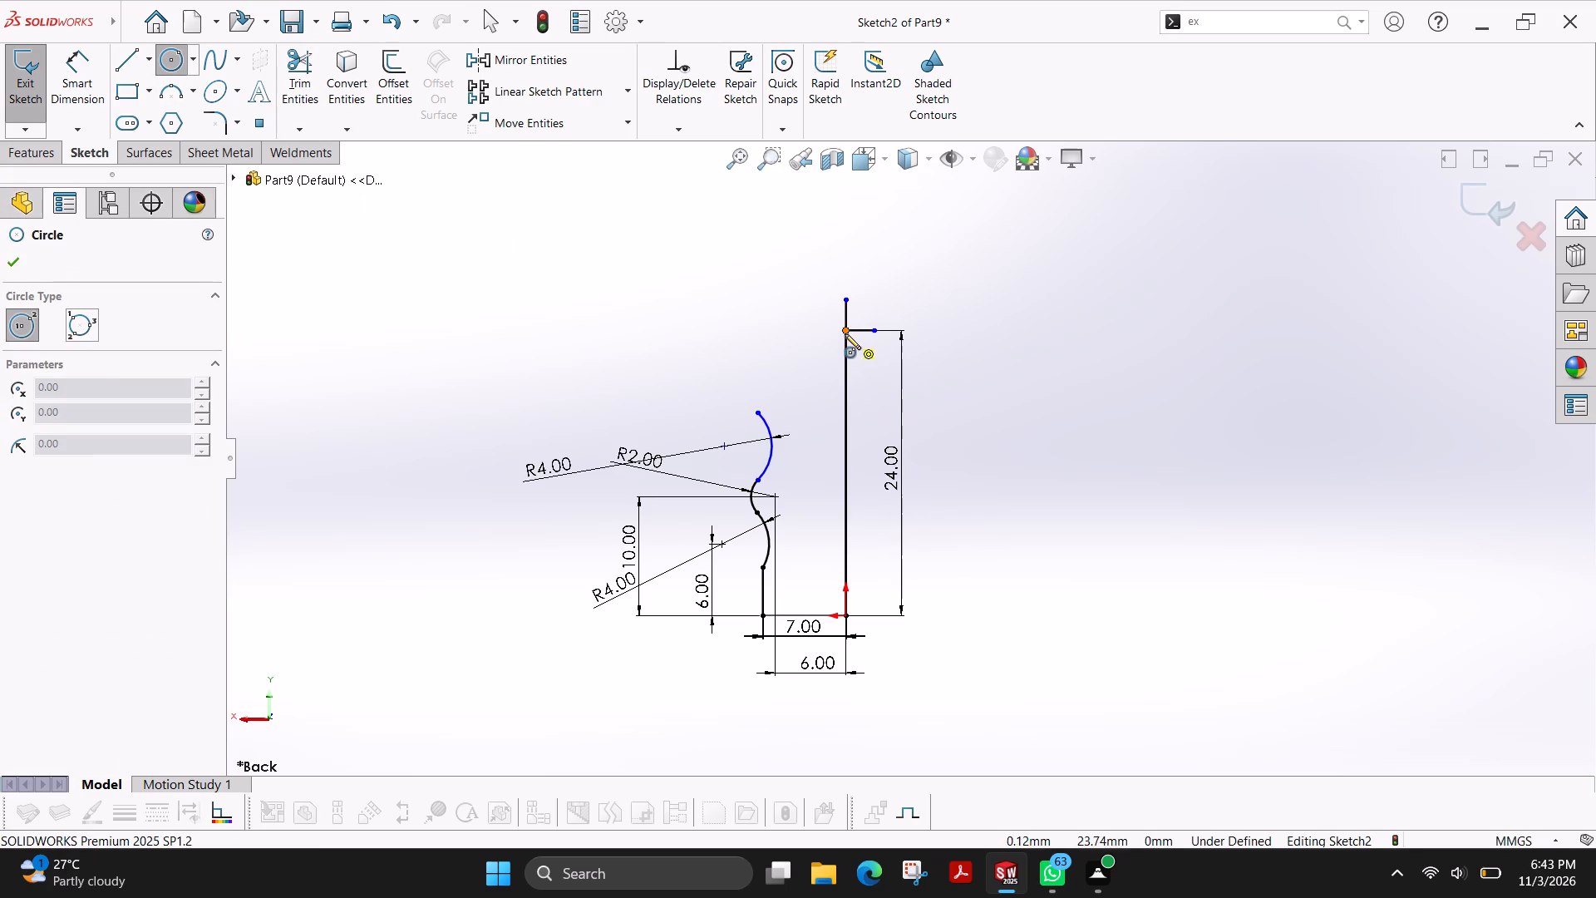
click(845, 329)
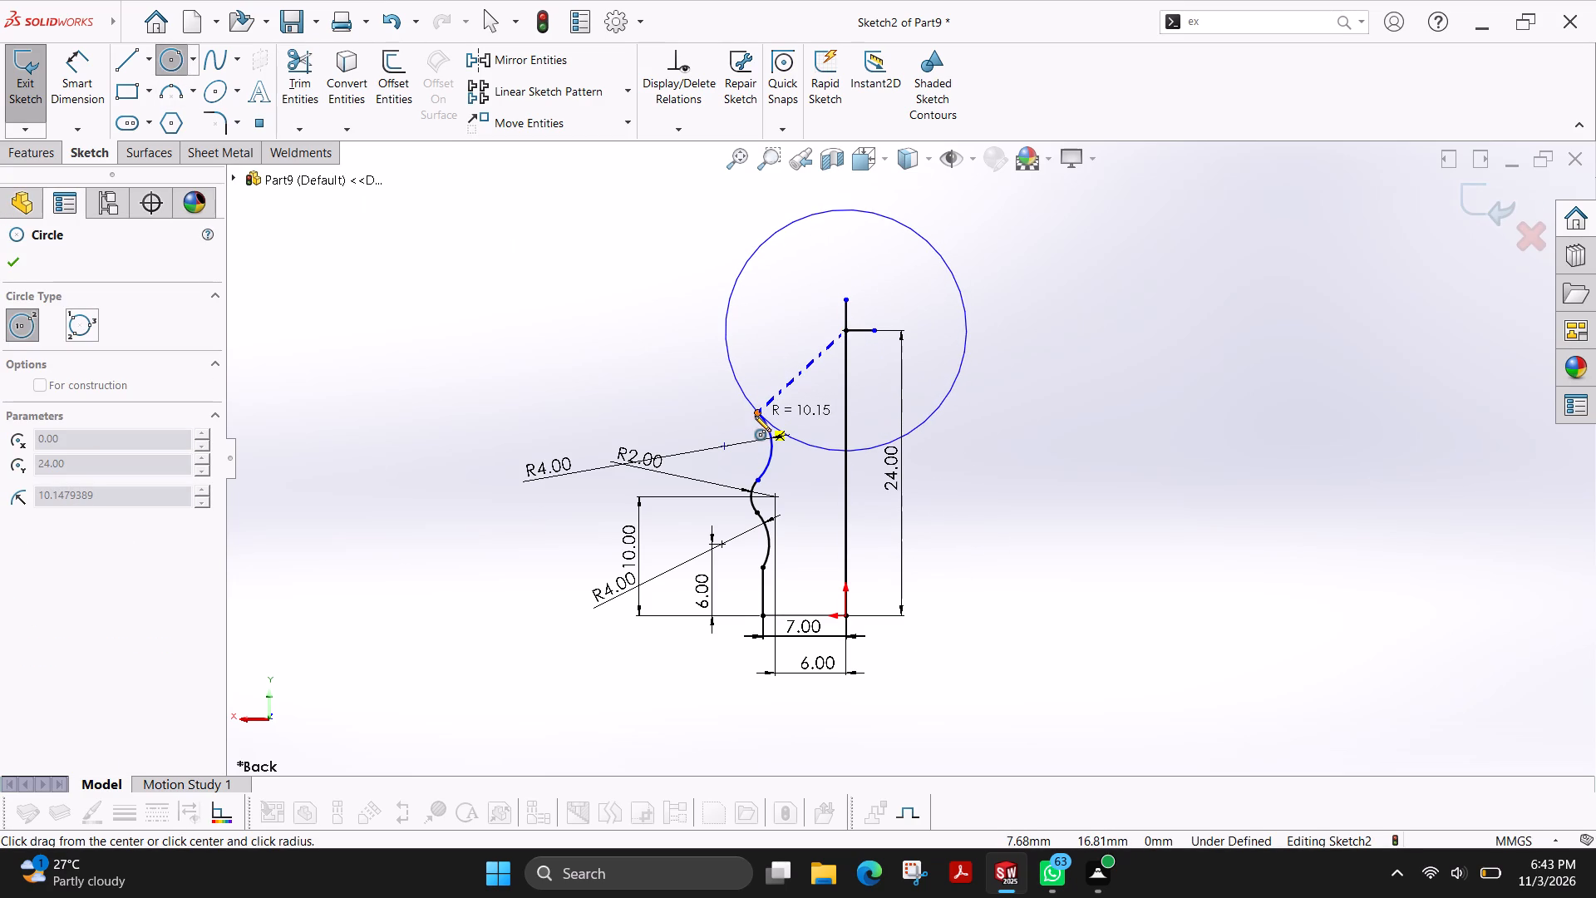
click(755, 417)
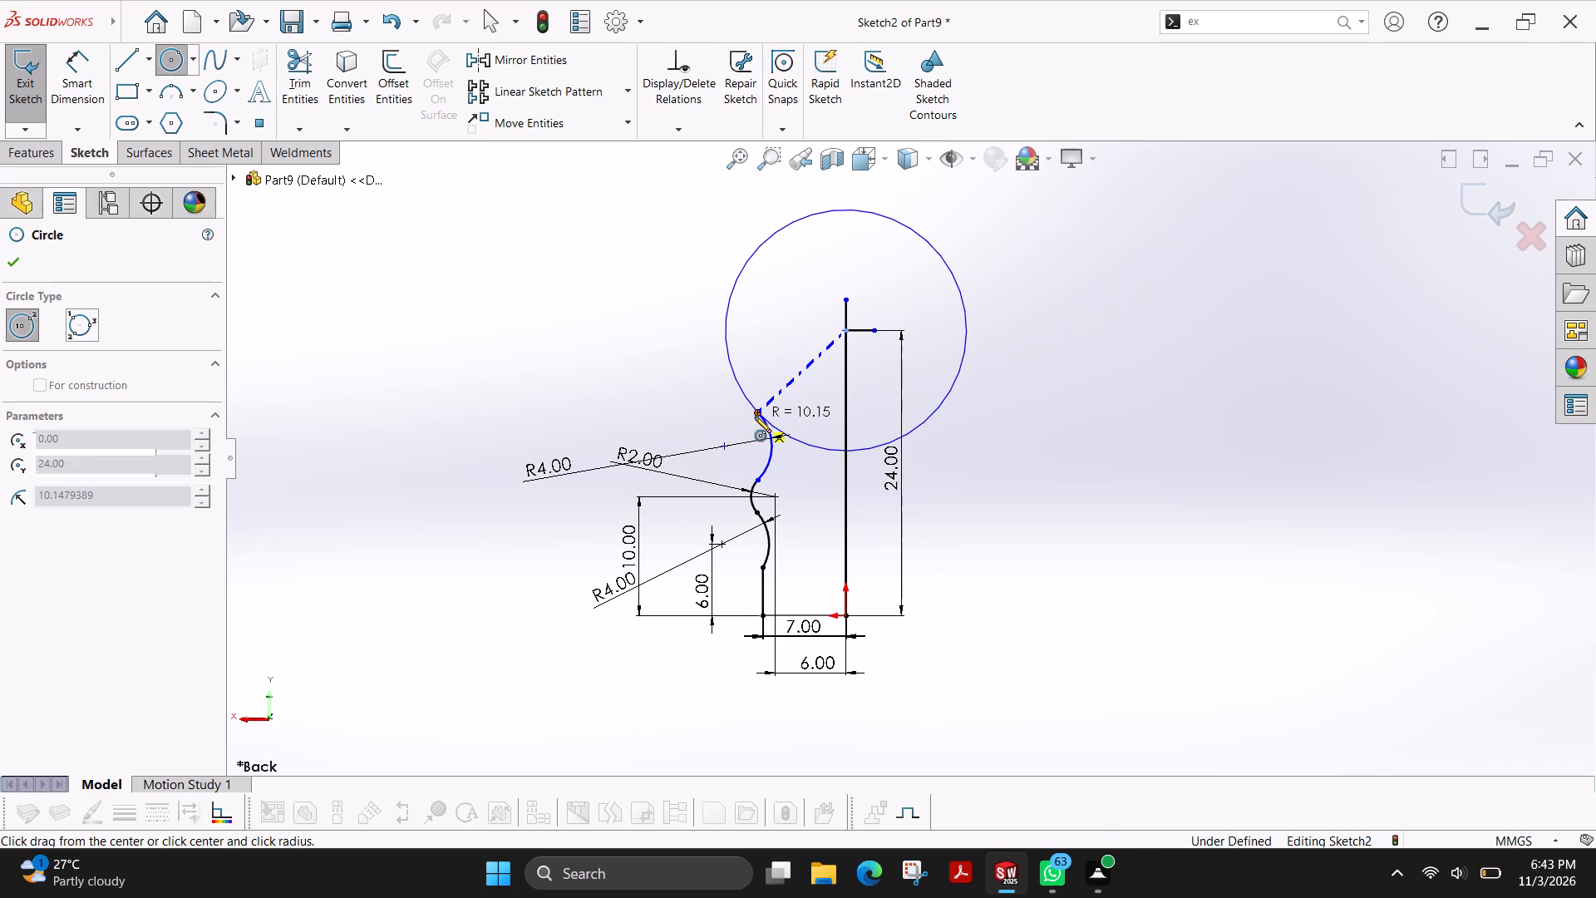
scroll(983, 362, up, 2)
scroll(952, 346, down, 2)
key(Escape)
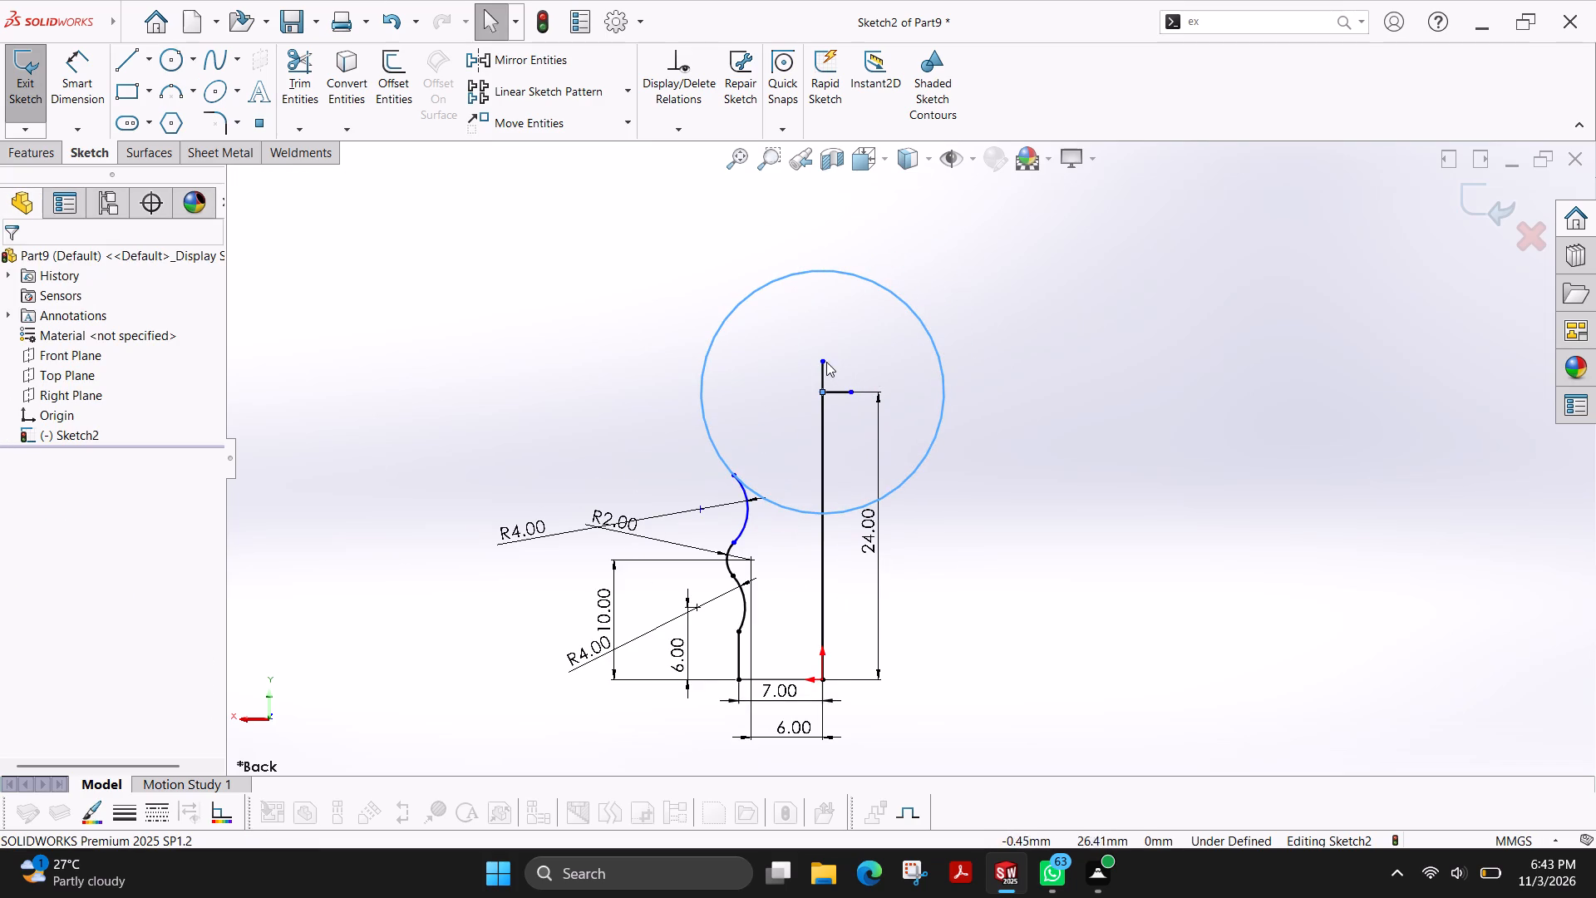
Extend the long vertical line's upper end past the circle, to about 36 mm above the origin.
drag(821, 362, 821, 247)
key(Escape)
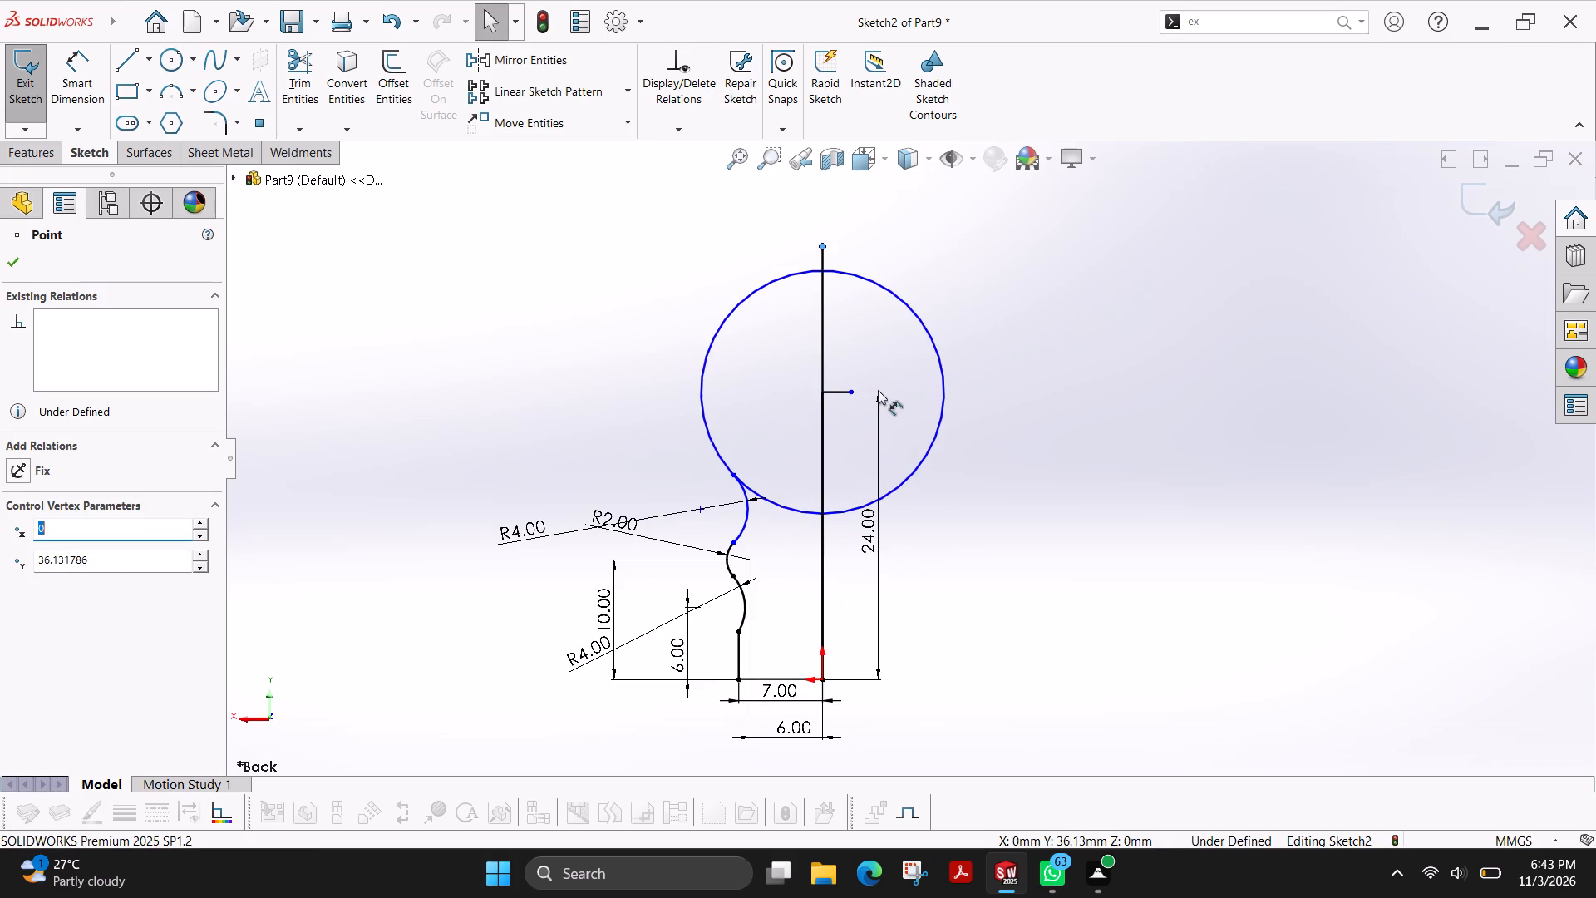
Trim the circle to the outer arc joining the upper arc and axis, removing the horizontal stub and the line overhang above it.
click(307, 69)
drag(902, 259, 899, 364)
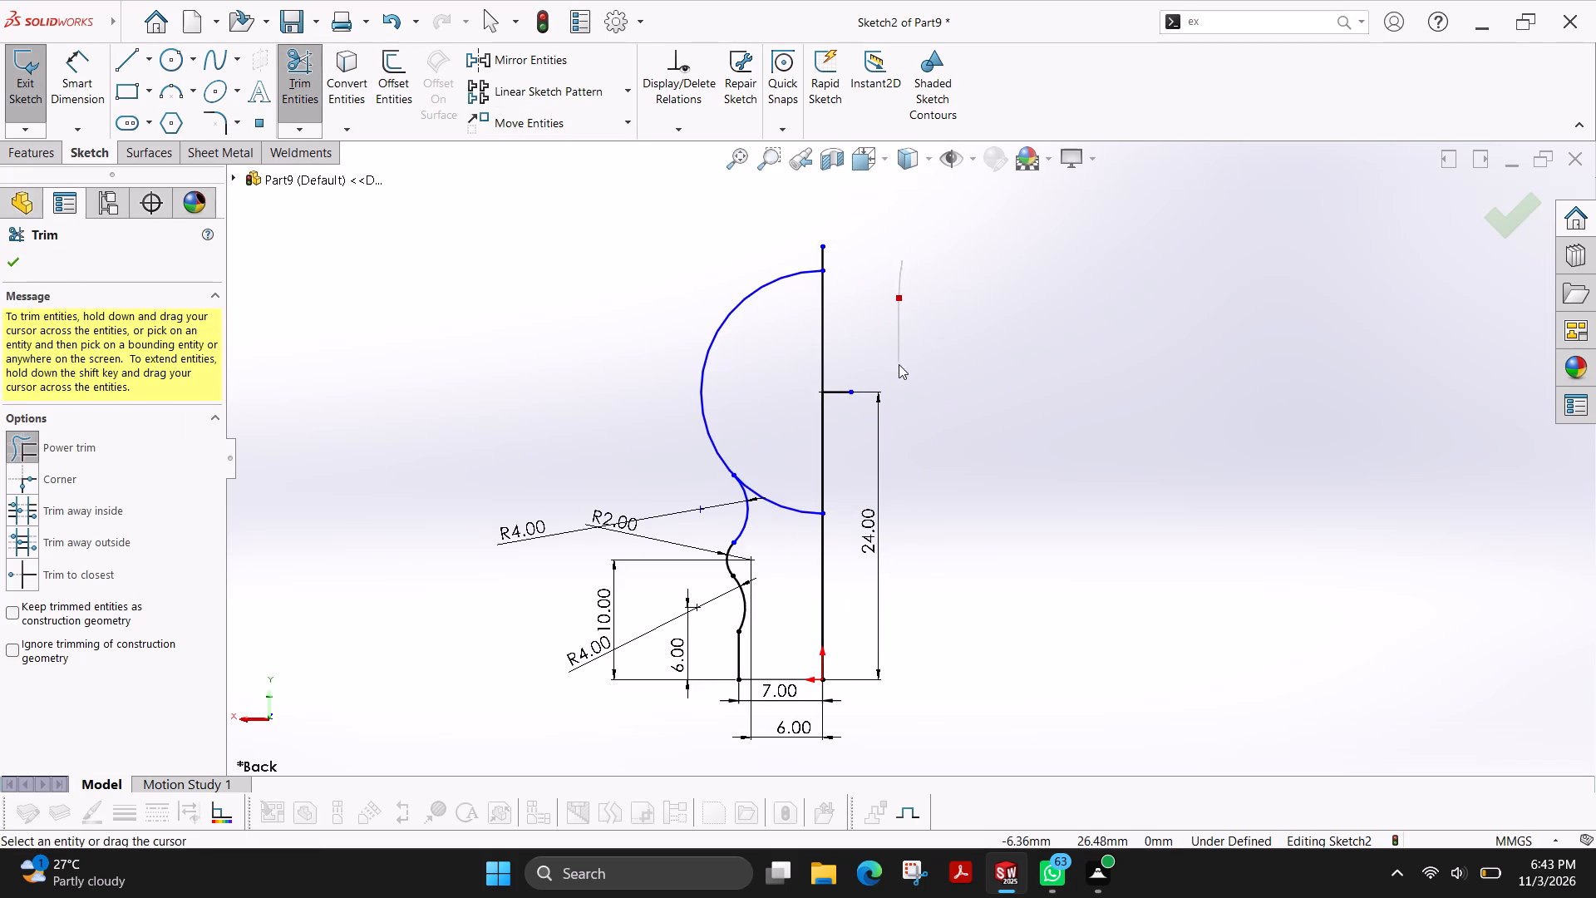
drag(899, 364, 899, 363)
drag(837, 368, 835, 422)
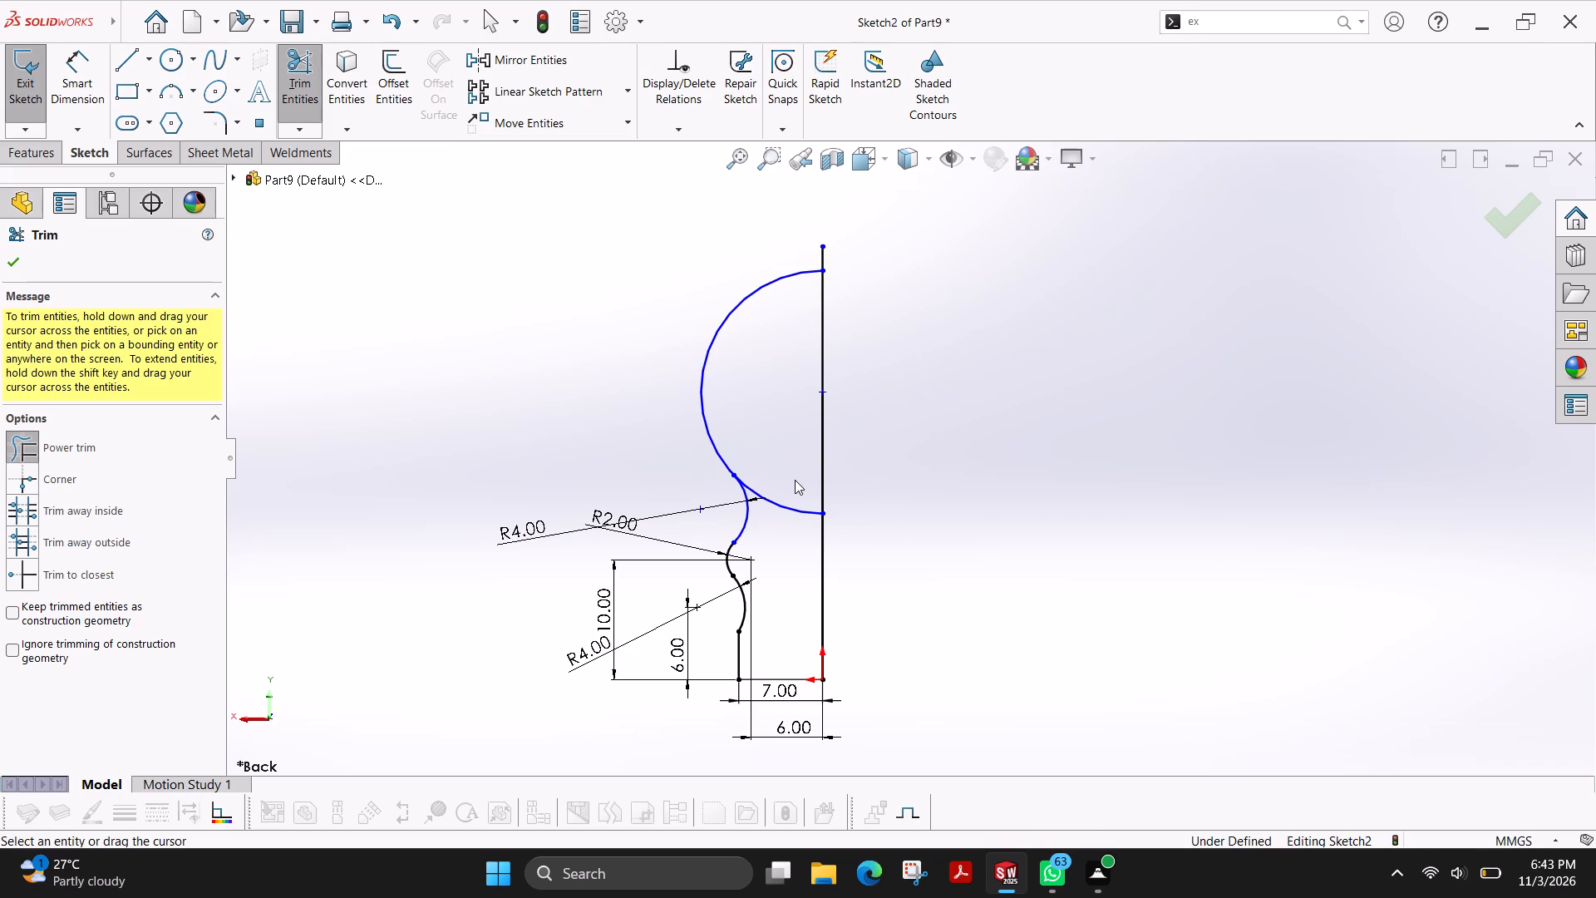
drag(795, 480, 781, 527)
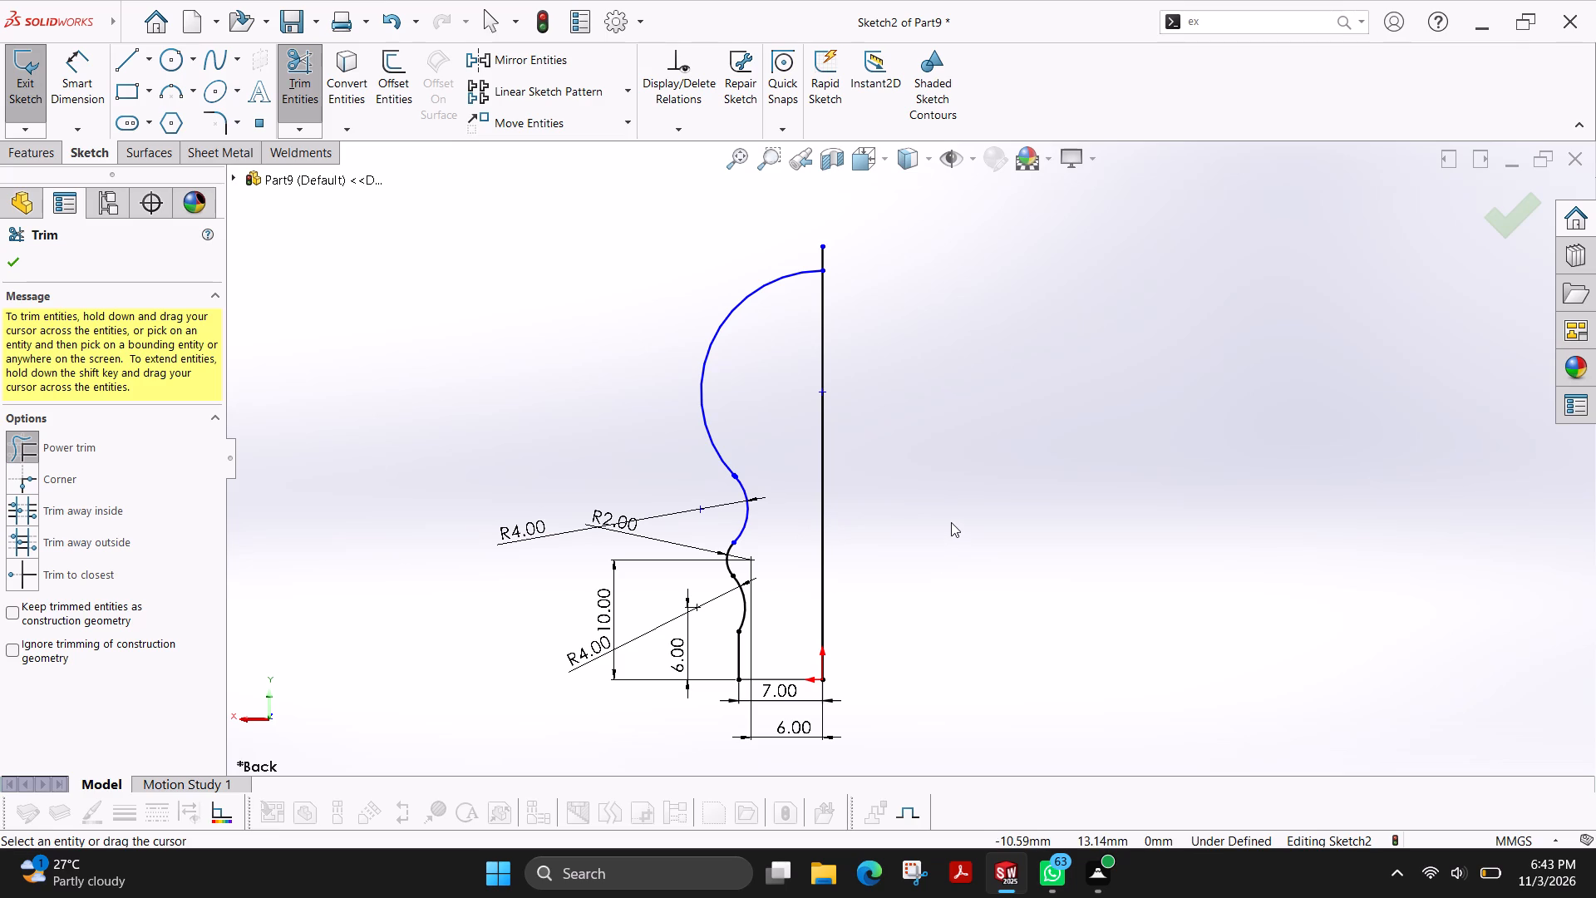
drag(795, 255, 827, 260)
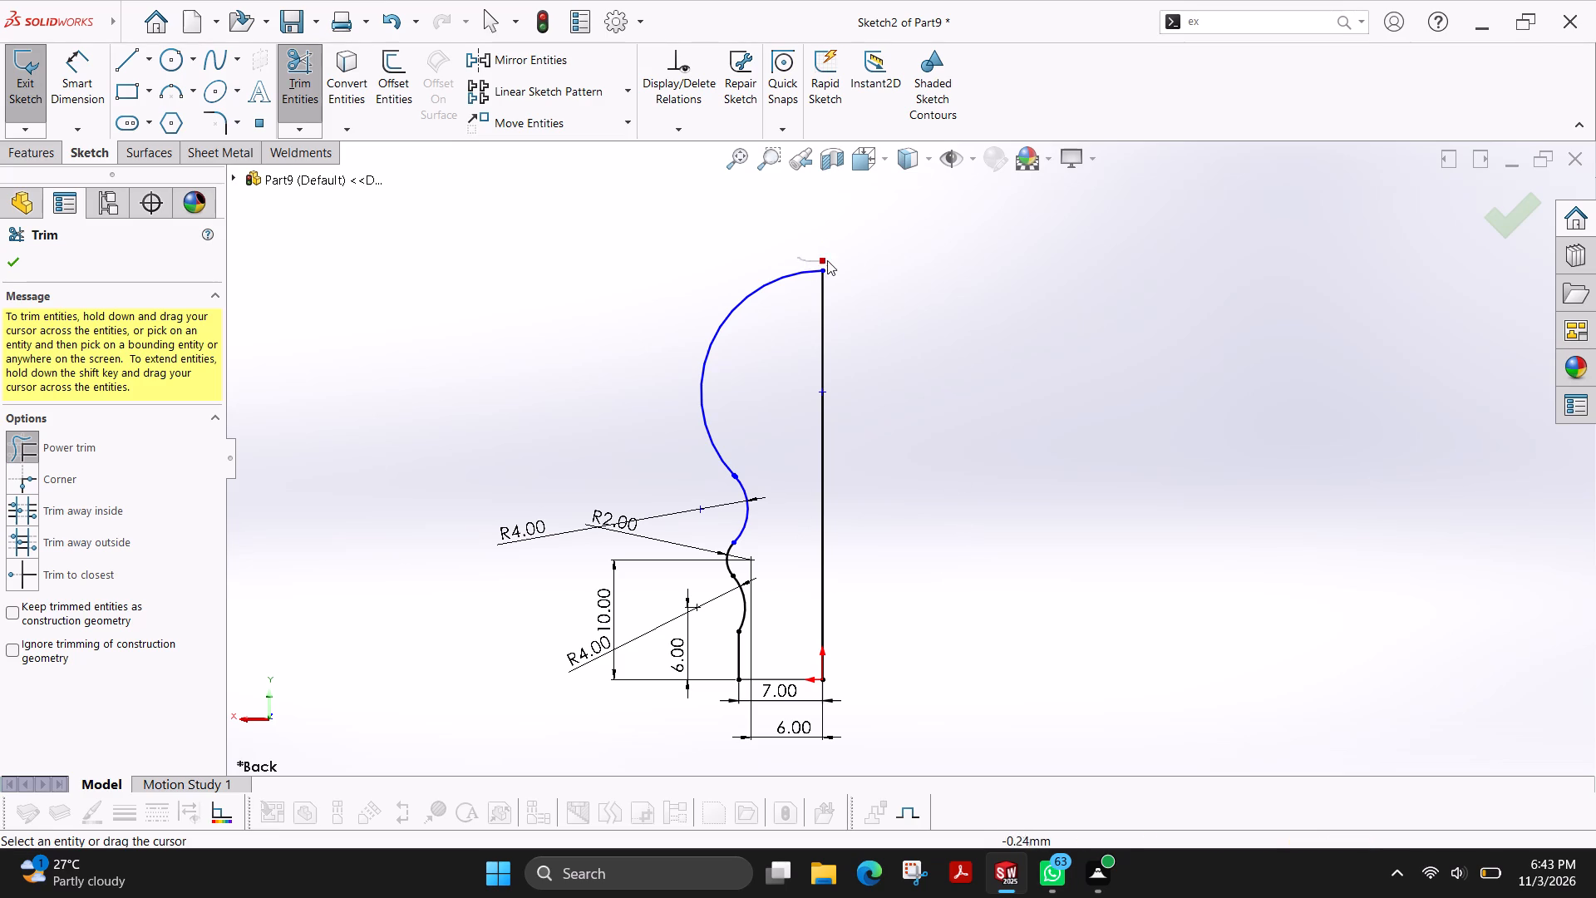
drag(827, 260, 833, 260)
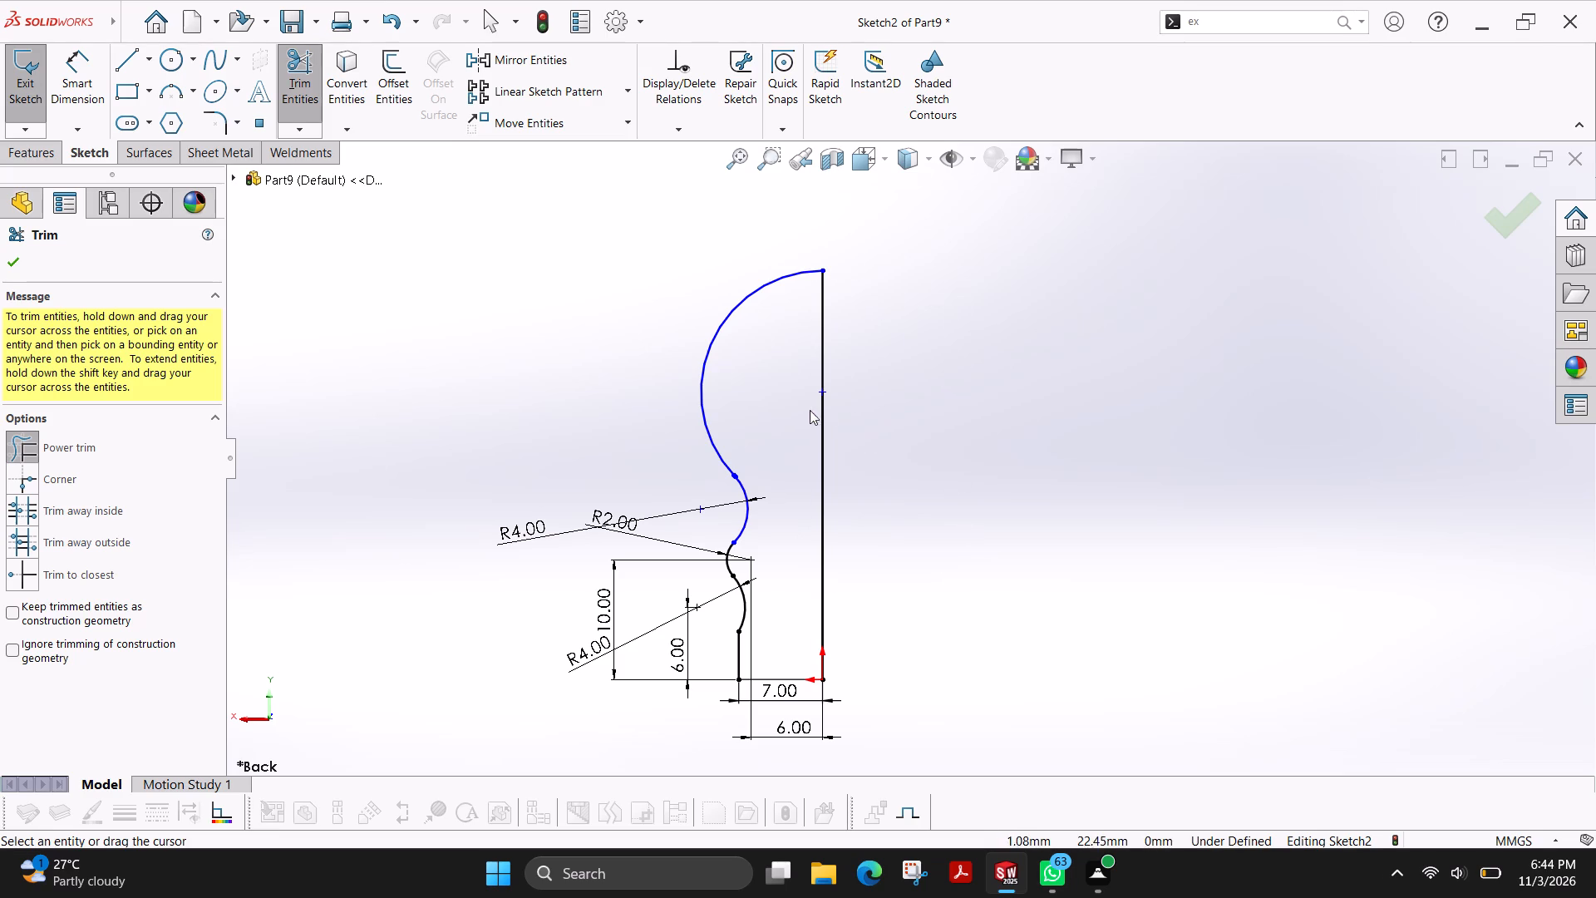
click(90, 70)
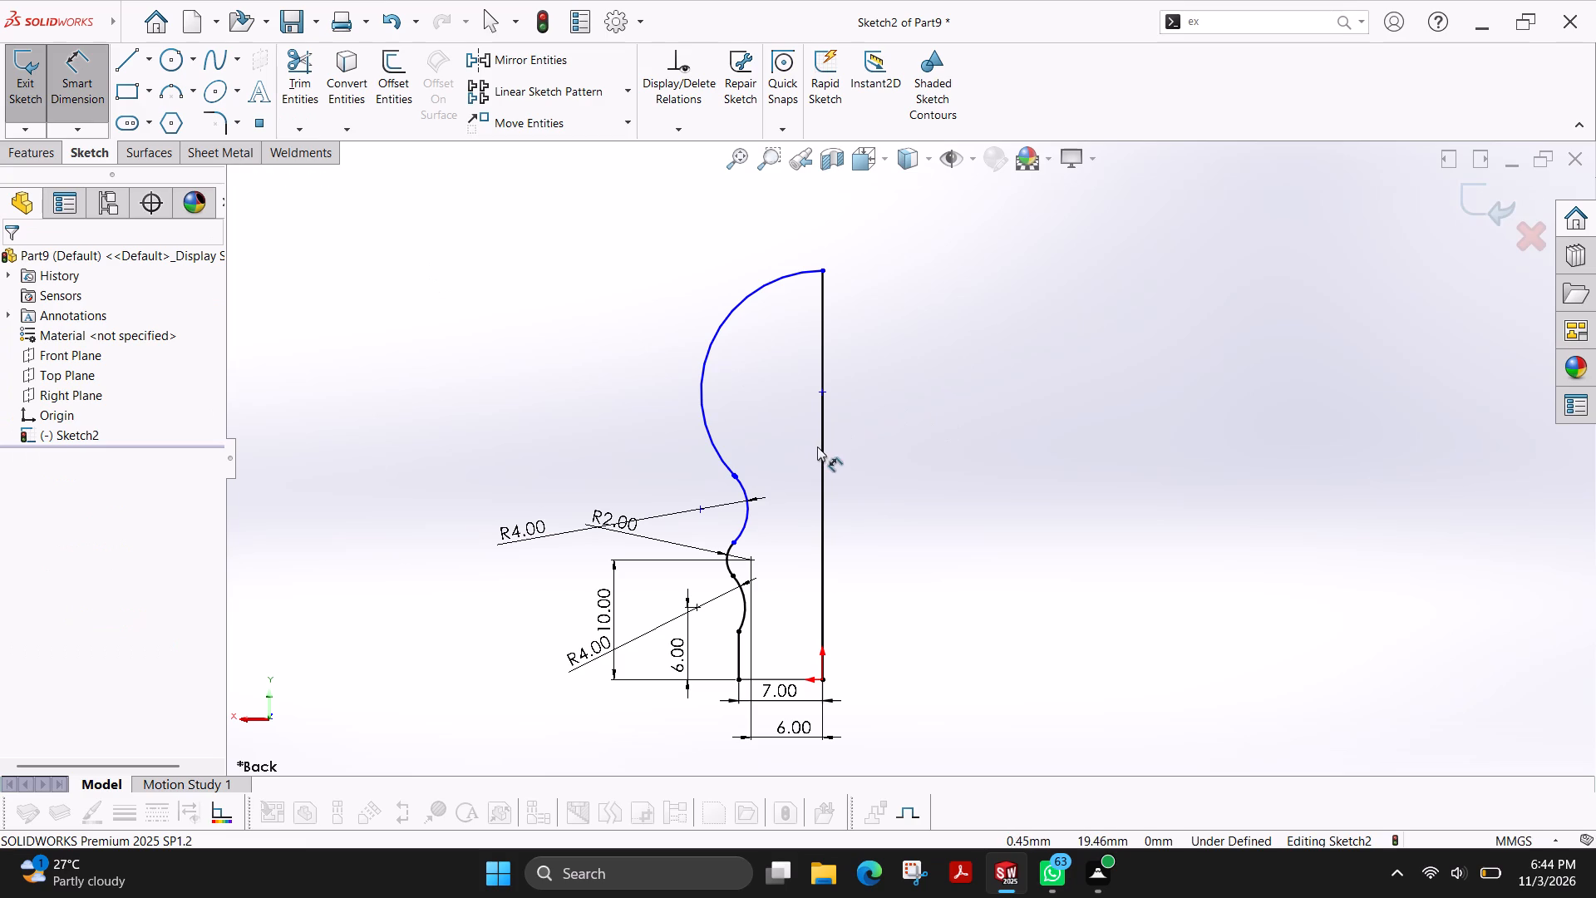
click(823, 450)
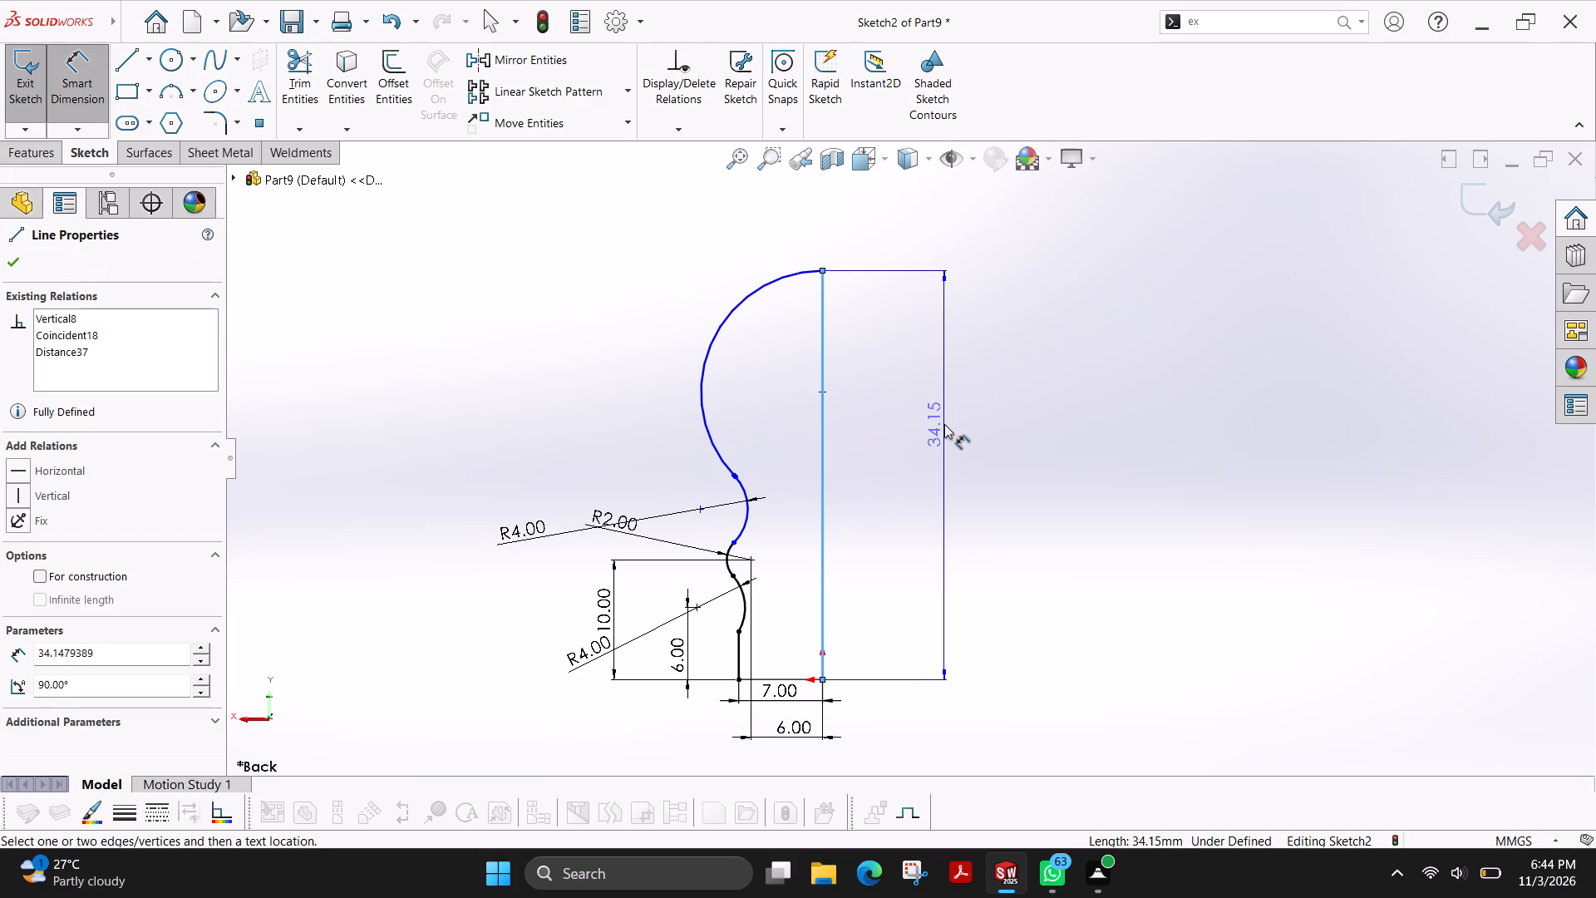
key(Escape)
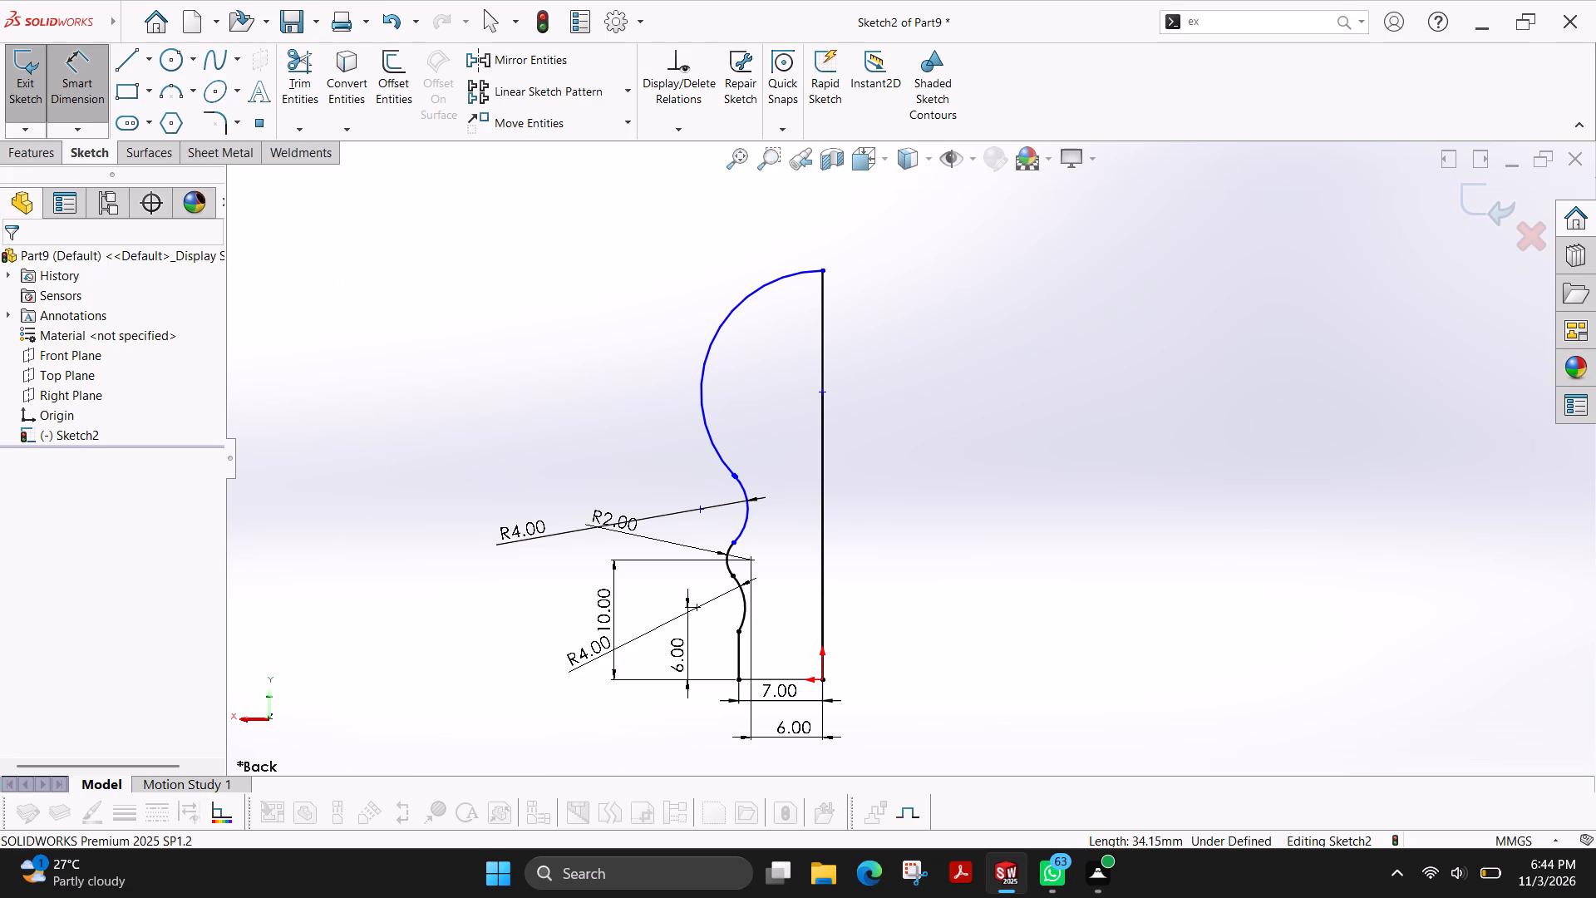
Revolve the closed half-profile region 360 degrees about the long vertical line into a solid.
click(37, 155)
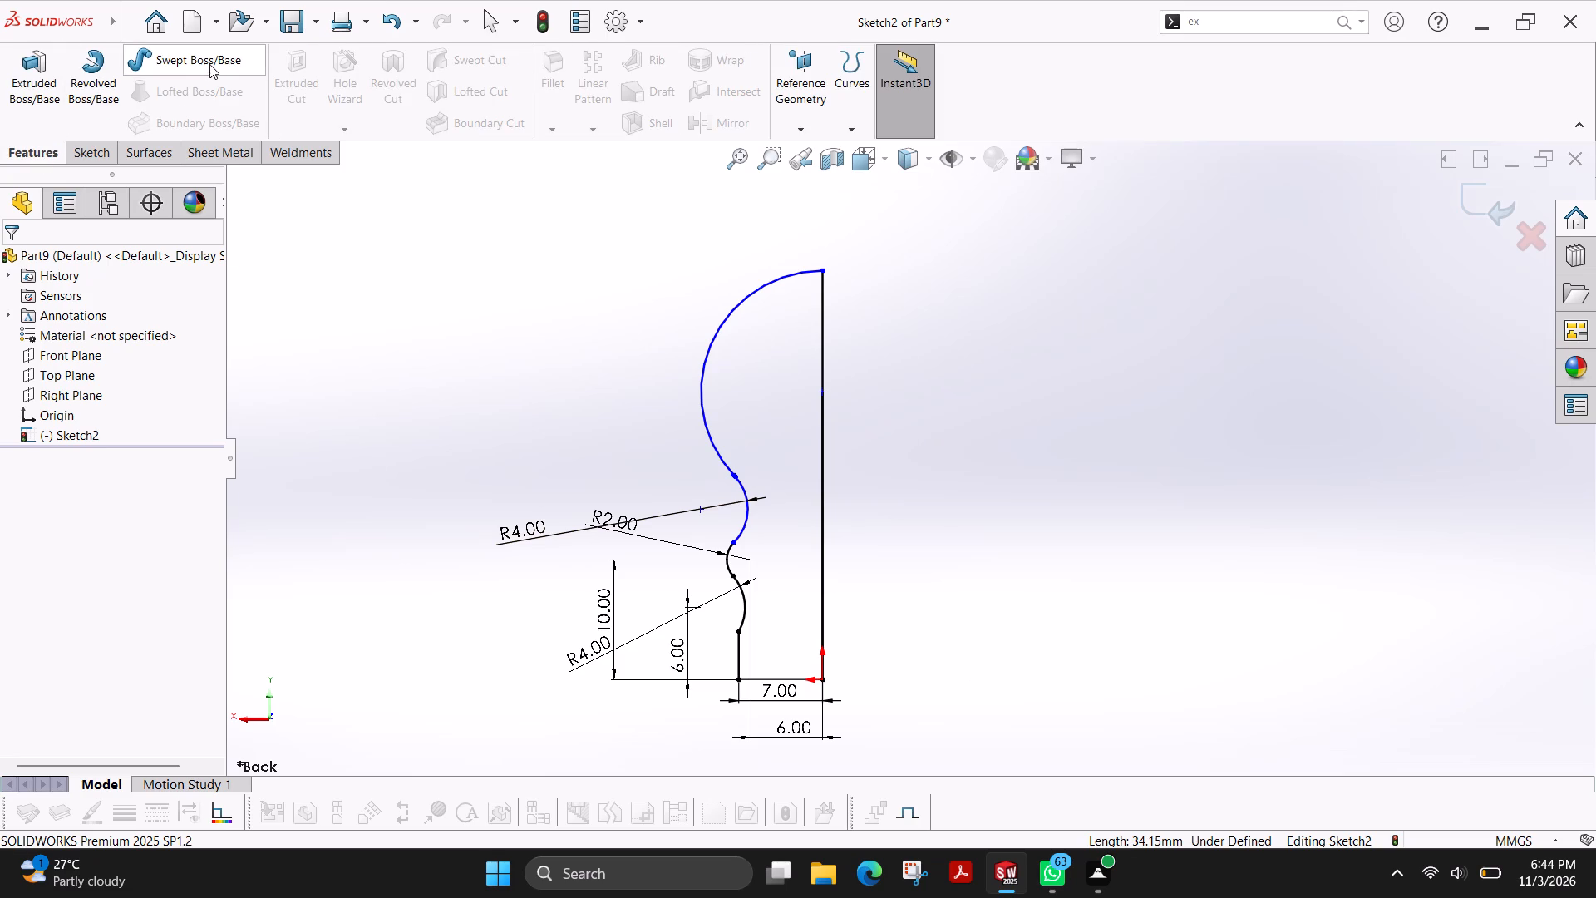
click(101, 104)
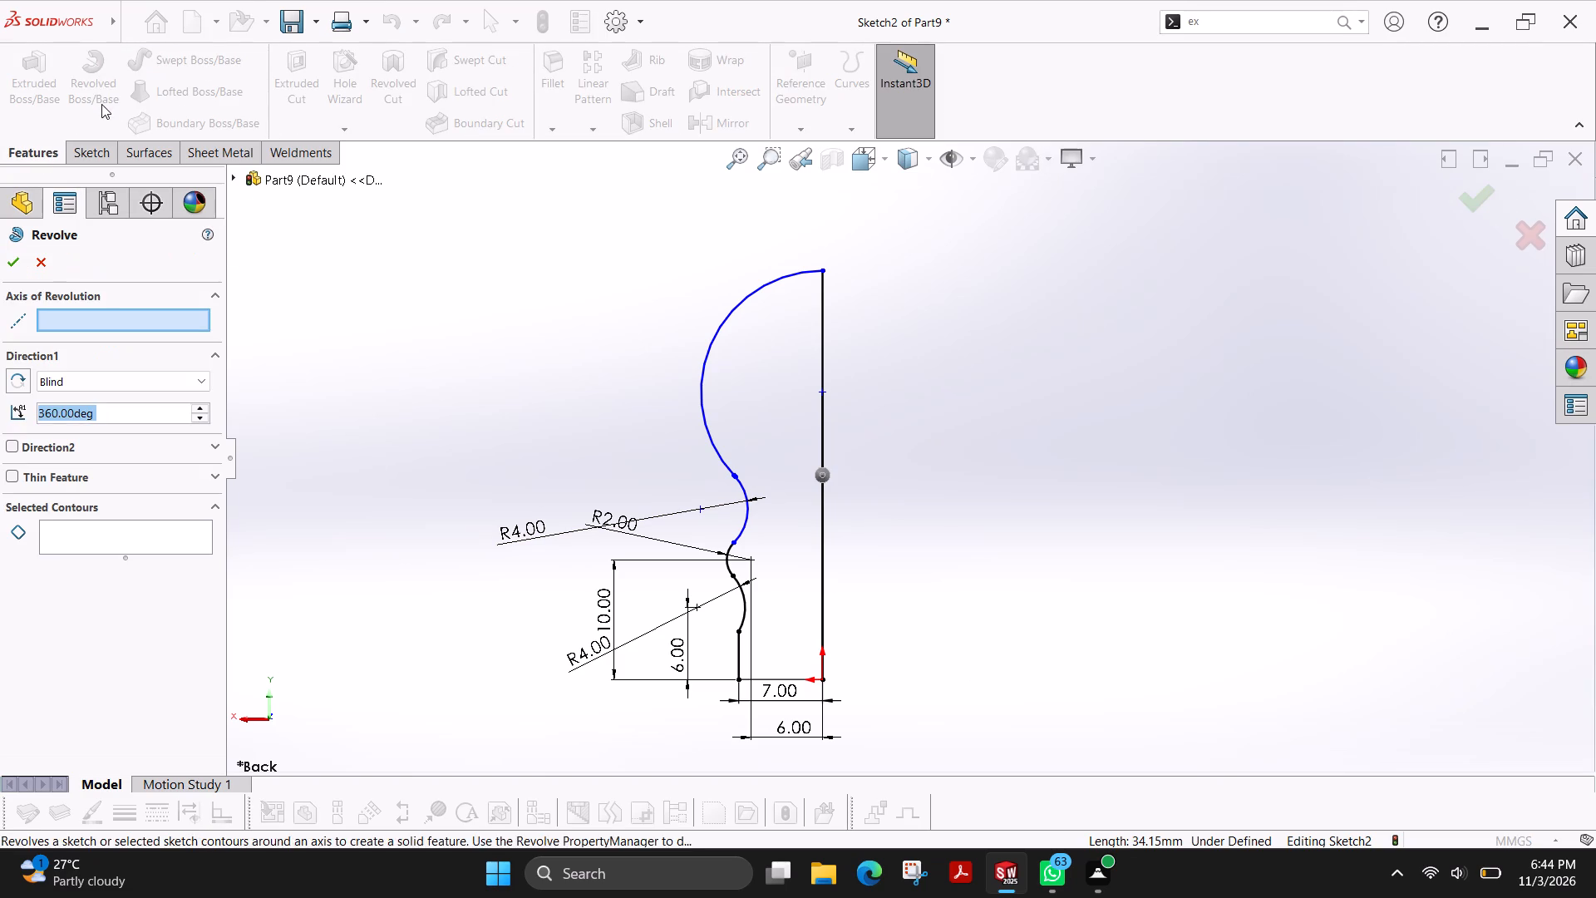
click(767, 375)
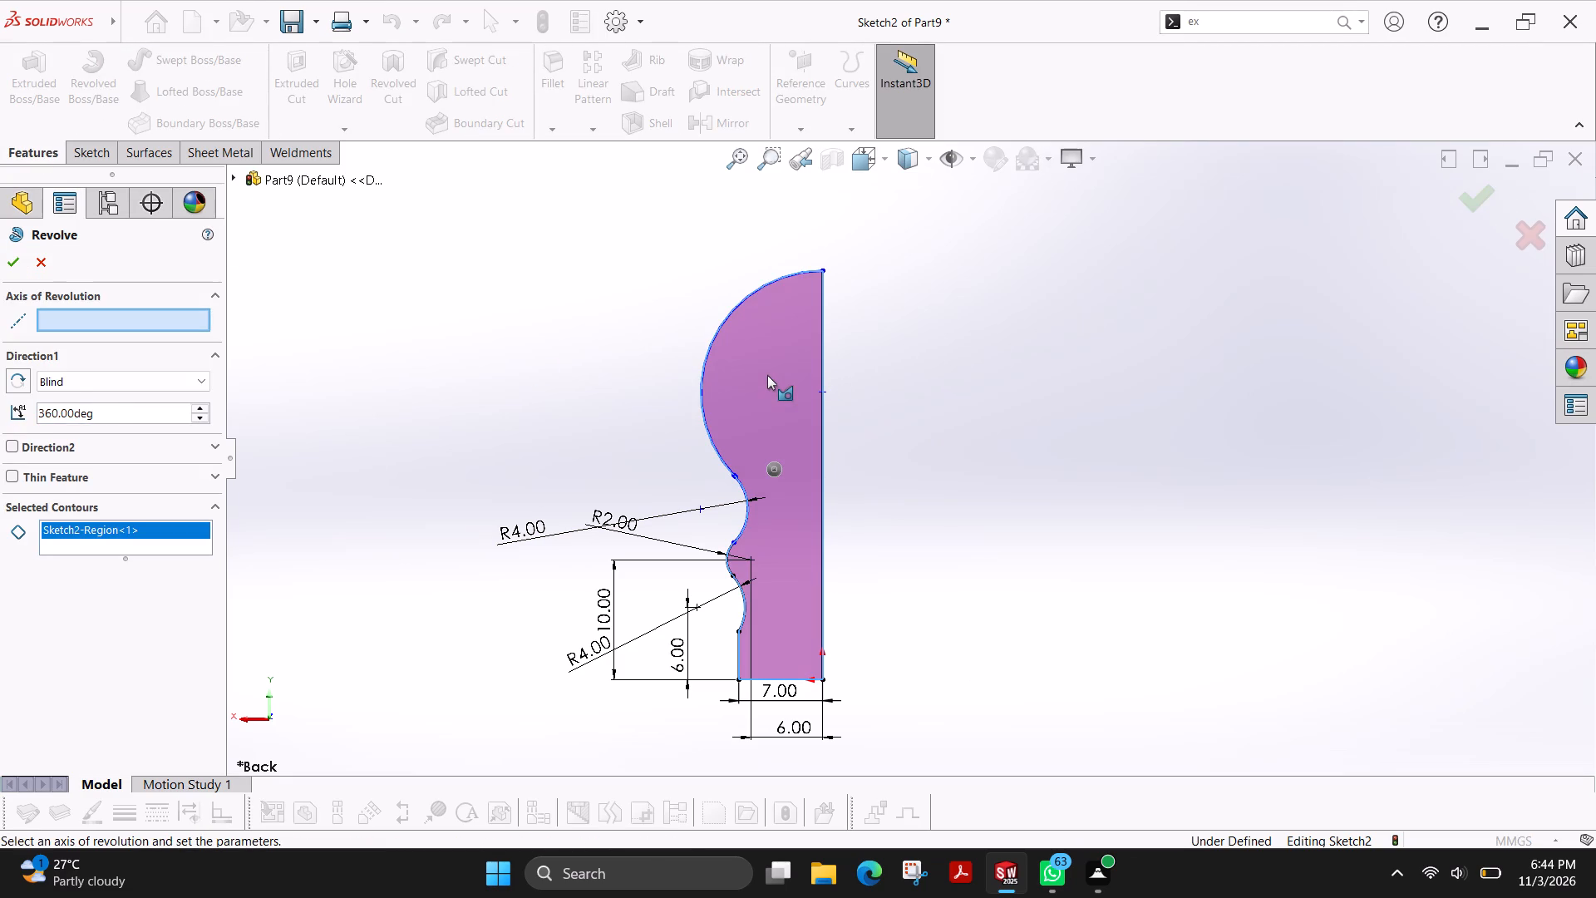
click(106, 313)
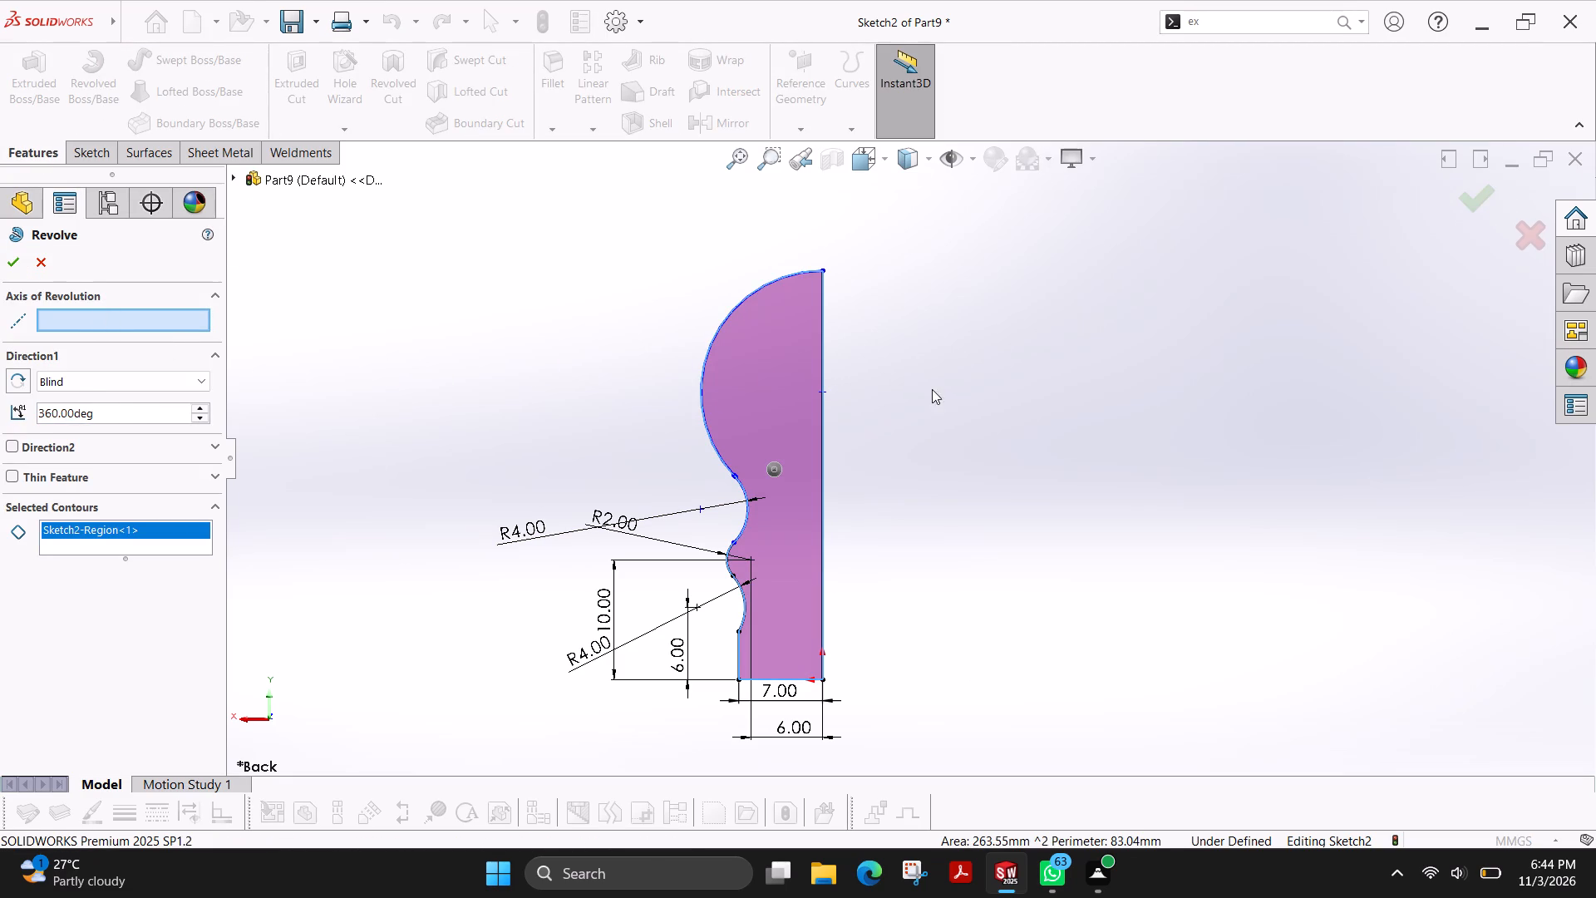
click(827, 443)
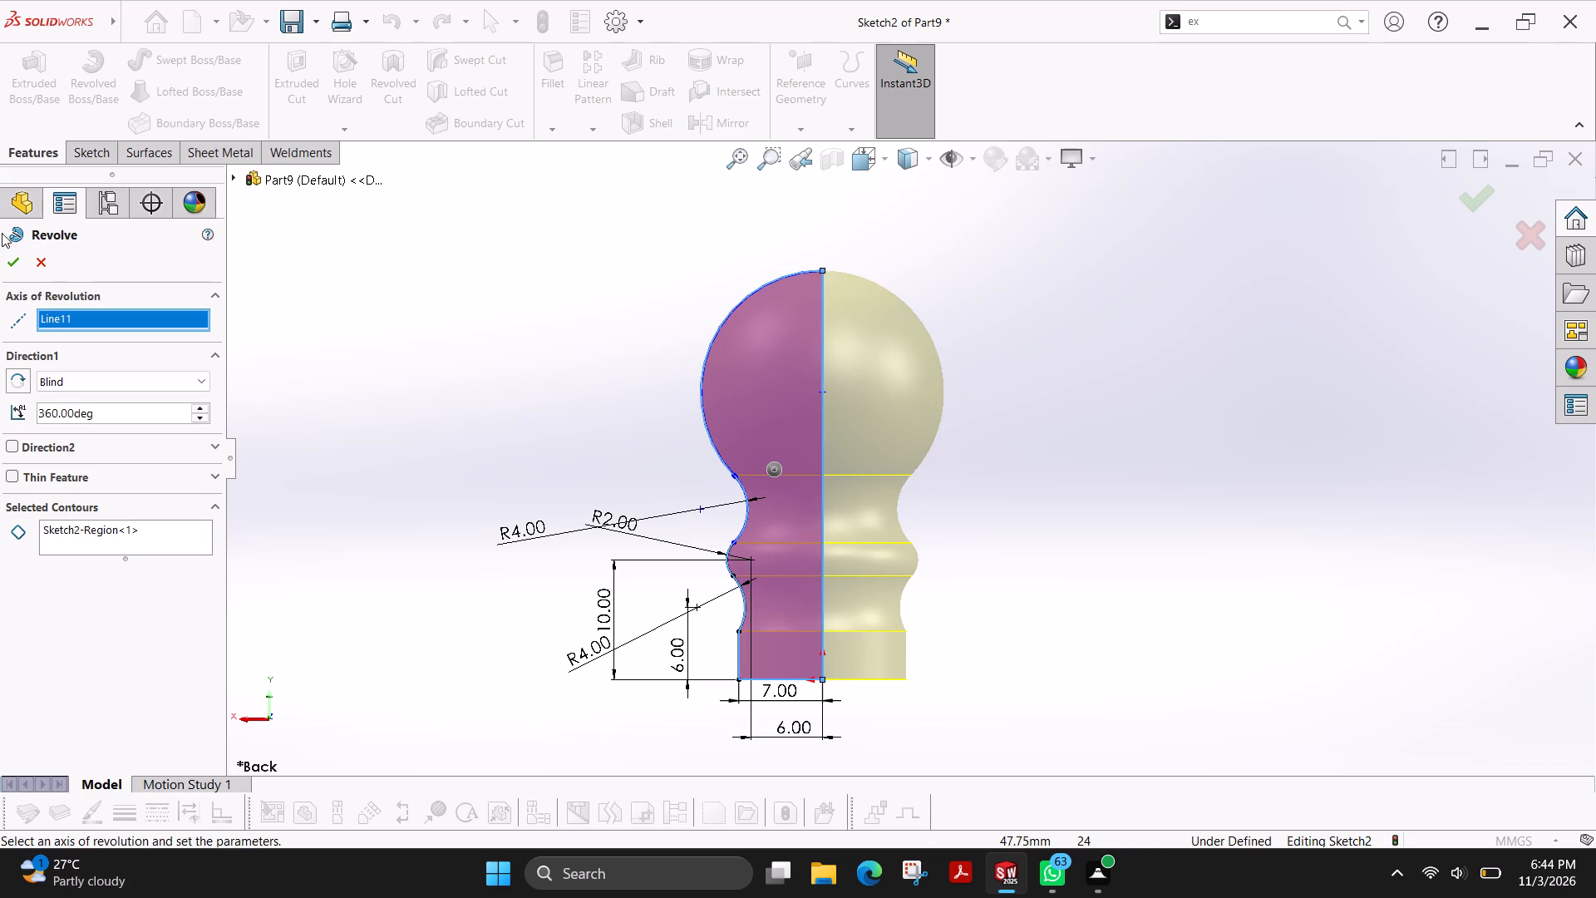
click(11, 267)
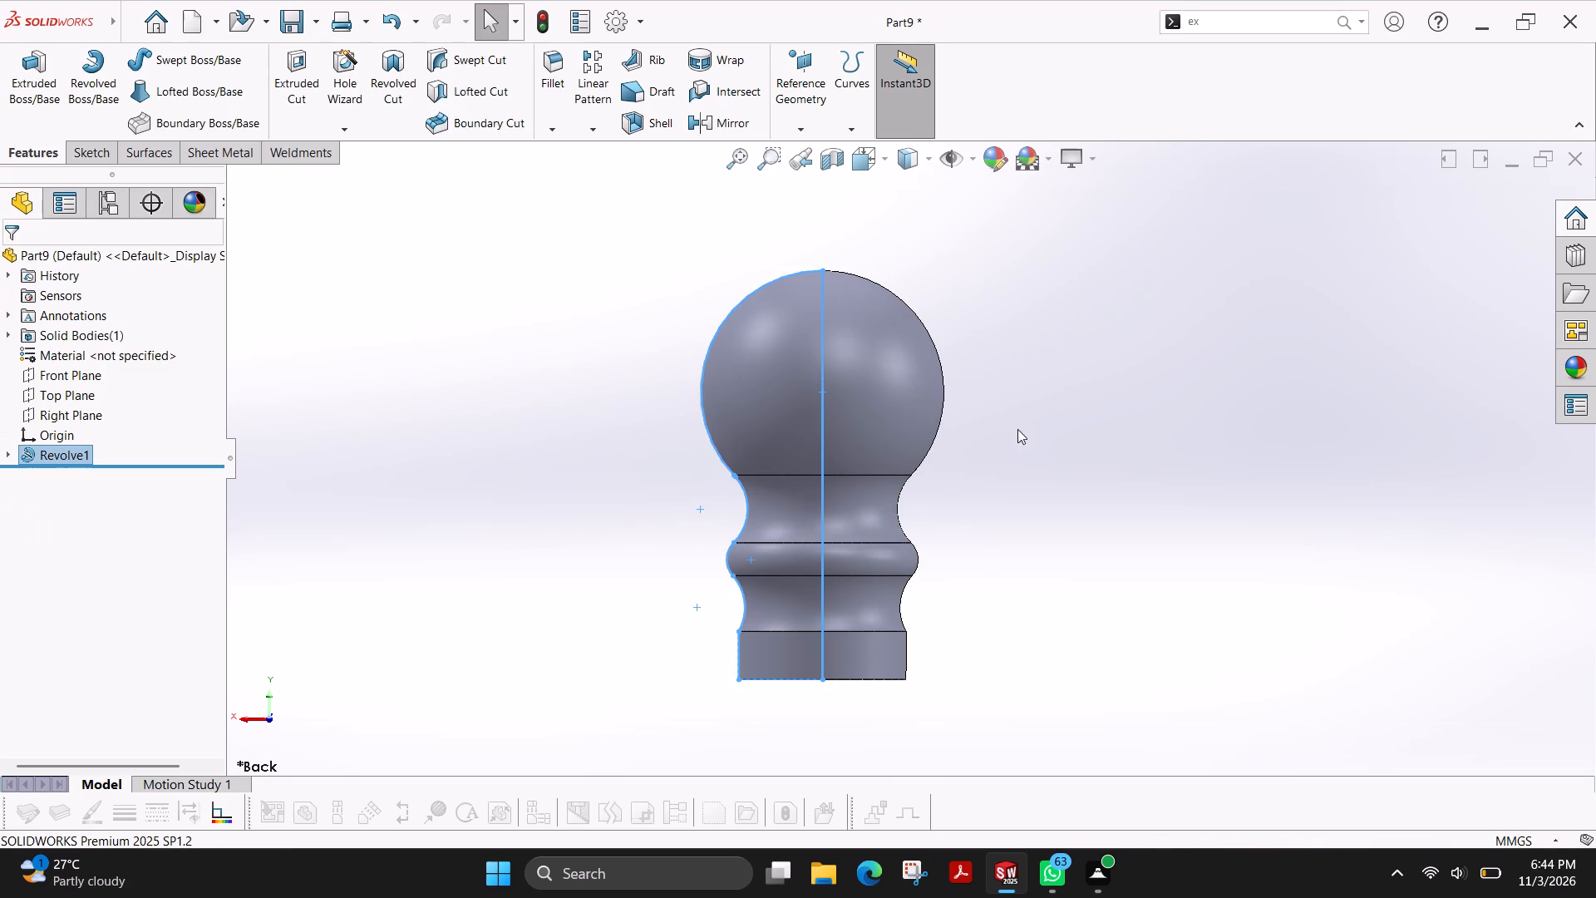
key(Escape)
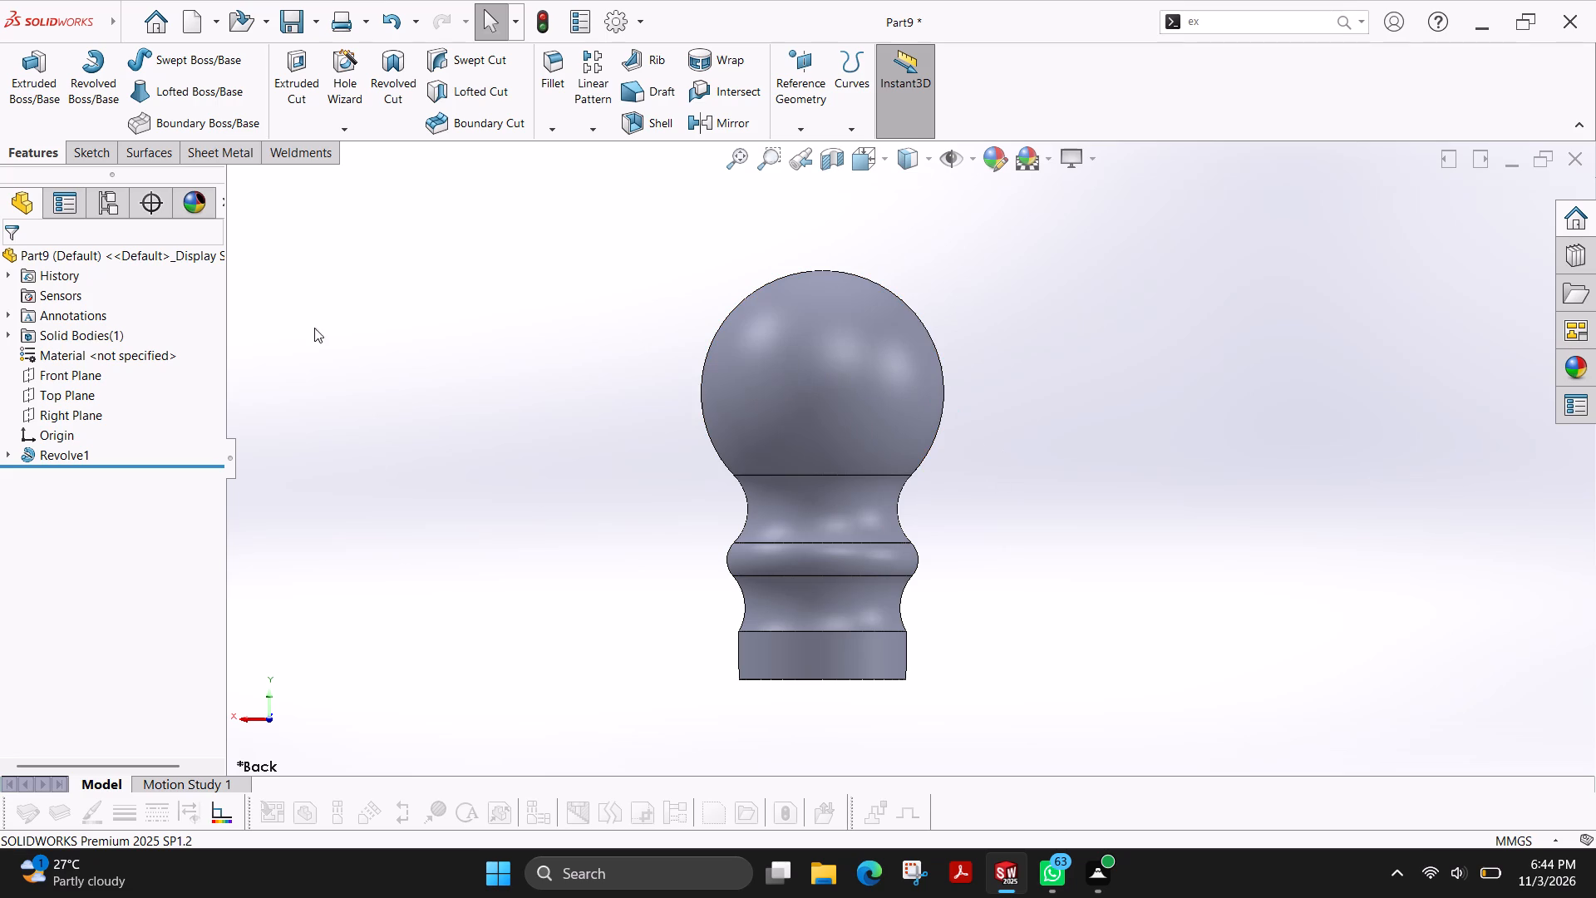
Start a sketch on the Front Plane and draw a circle of about 2.53 mm radius centred on the ball's centre.
click(96, 154)
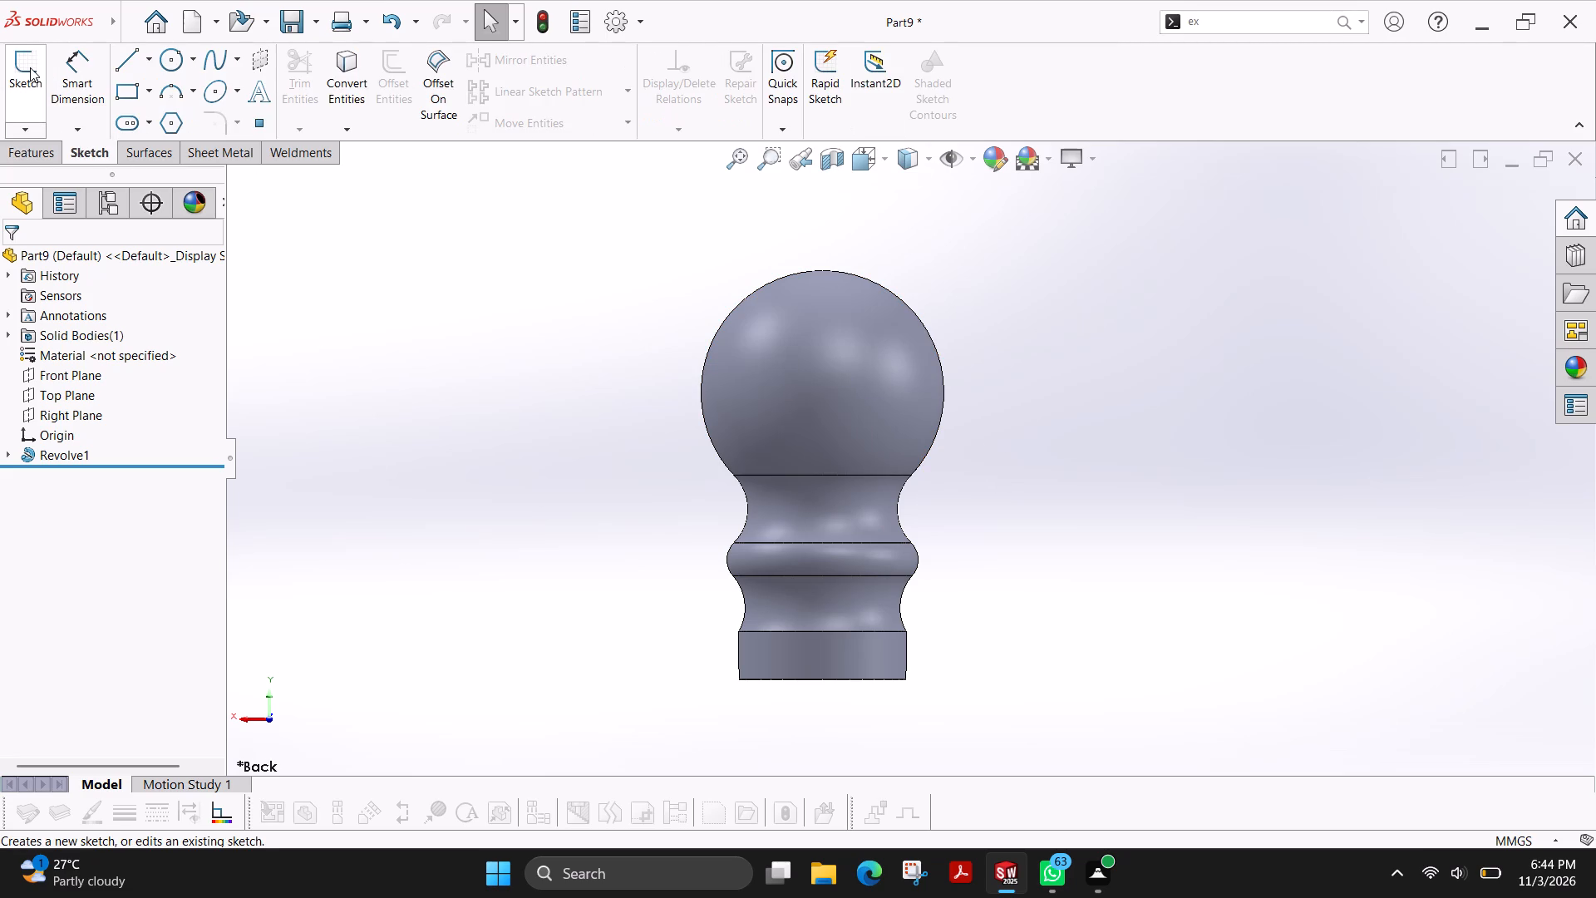
click(30, 67)
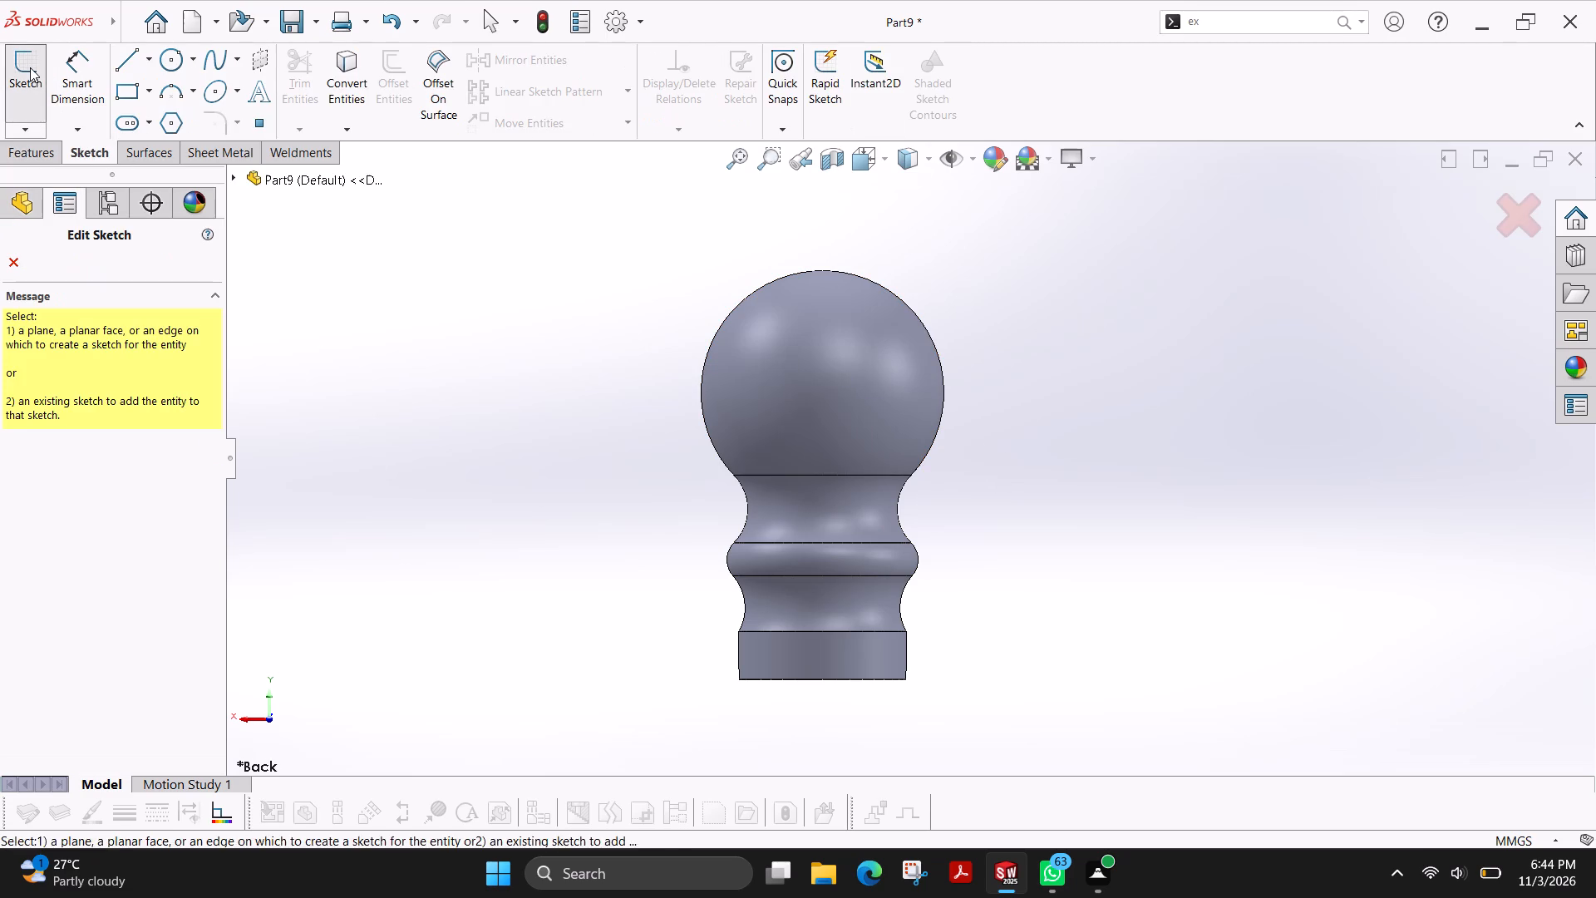
click(232, 180)
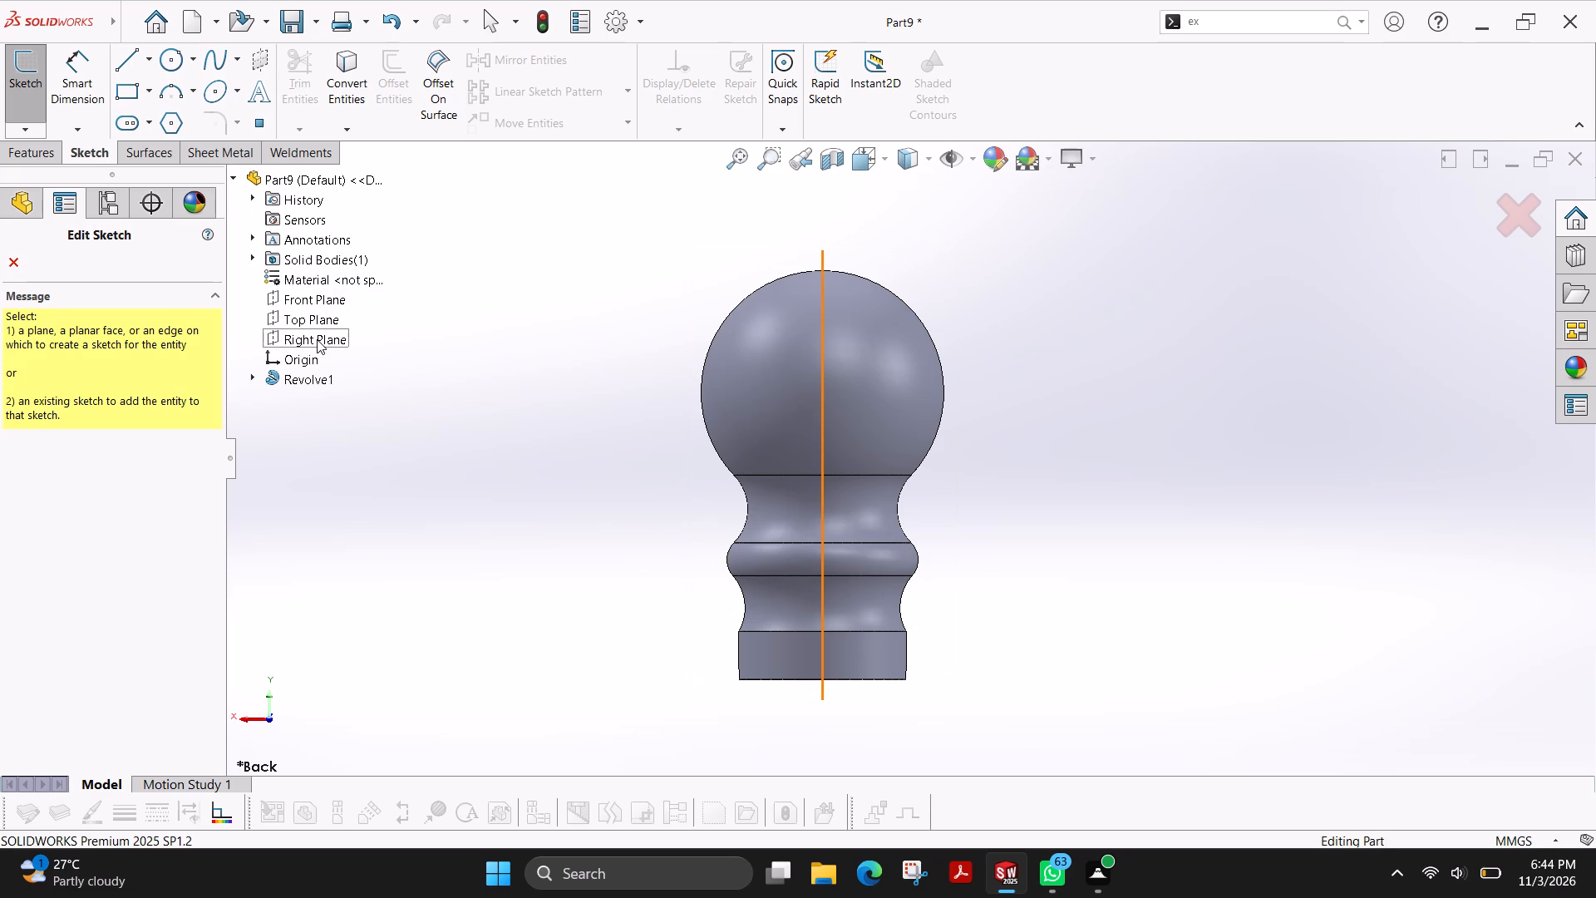
click(318, 297)
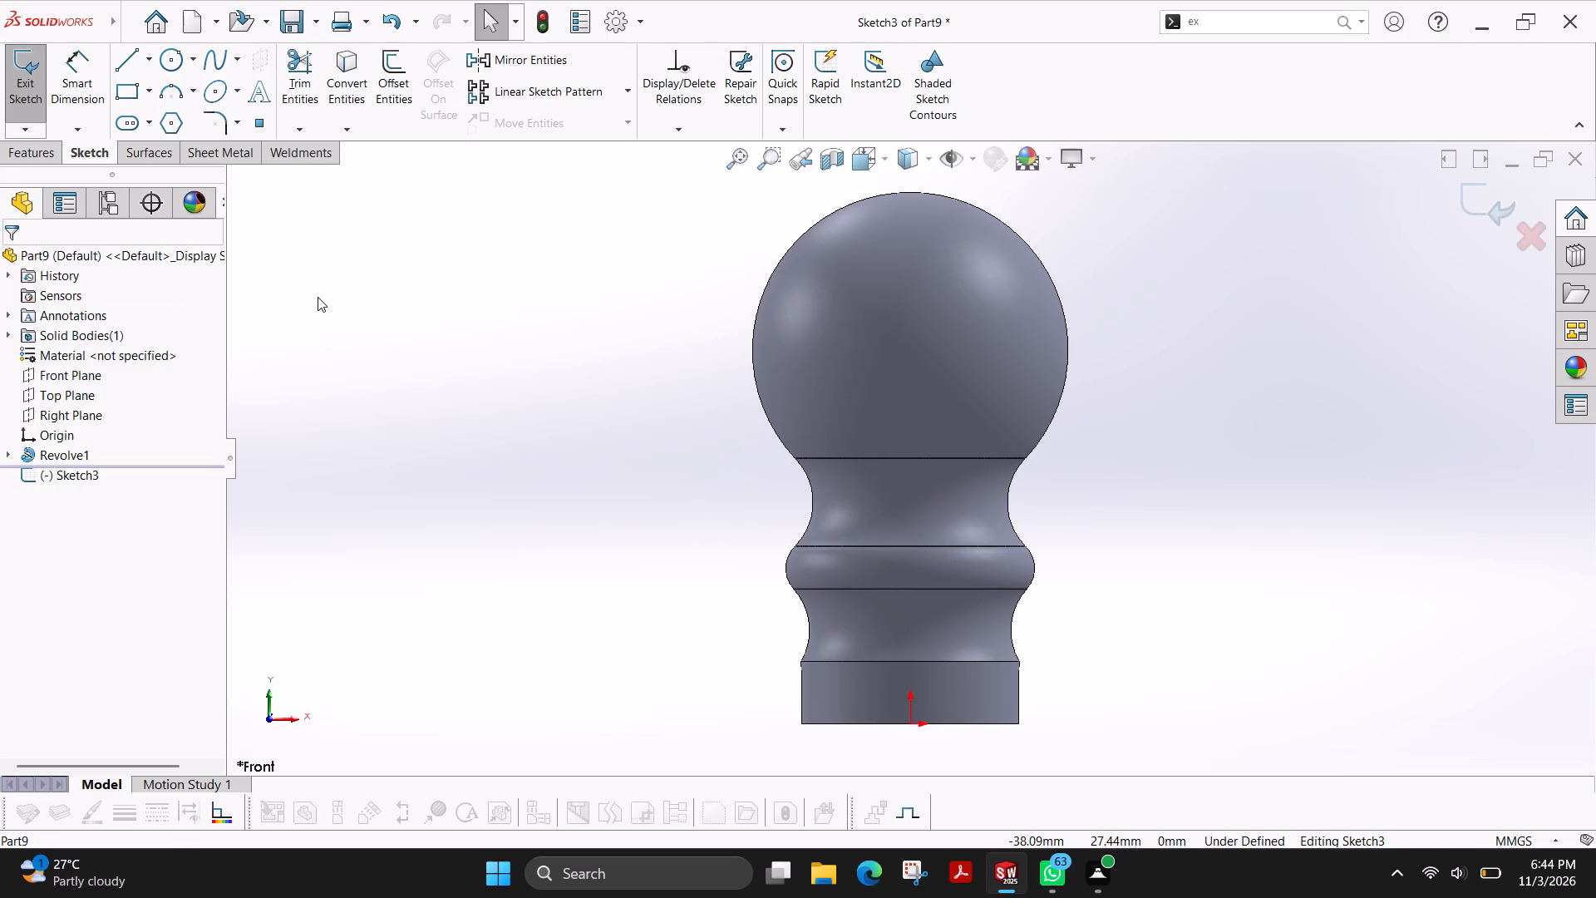
click(174, 65)
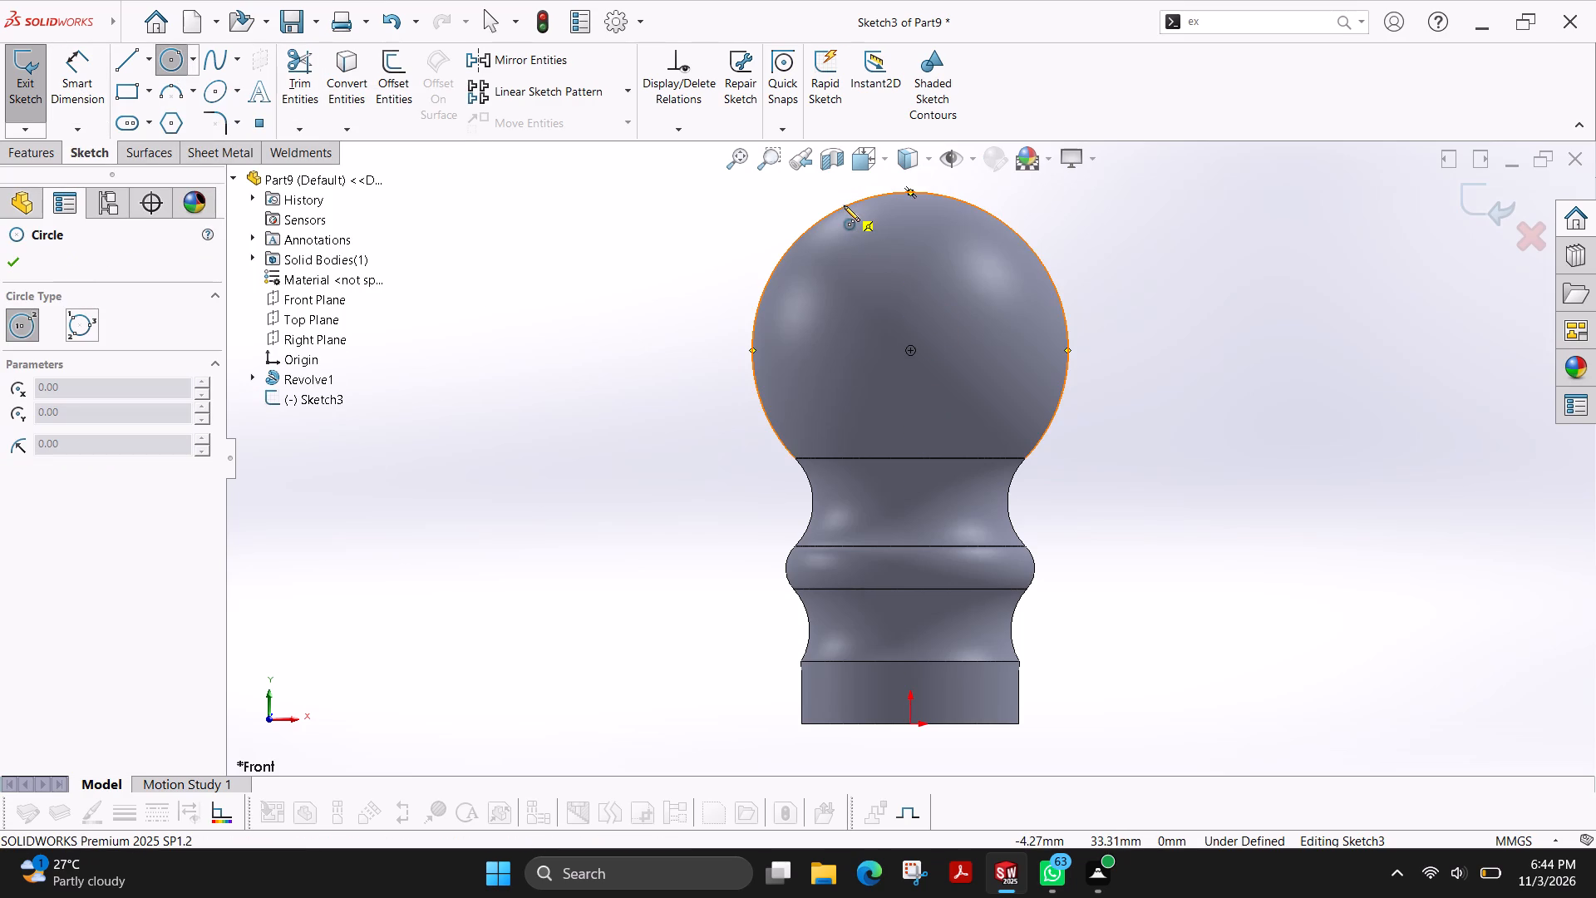
click(913, 350)
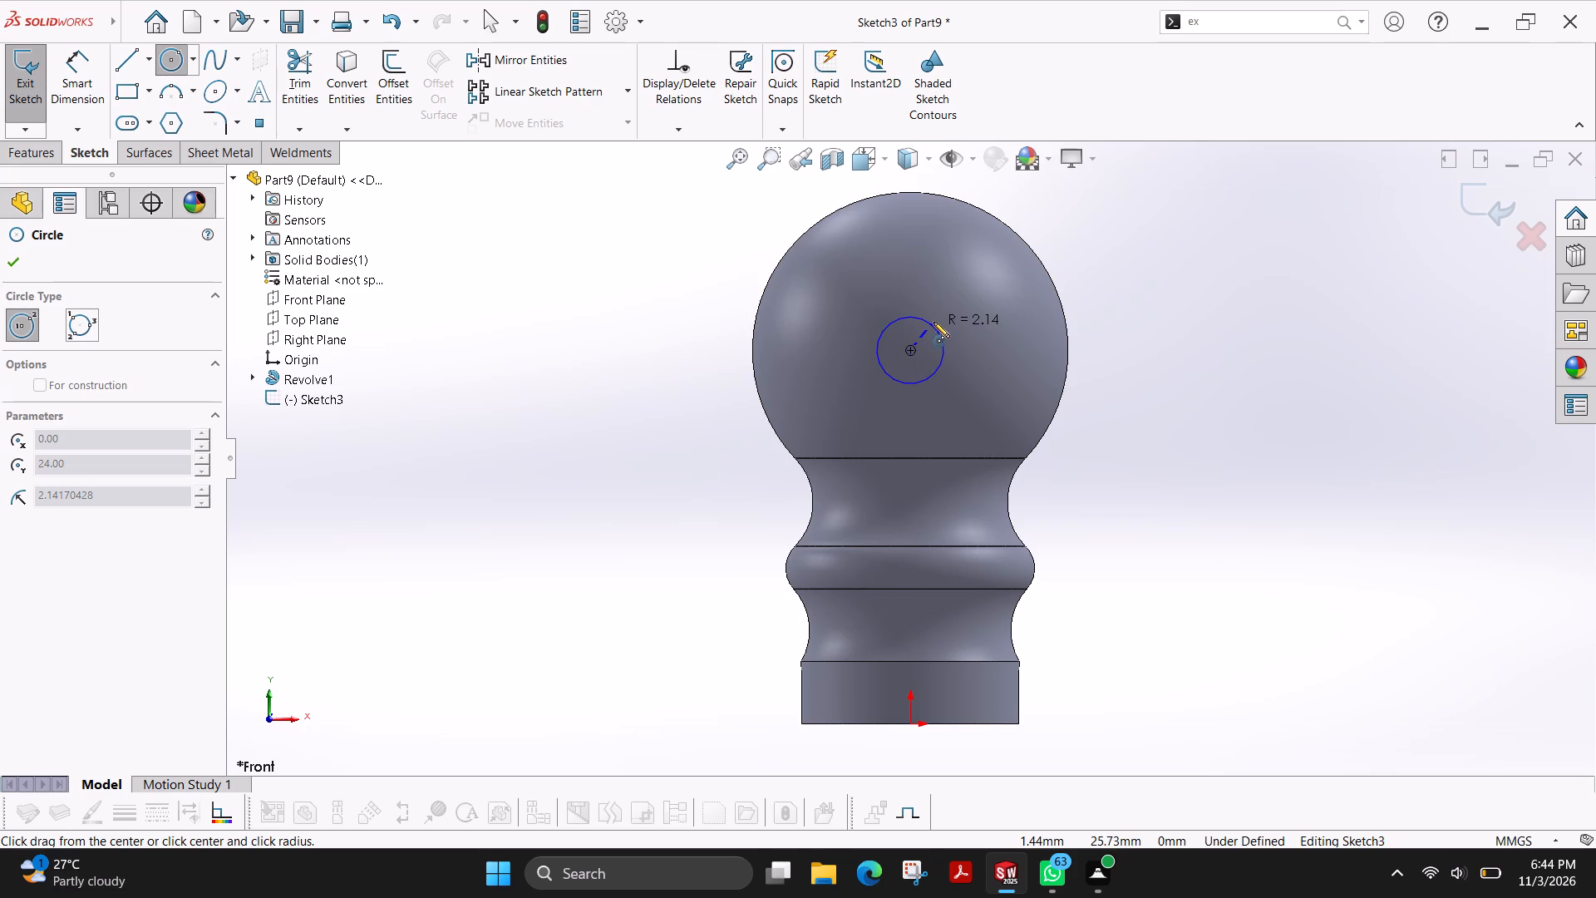
click(934, 319)
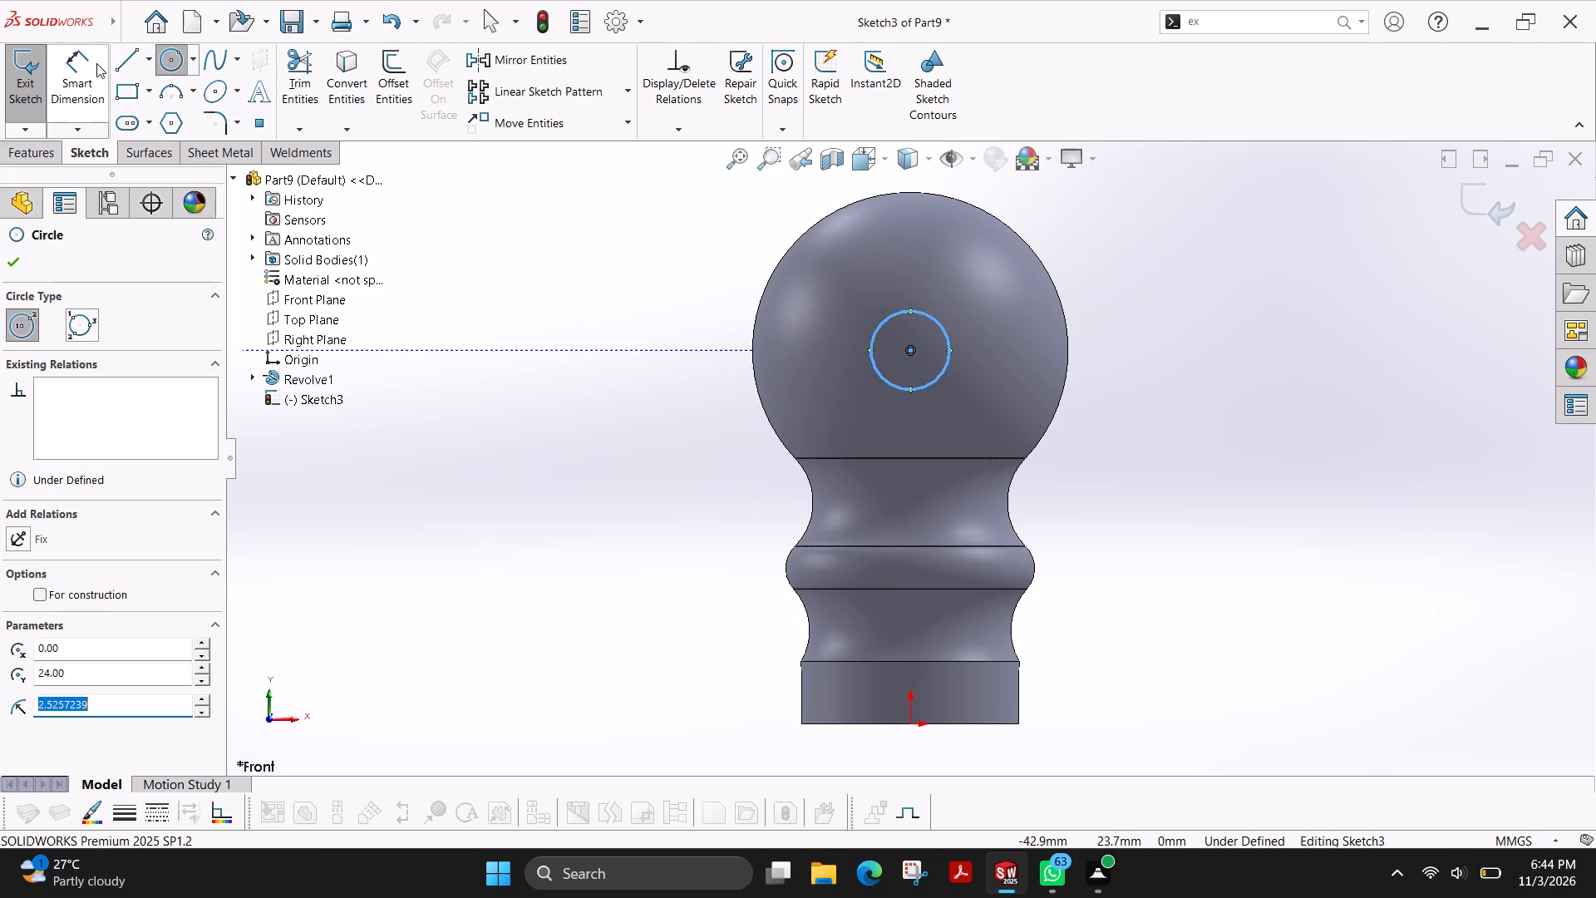
Dimension the circle on the Front Plane with a diameter of 8 mm.
click(90, 81)
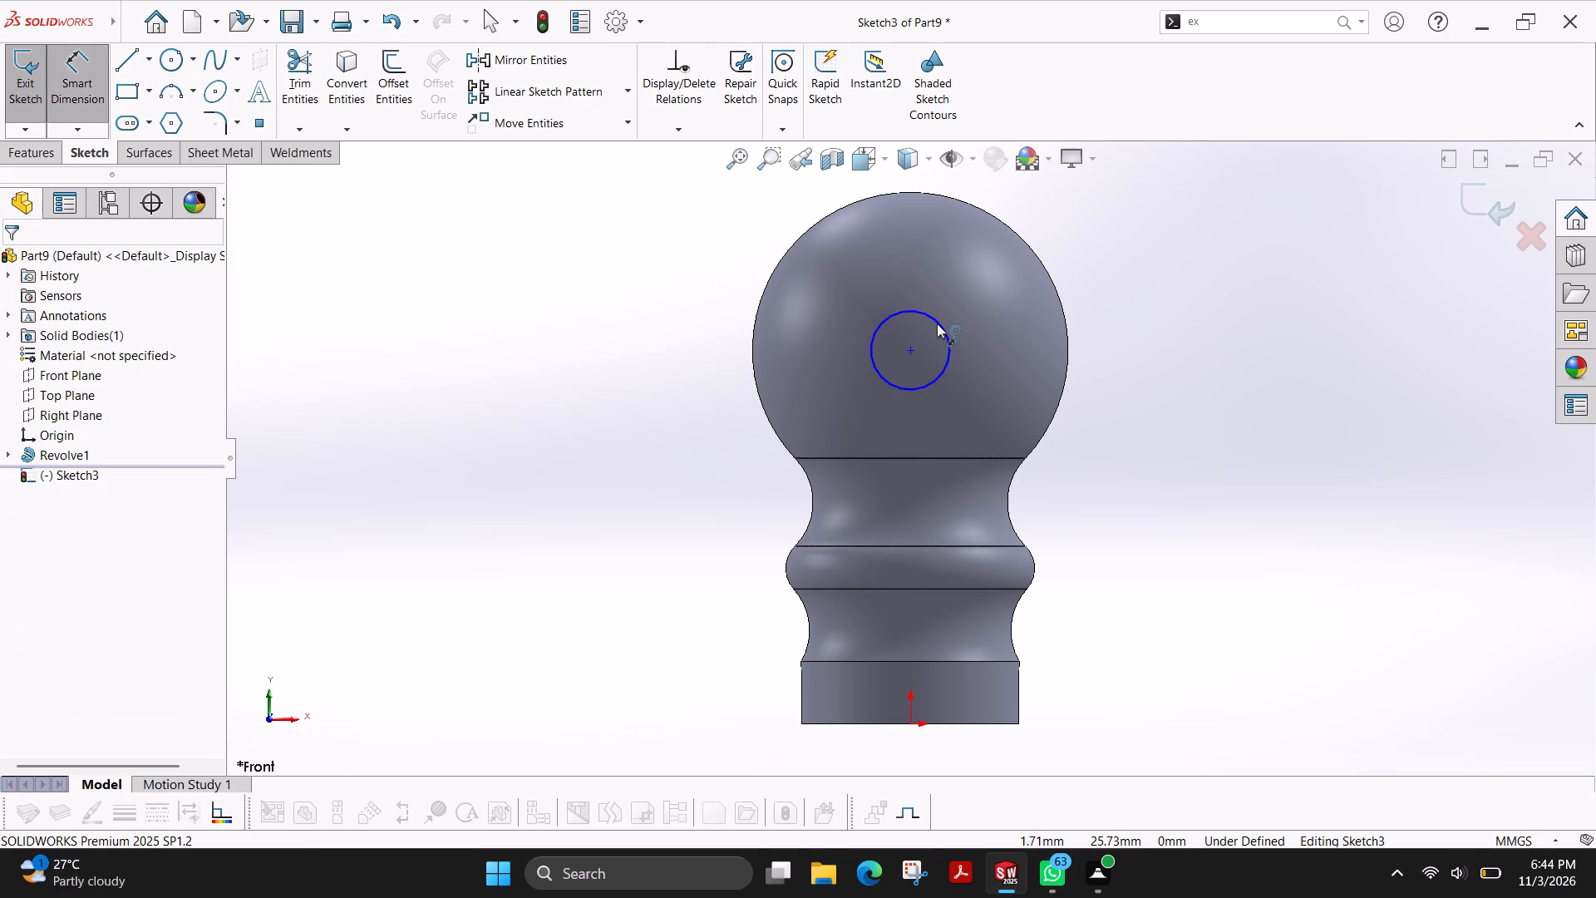
click(937, 323)
click(1130, 235)
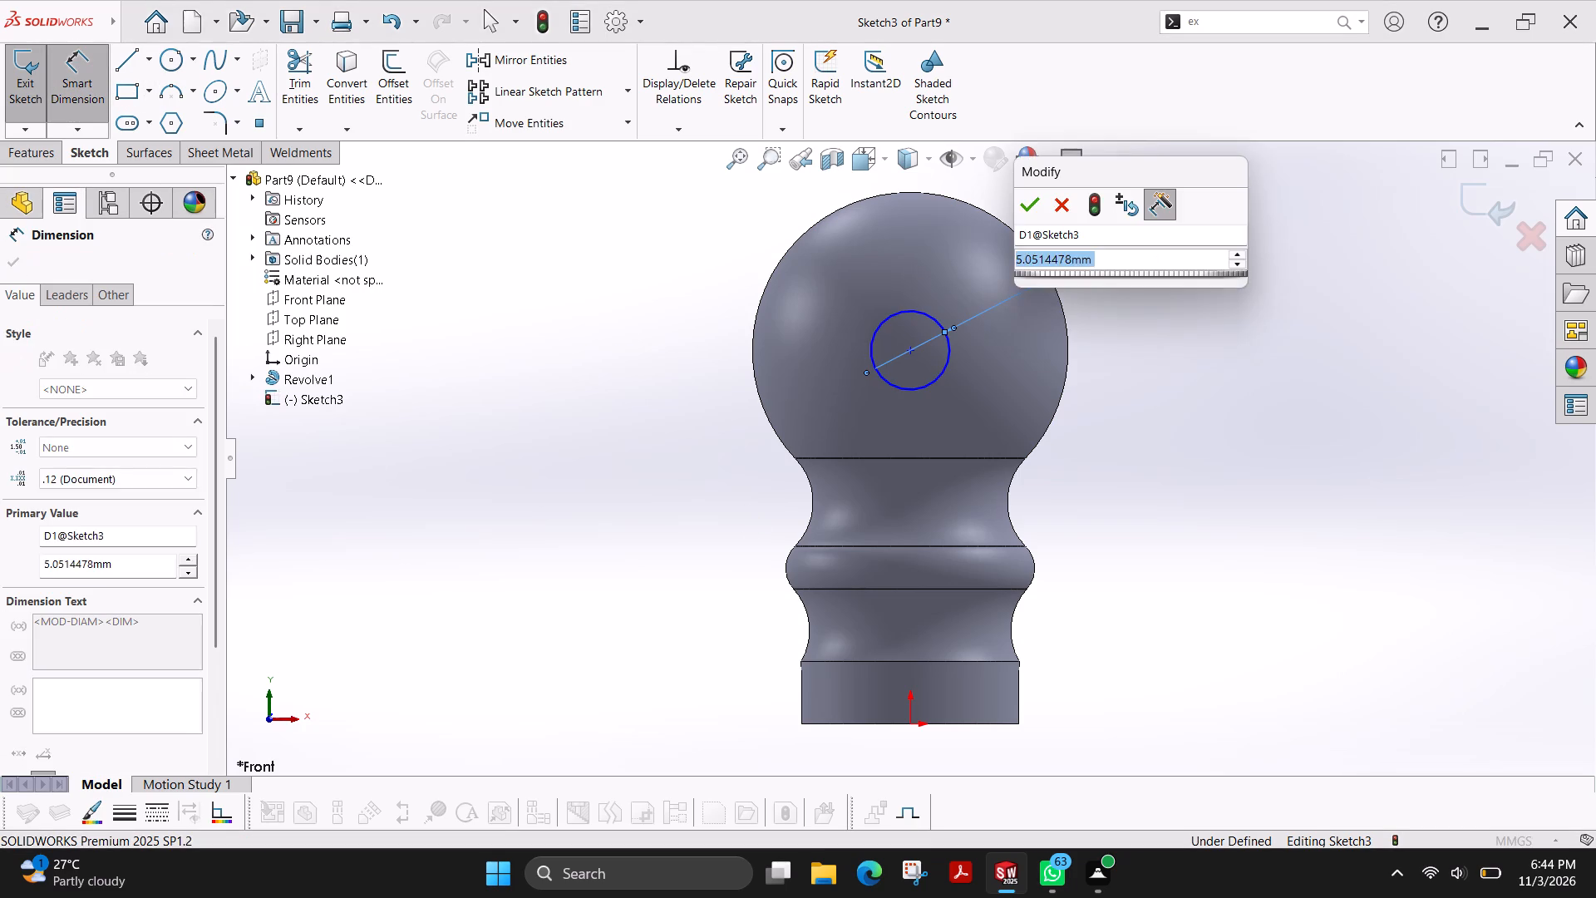
key(8)
key(Return)
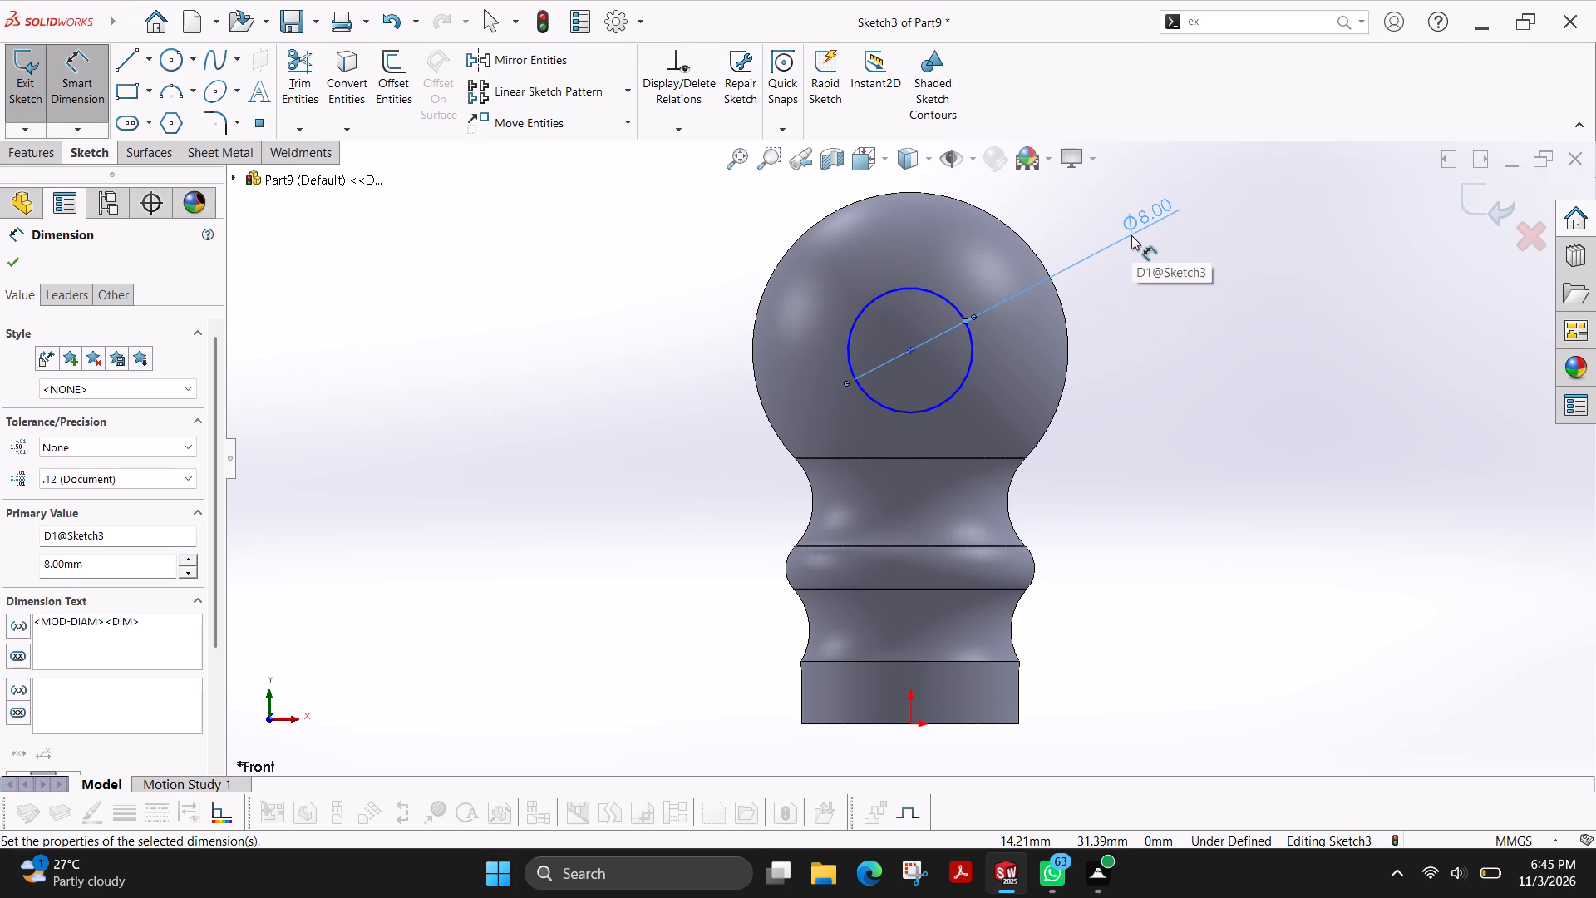
Cut-extrude the 8 mm circle from the Front Plane through one side of the ball, Blind with a depth of 30 mm.
click(8, 162)
click(294, 71)
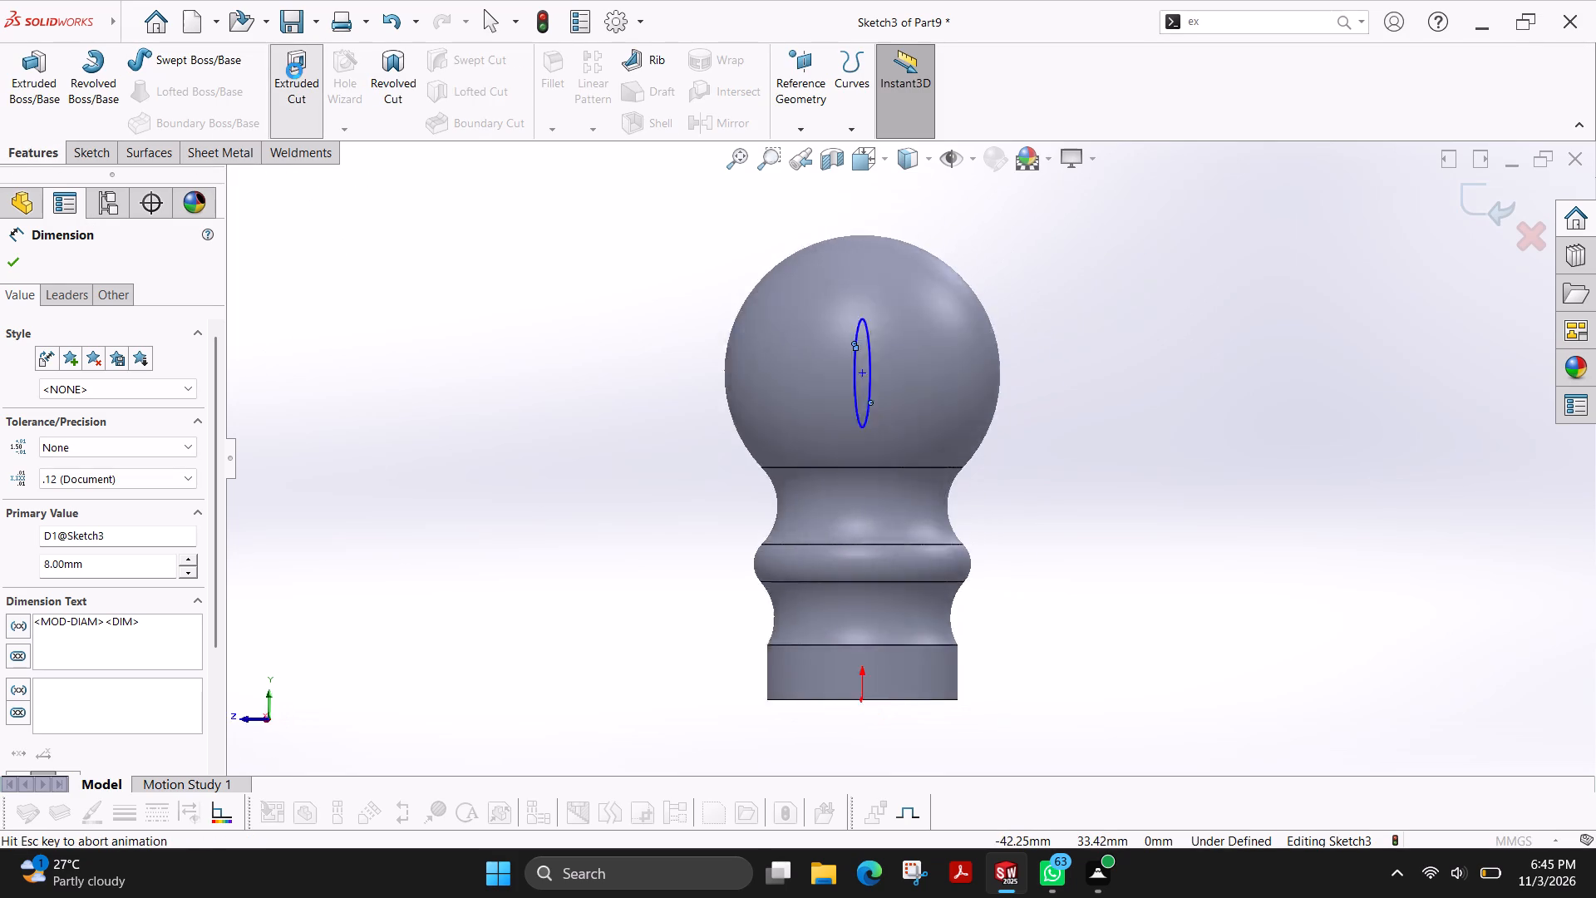
middle_drag(532, 350, 617, 446)
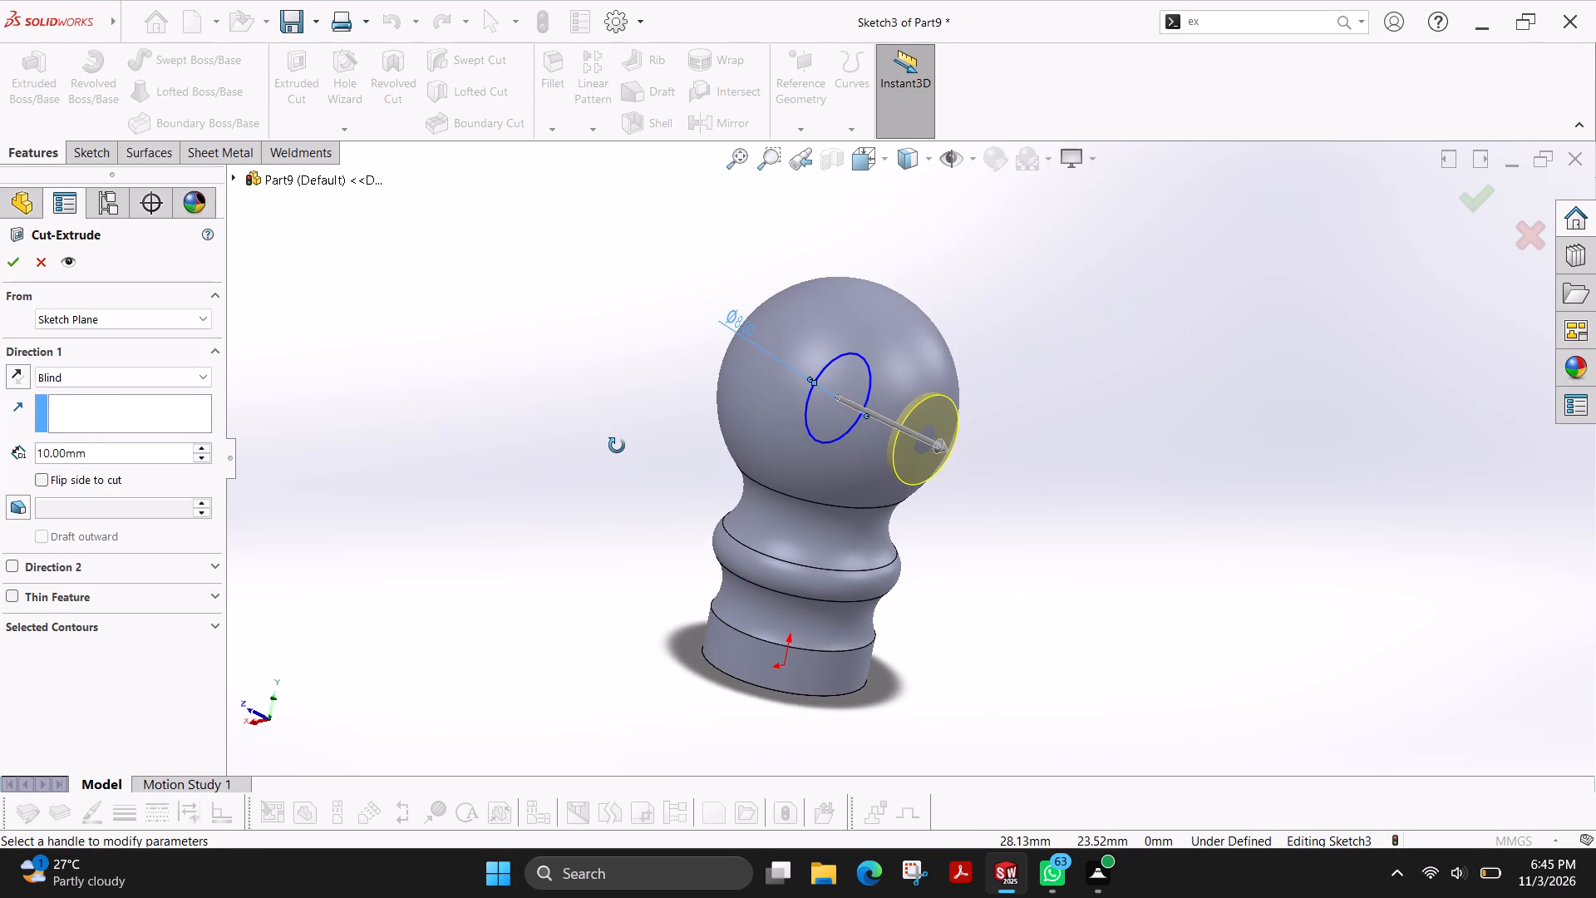
middle_drag(617, 446, 622, 447)
double_click(199, 445)
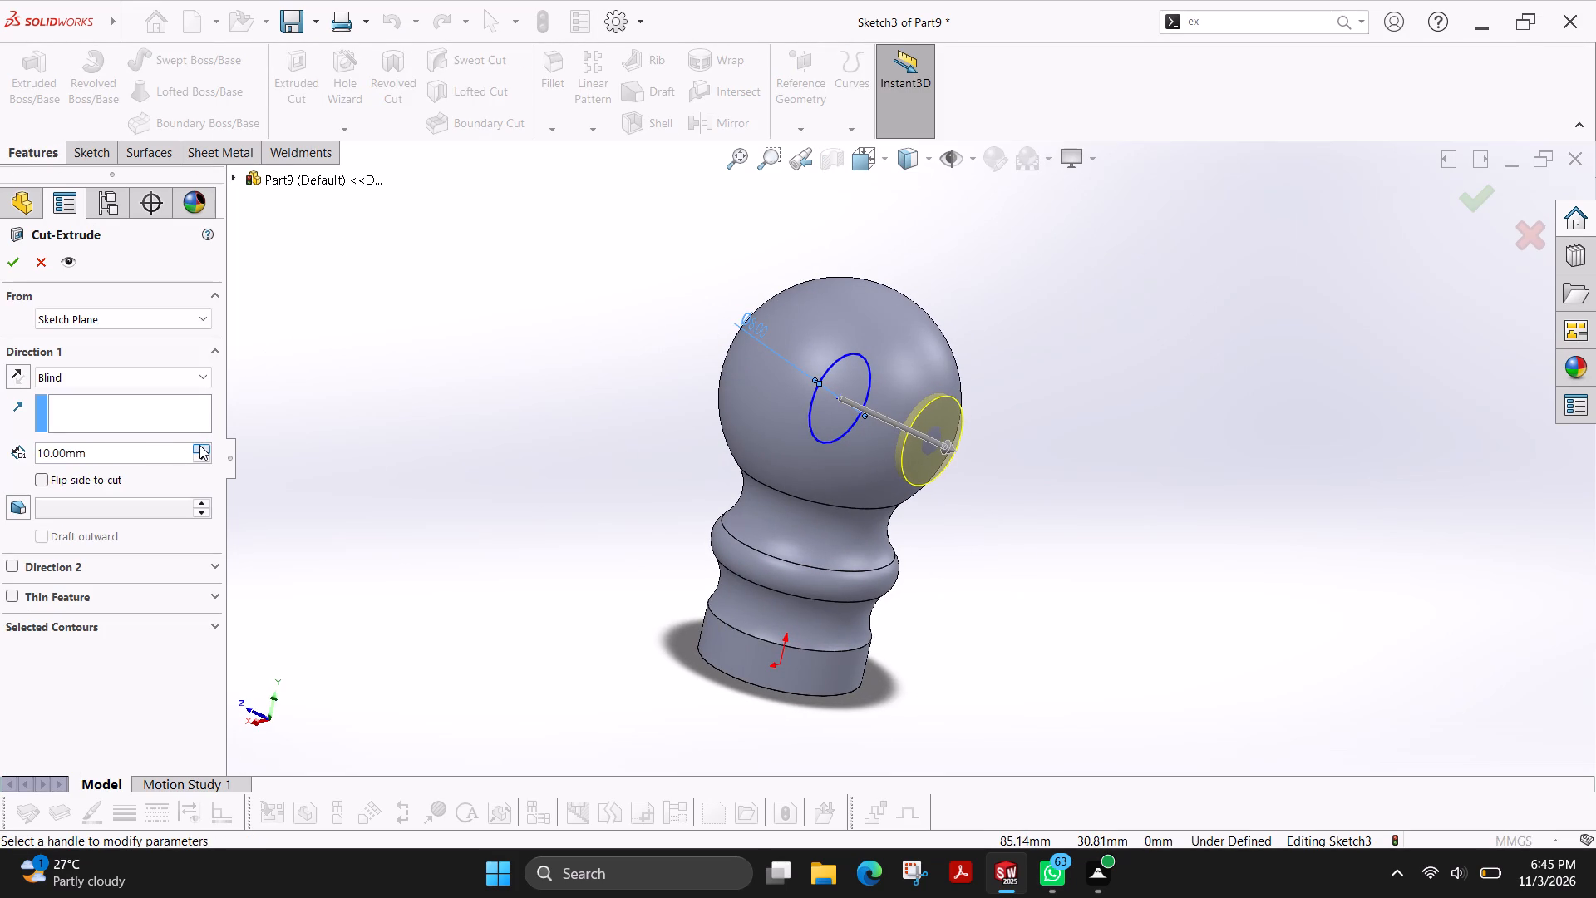
click(9, 261)
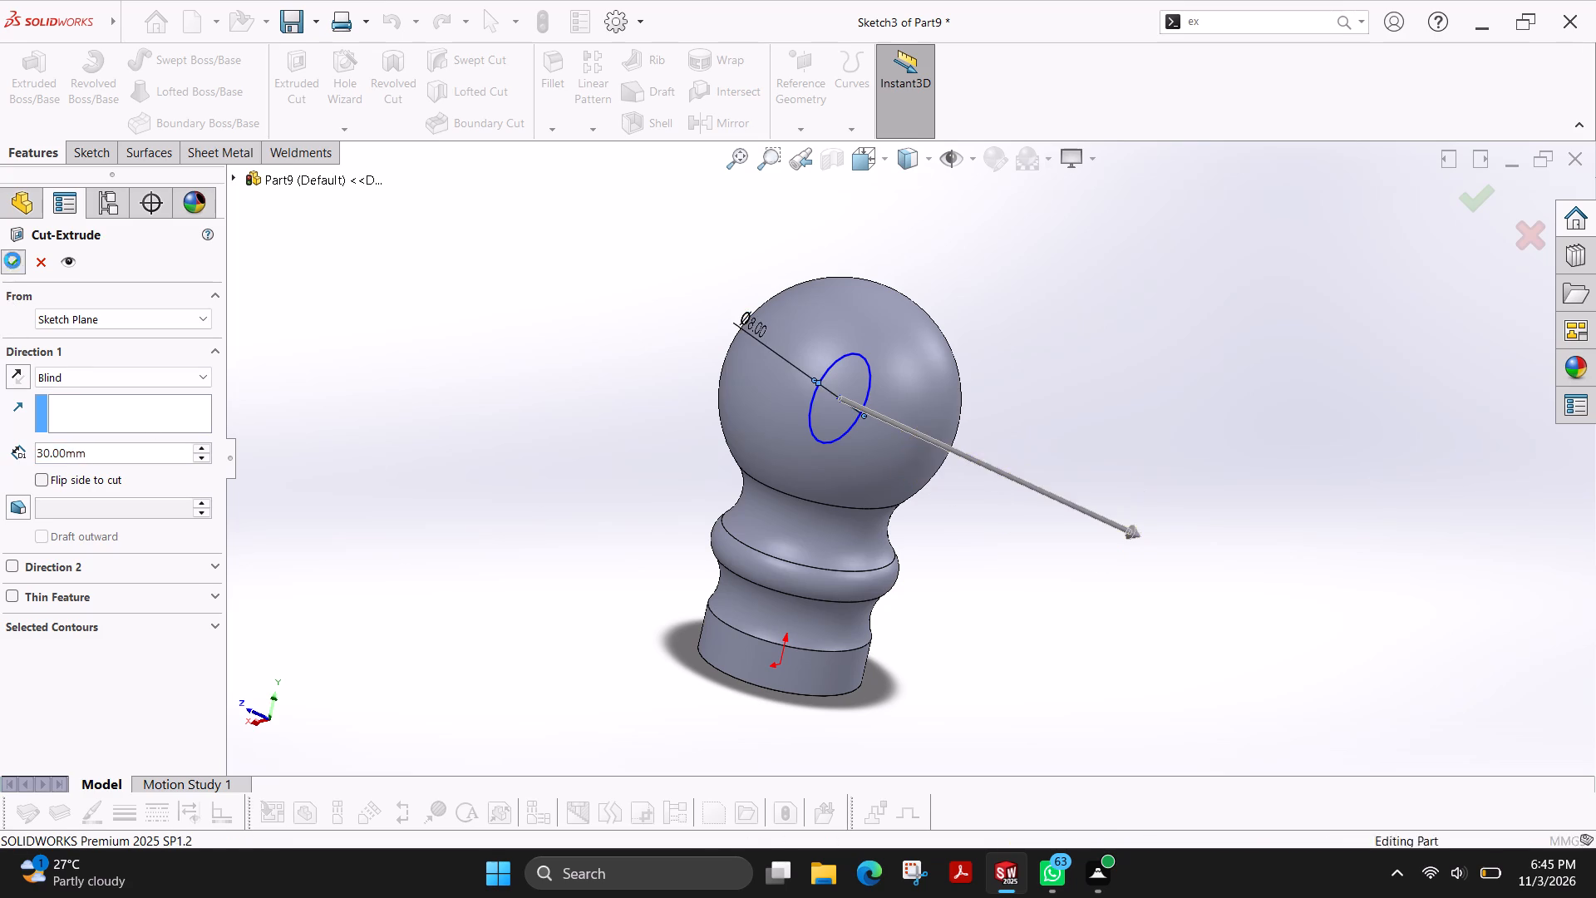
Start a sketch on the Right Plane and draw a circle of about 3.33 mm radius centred on the ball's centre.
middle_drag(1042, 487, 890, 501)
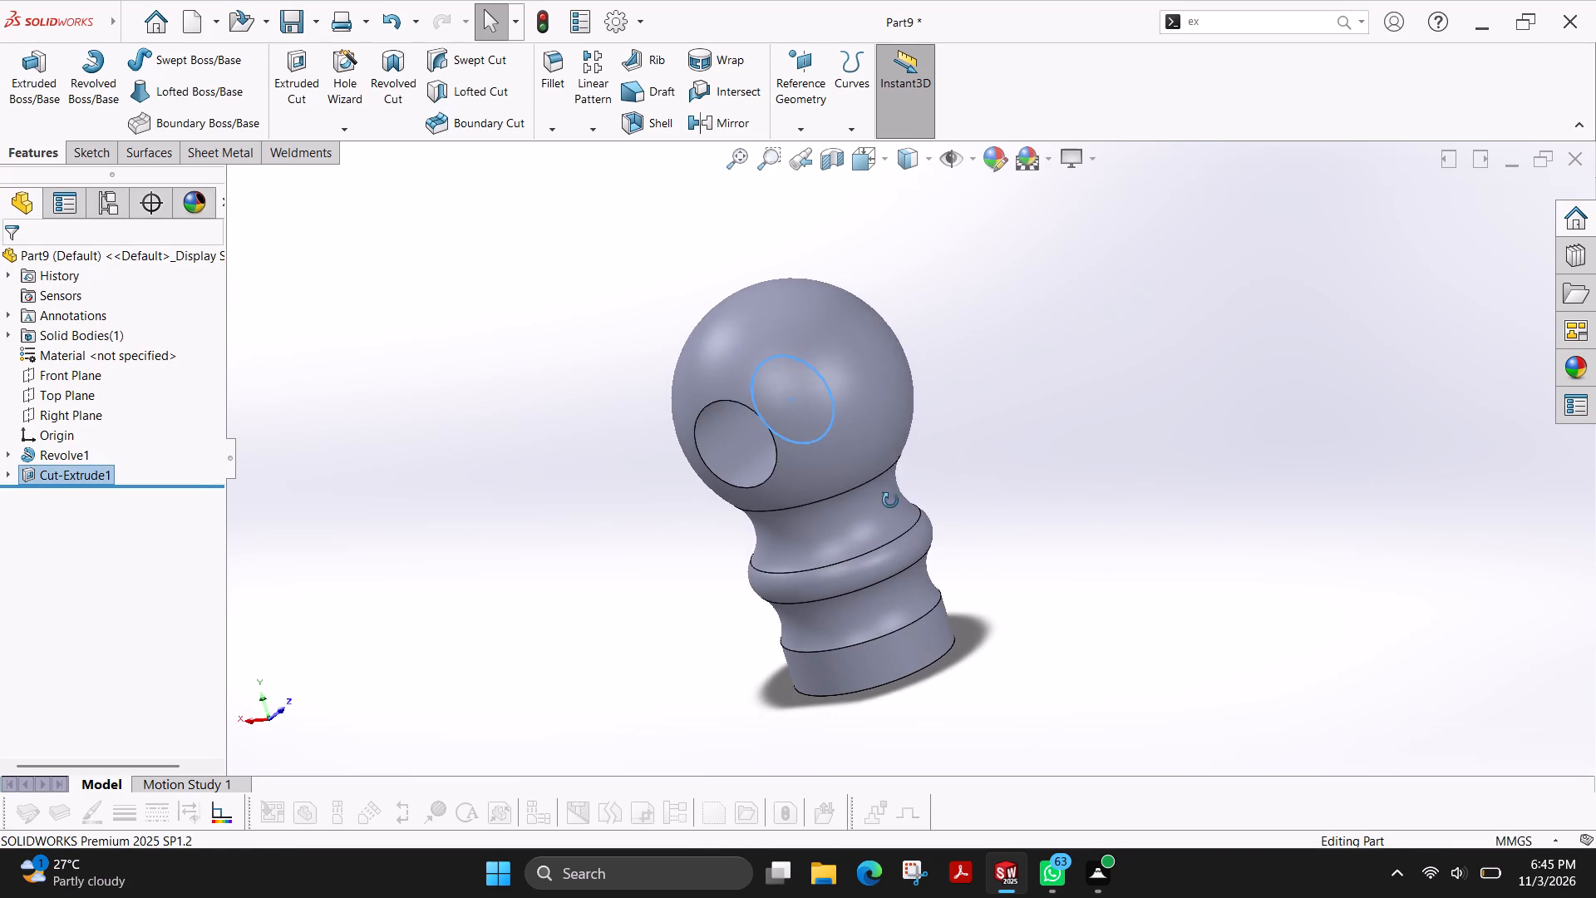
middle_drag(890, 501, 891, 500)
click(83, 150)
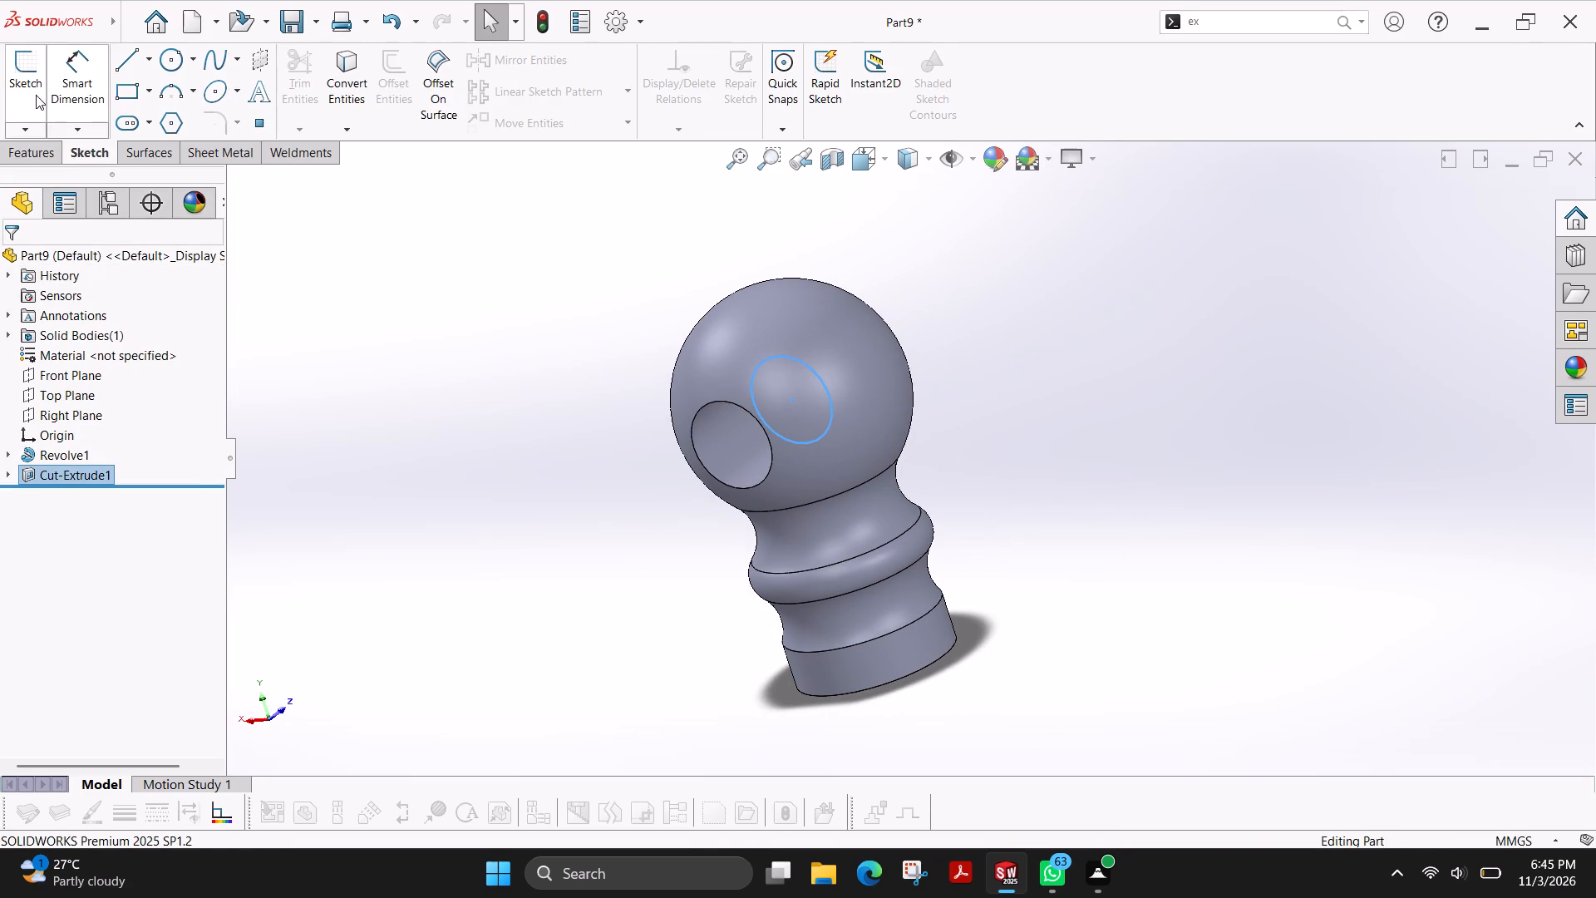
click(28, 84)
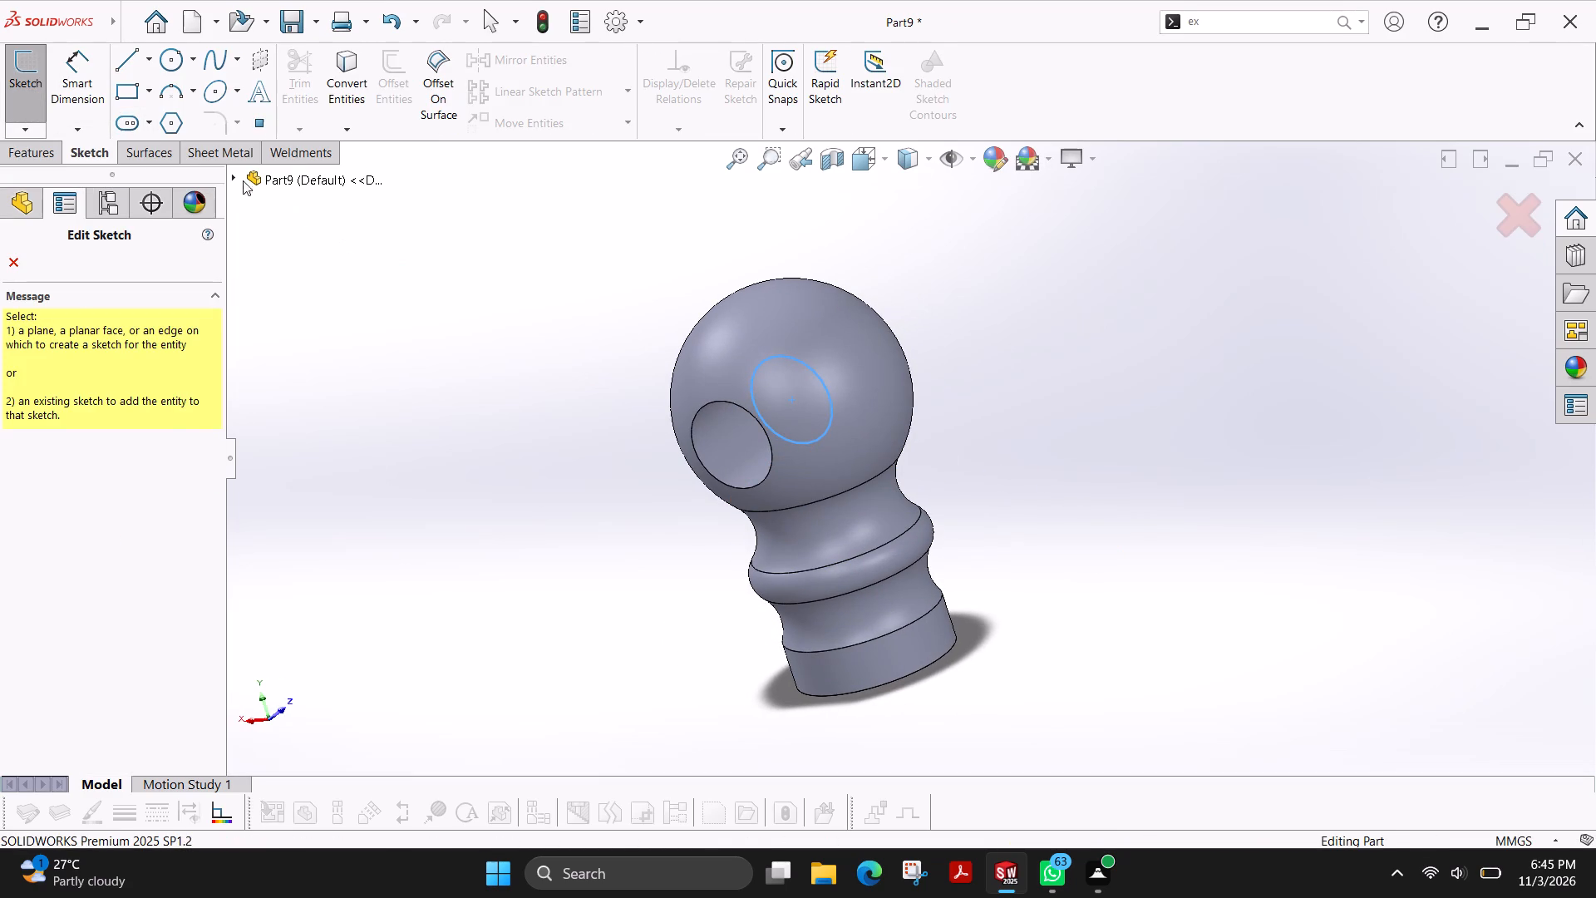
click(229, 175)
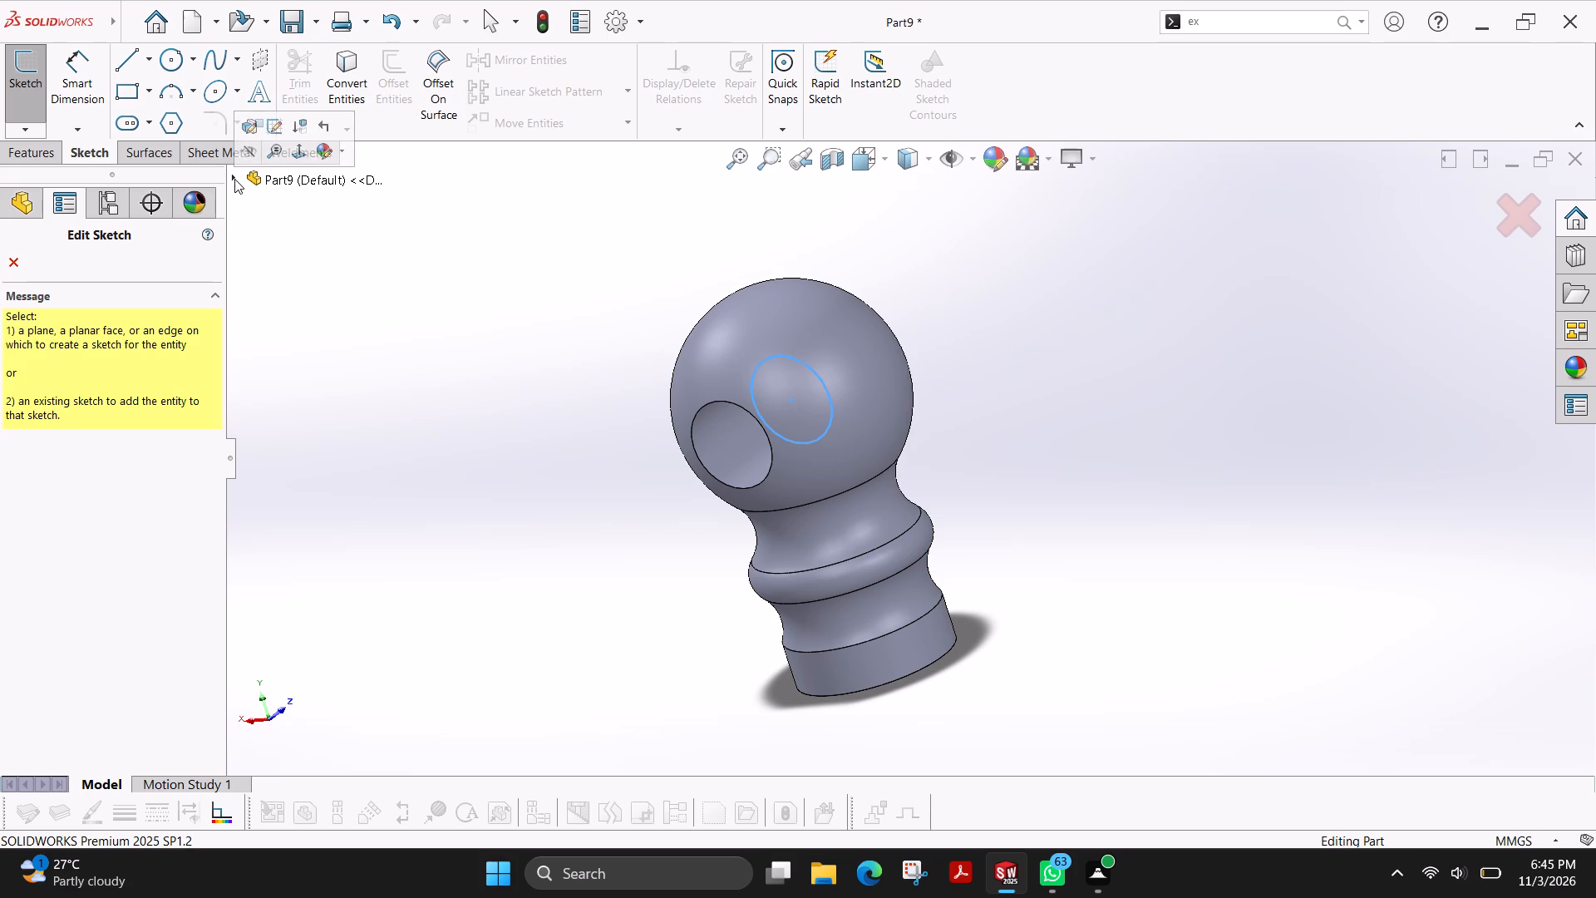
click(234, 179)
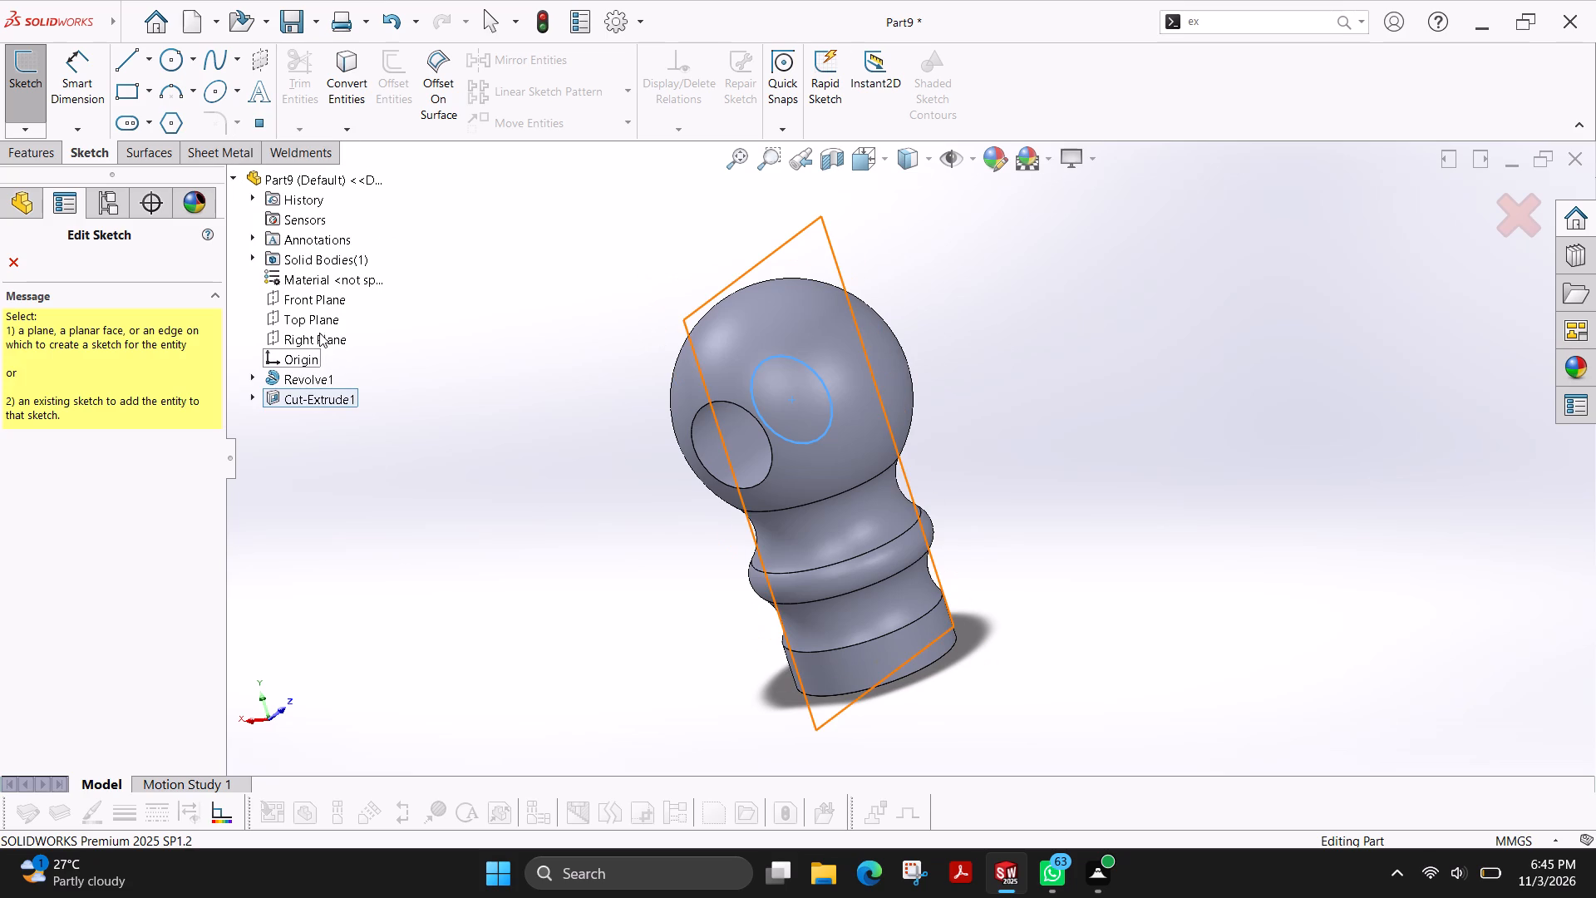
click(324, 335)
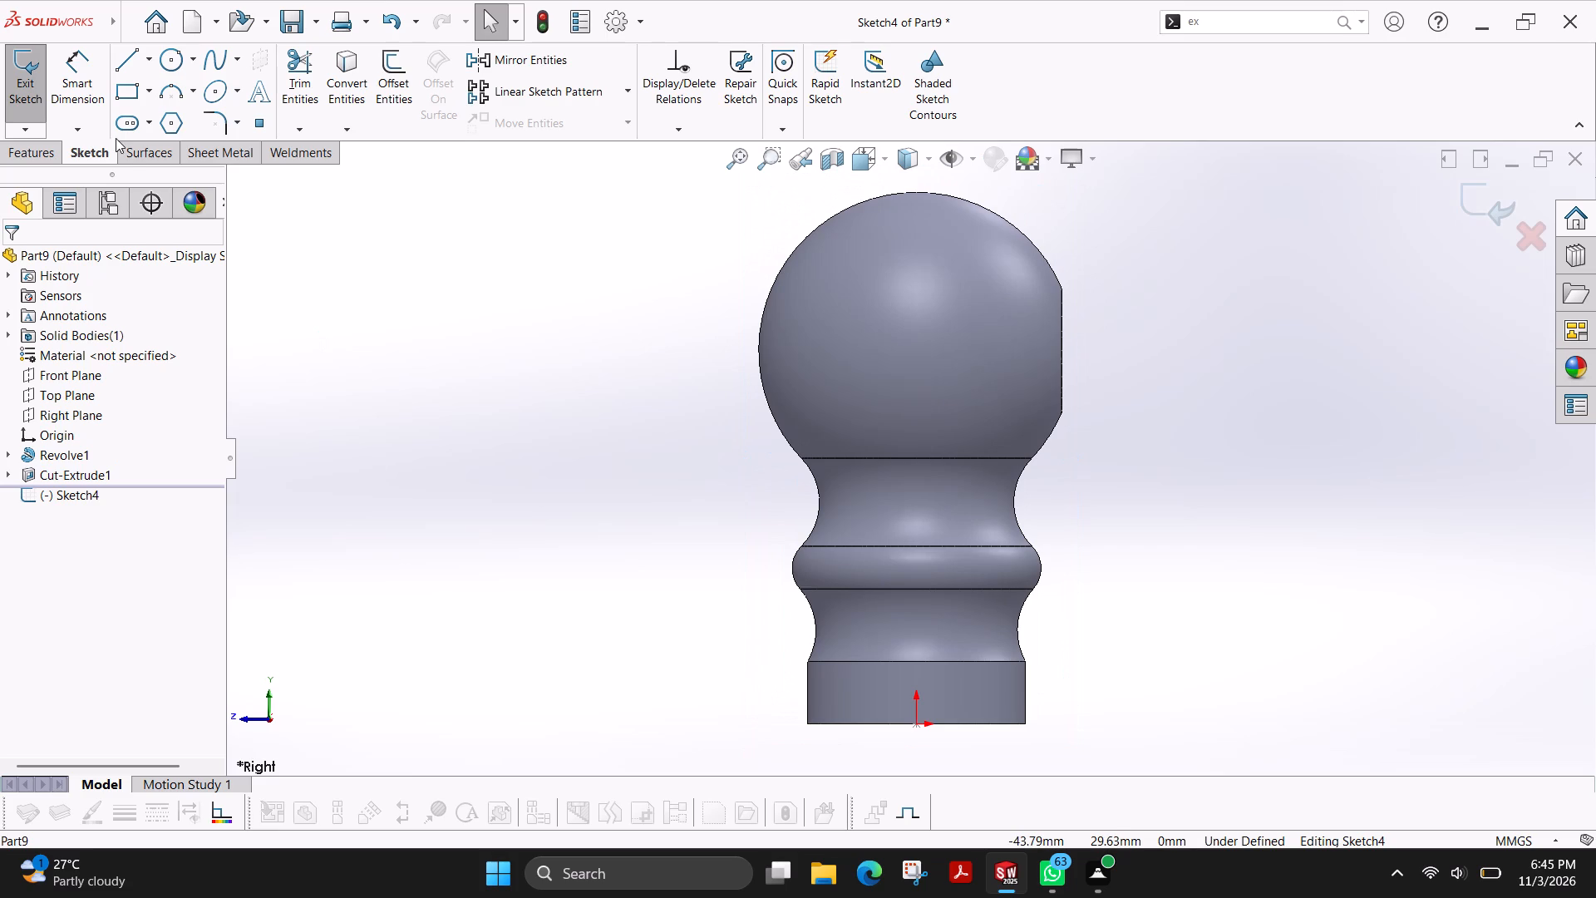
click(162, 62)
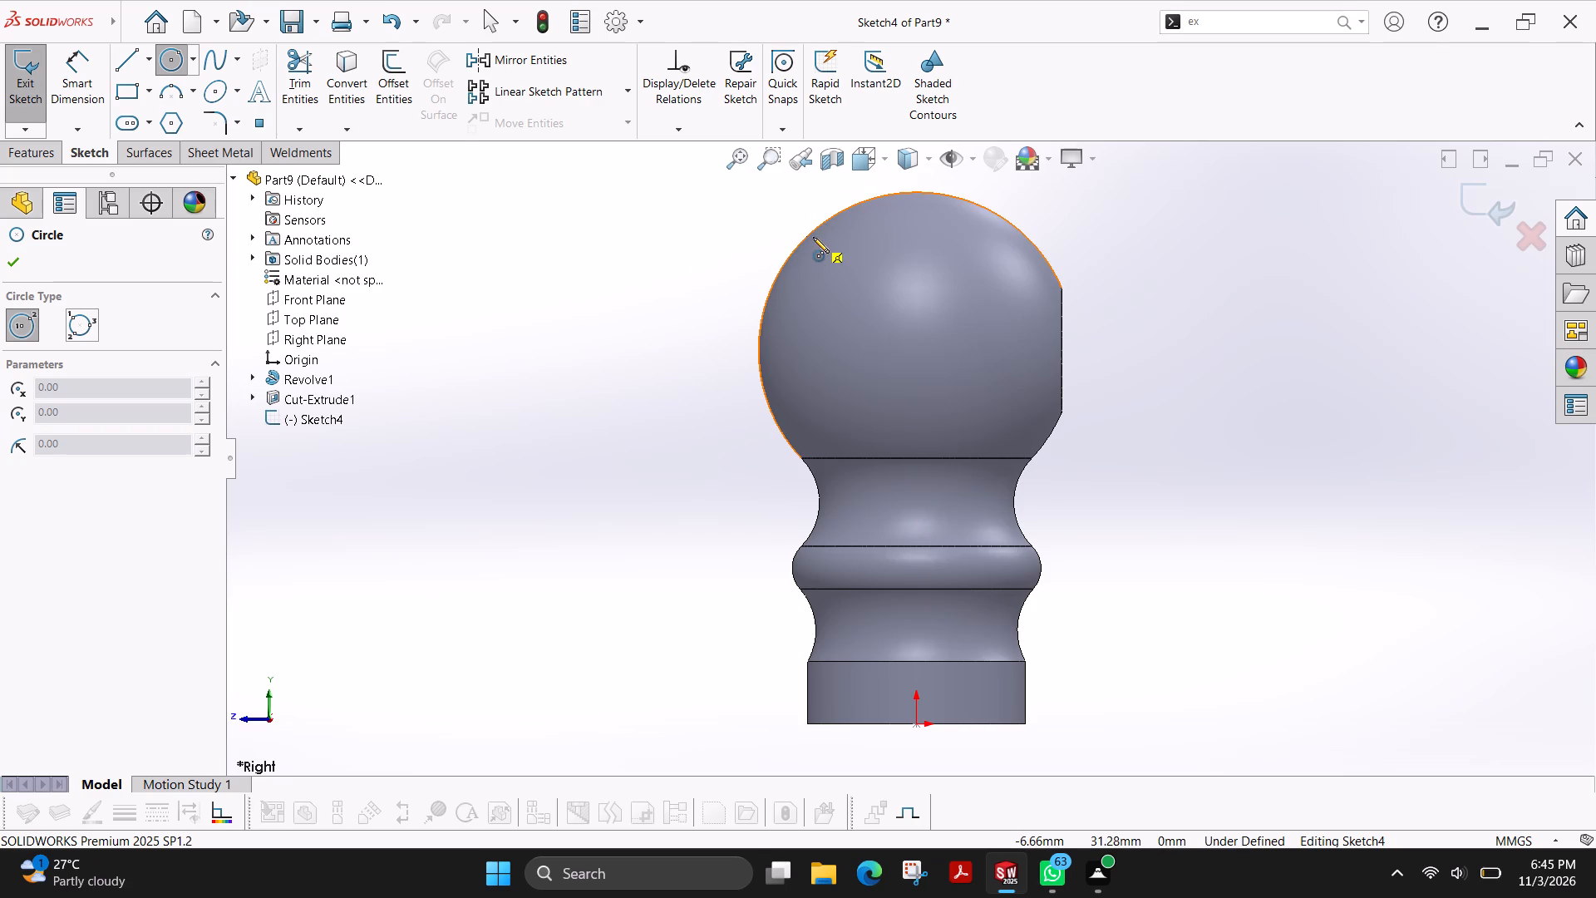
click(915, 350)
click(946, 308)
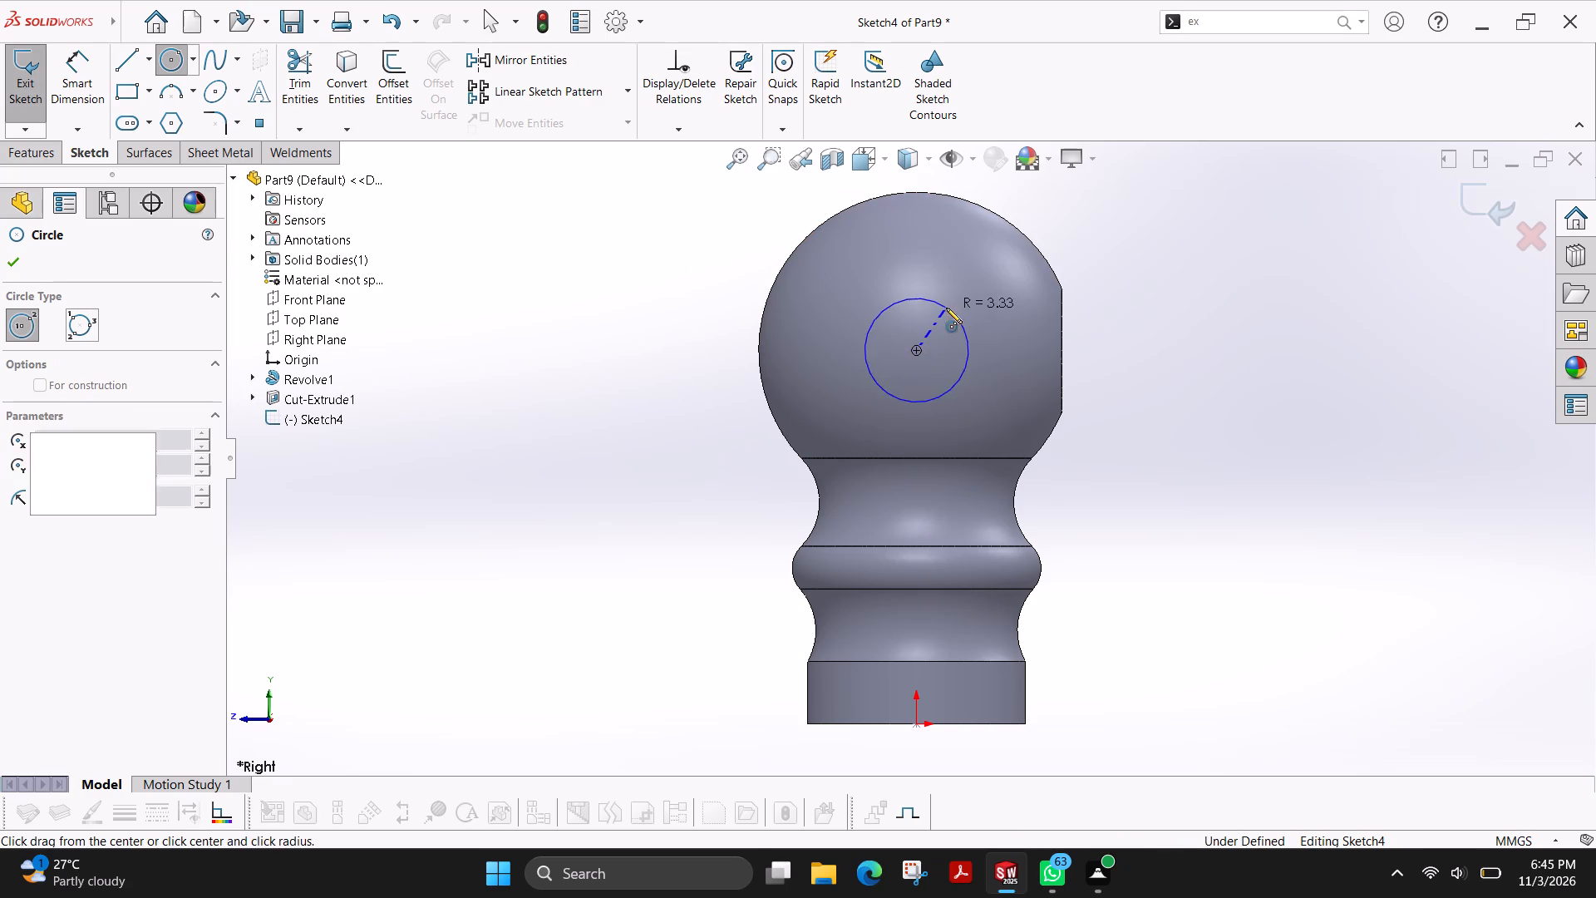
Dimension the circle on the Right Plane with a diameter of 8 mm.
click(66, 98)
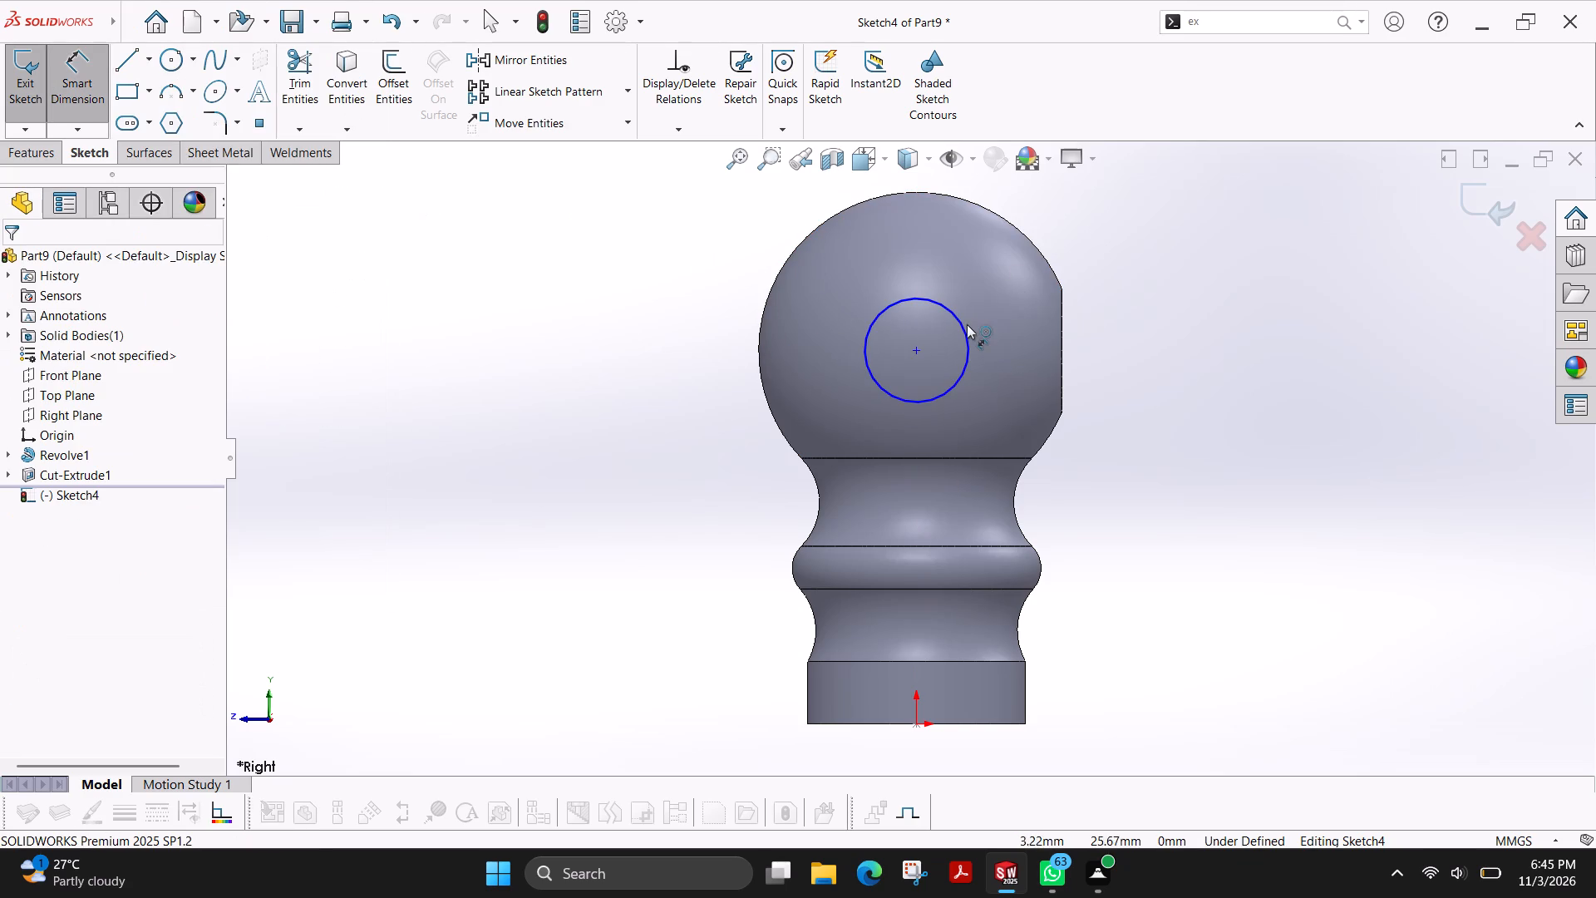
click(963, 324)
click(678, 461)
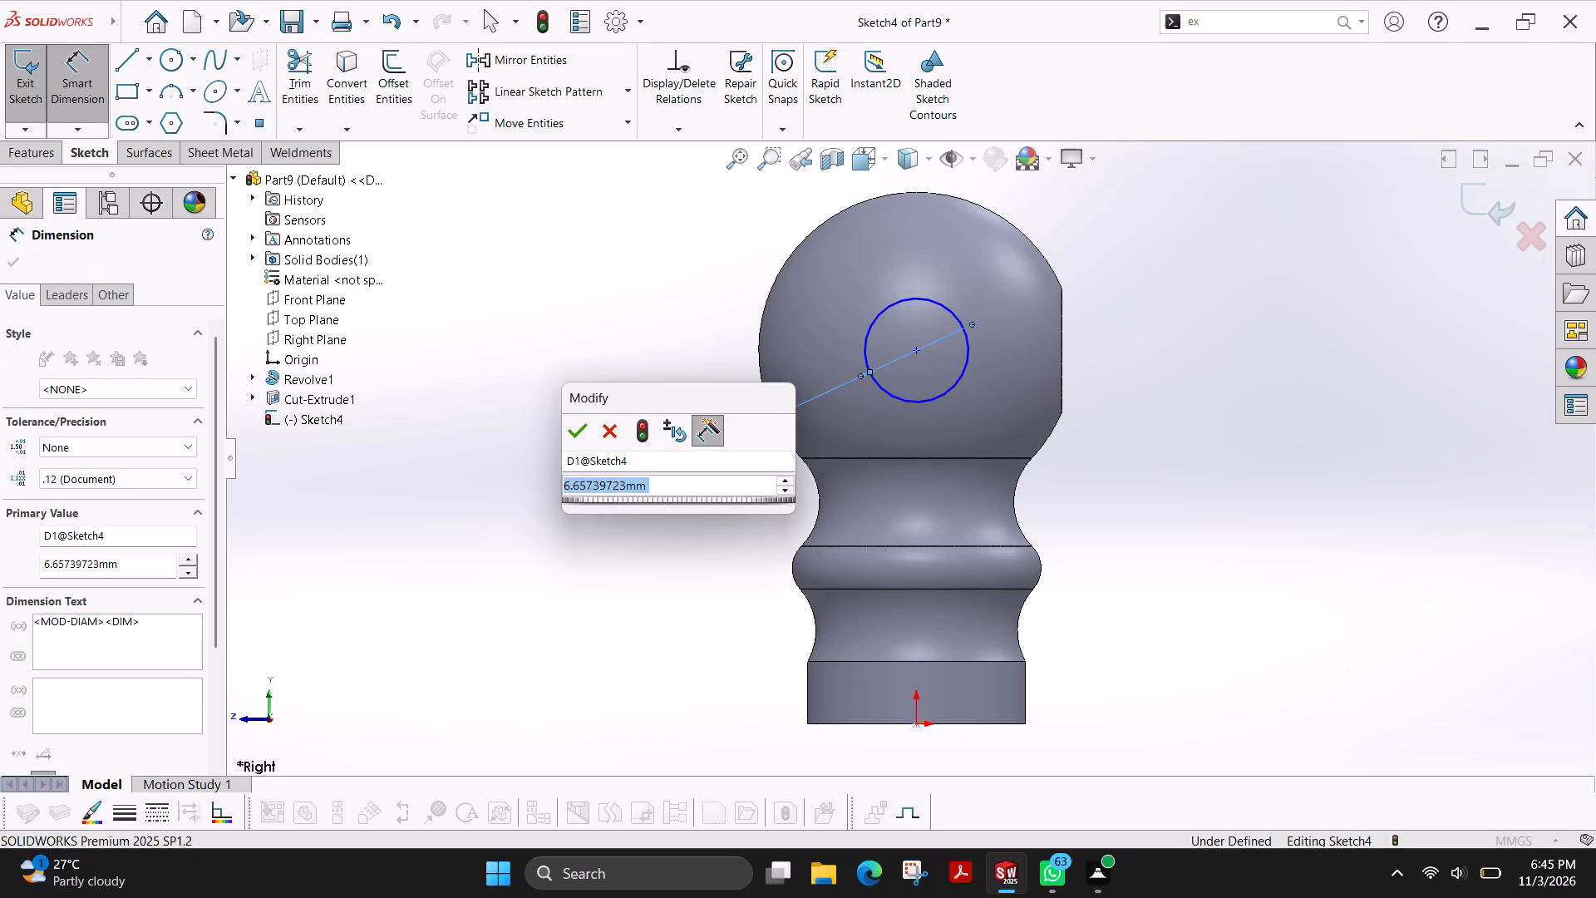
key(8)
key(Return)
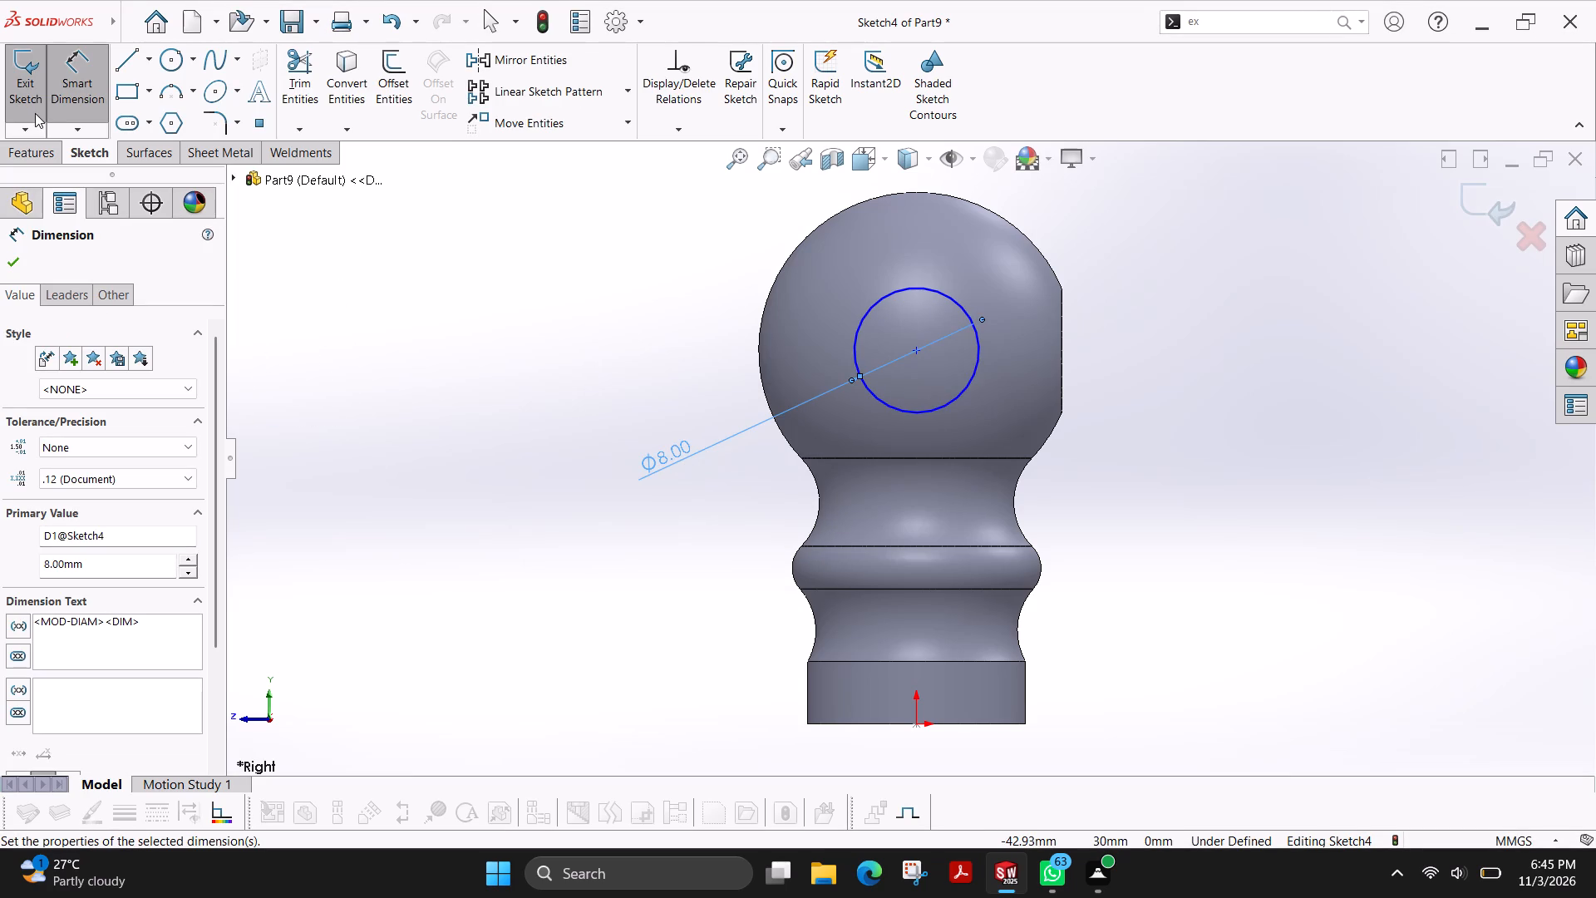
Cut-extrude the 8 mm circle from the Right Plane through one side of the ball, Blind with a depth of 30 mm.
click(28, 157)
click(293, 68)
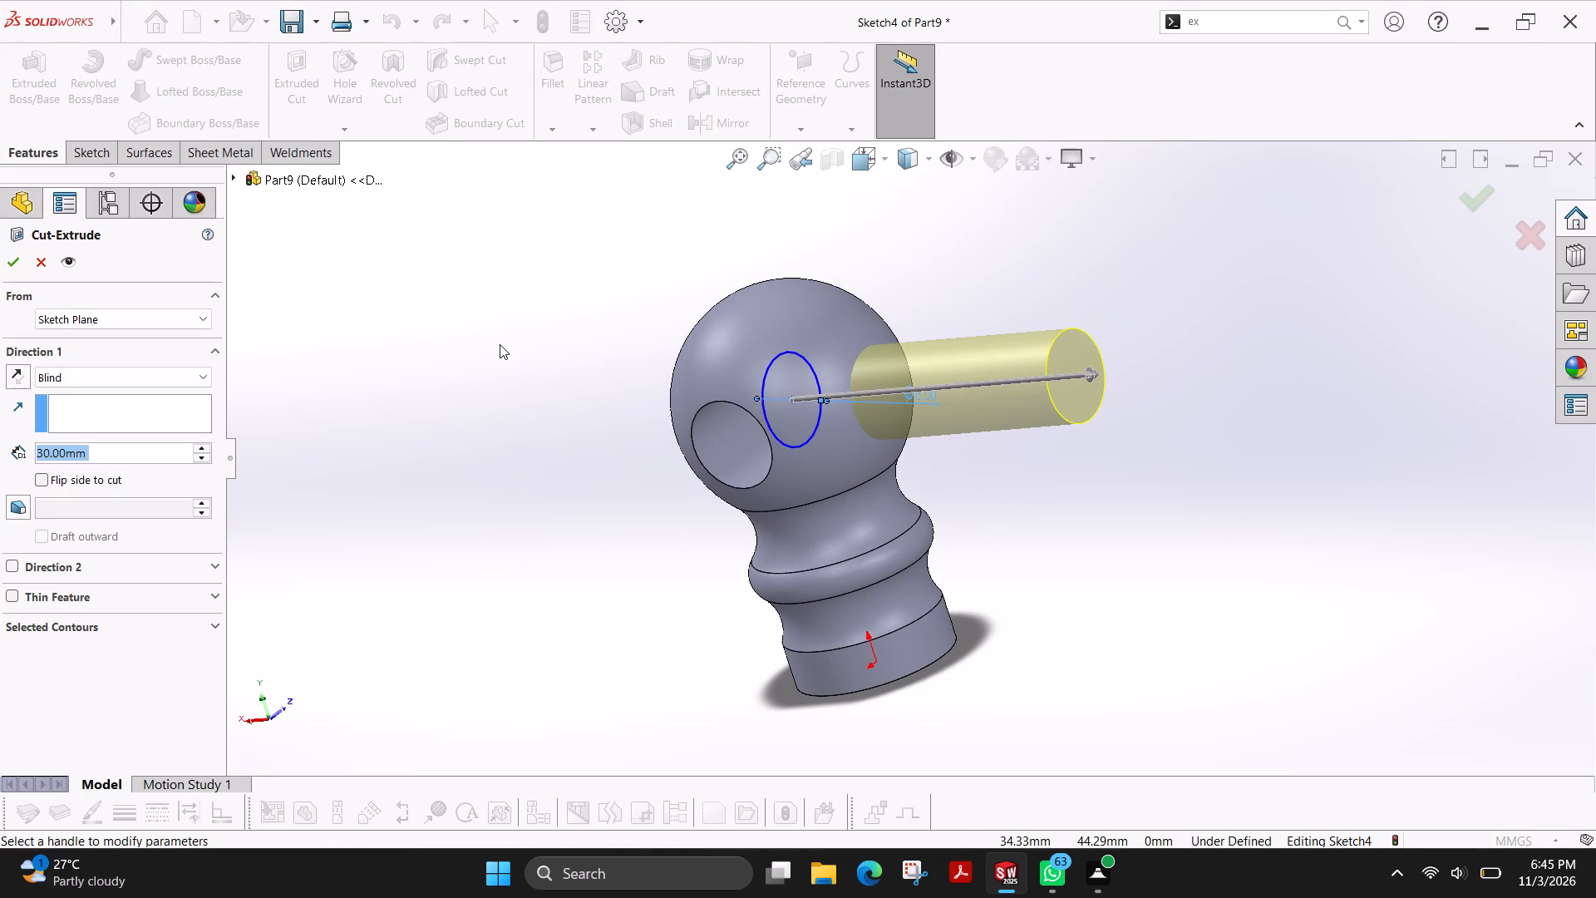
click(9, 262)
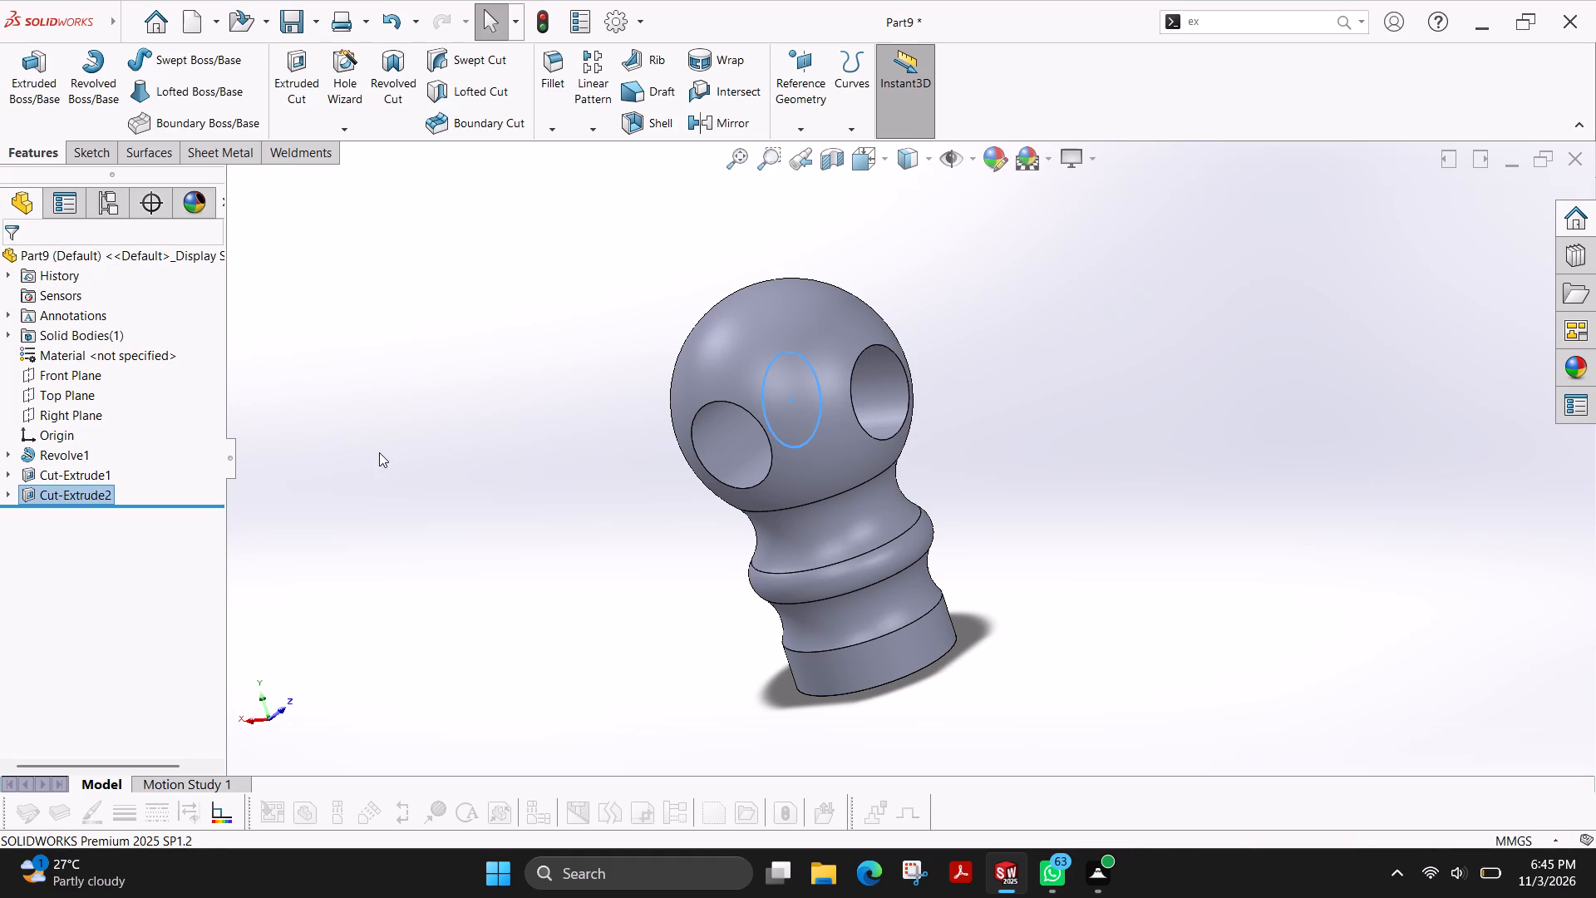
key(Escape)
middle_drag(469, 468, 525, 427)
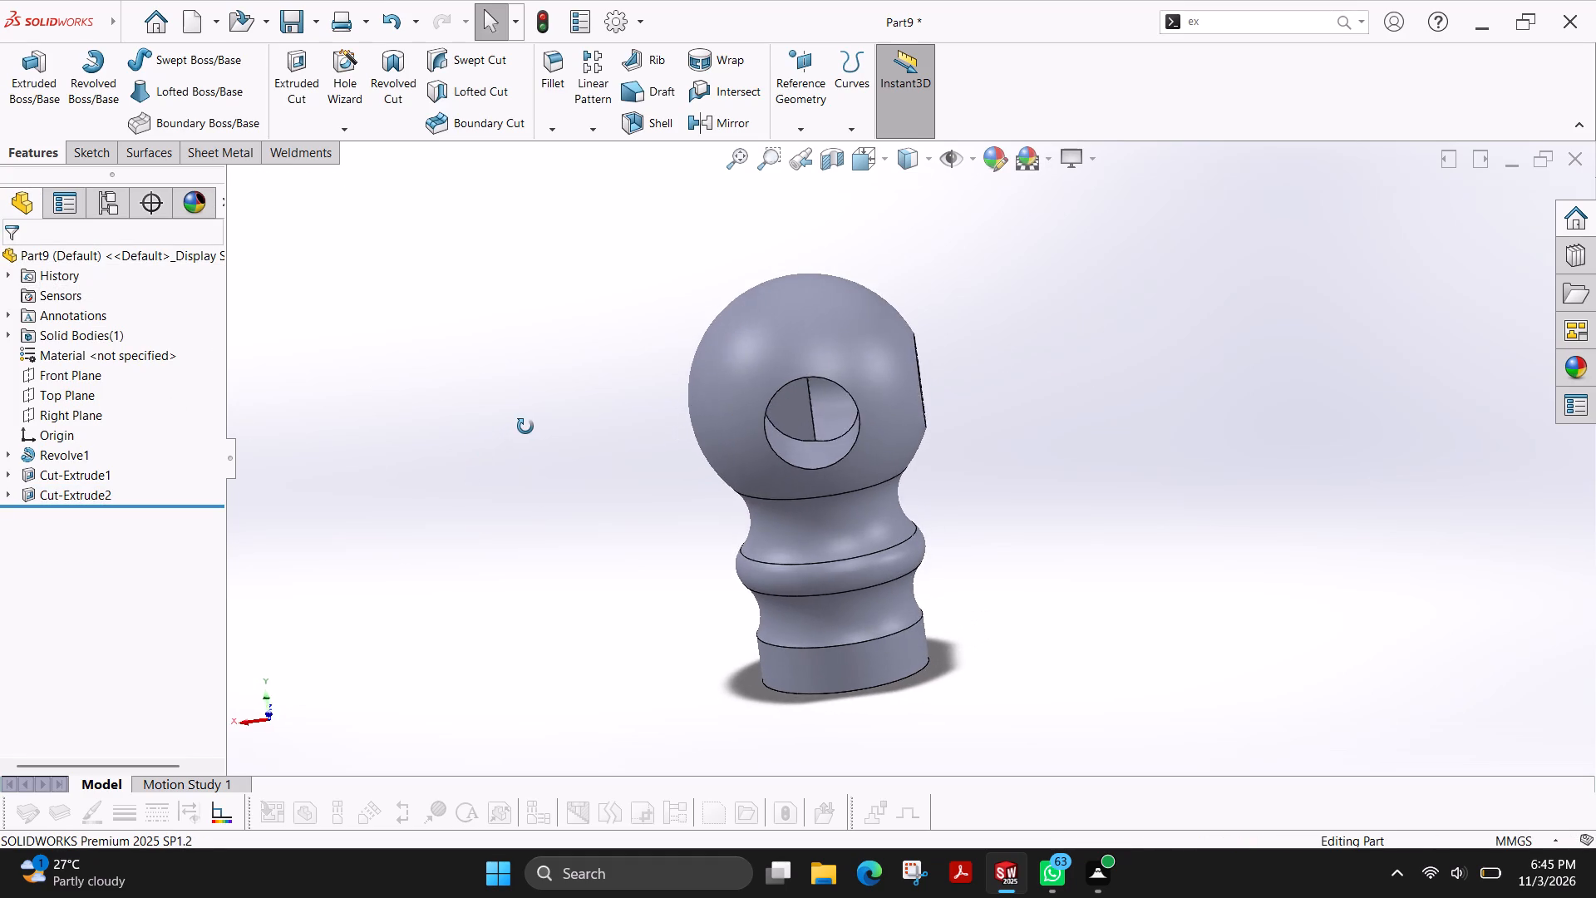
Examine the two 8 mm holes in the ball from several angles.
middle_drag(525, 427, 492, 338)
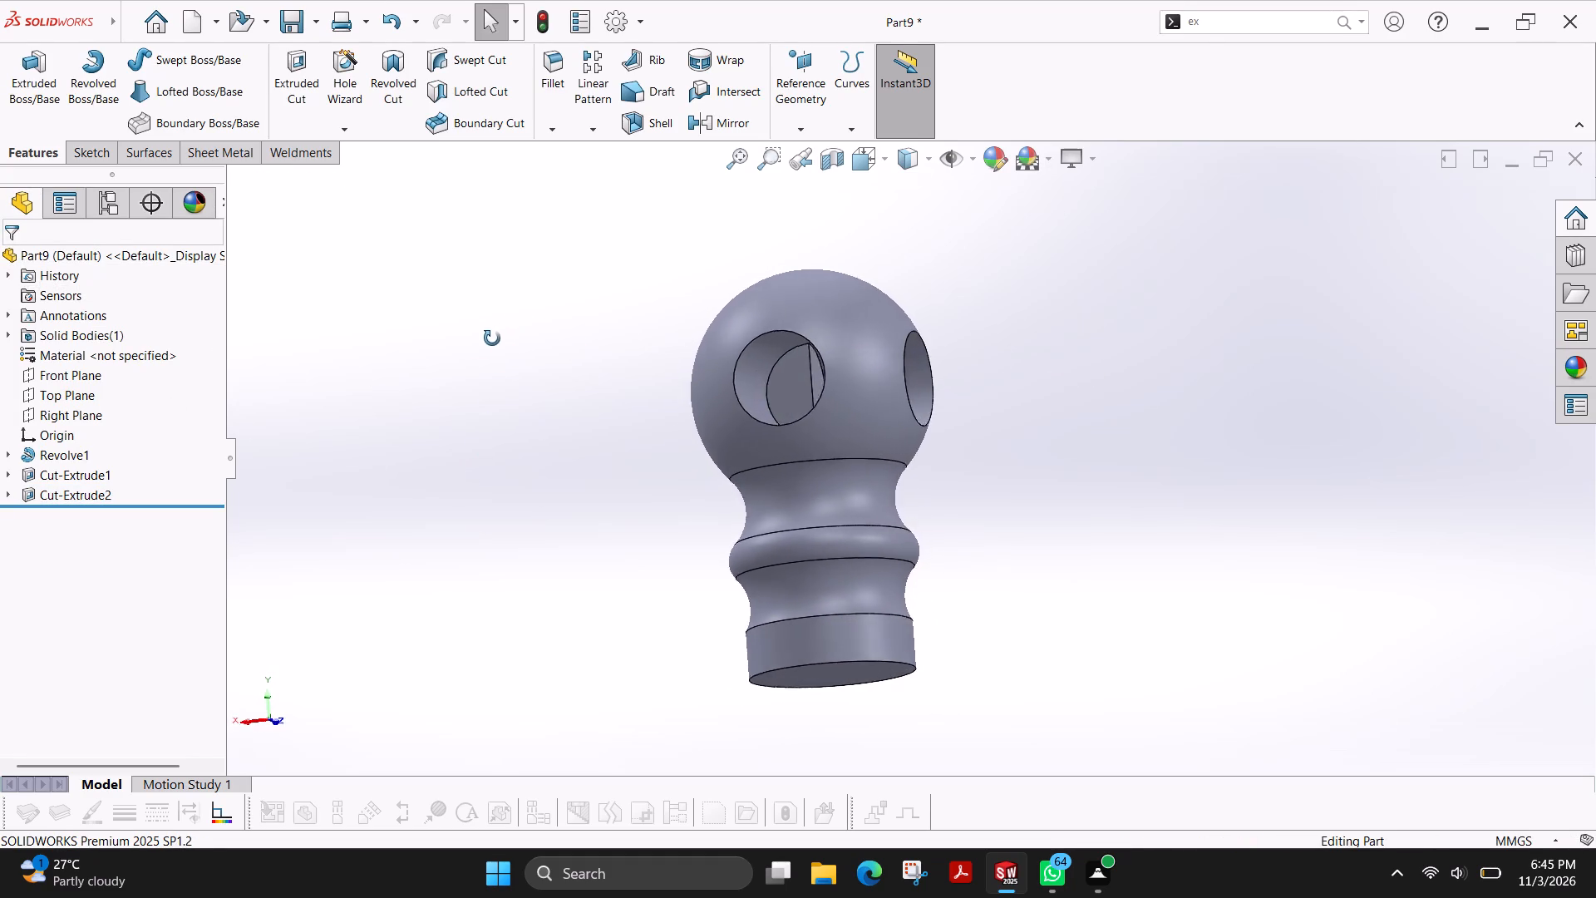
middle_drag(492, 338, 526, 458)
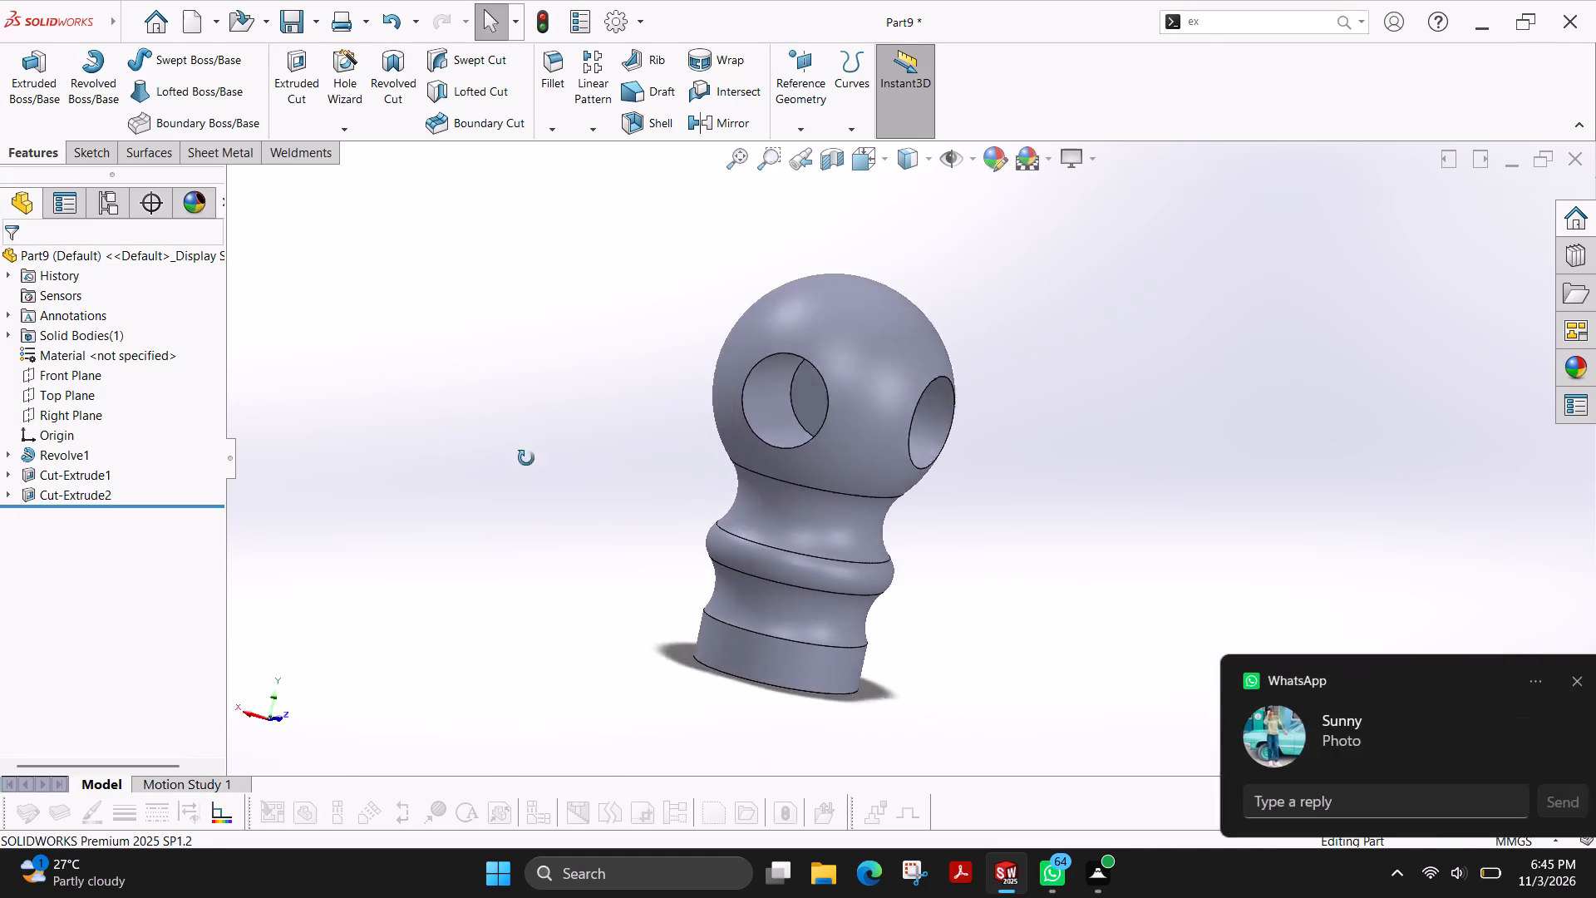
middle_drag(526, 458, 513, 481)
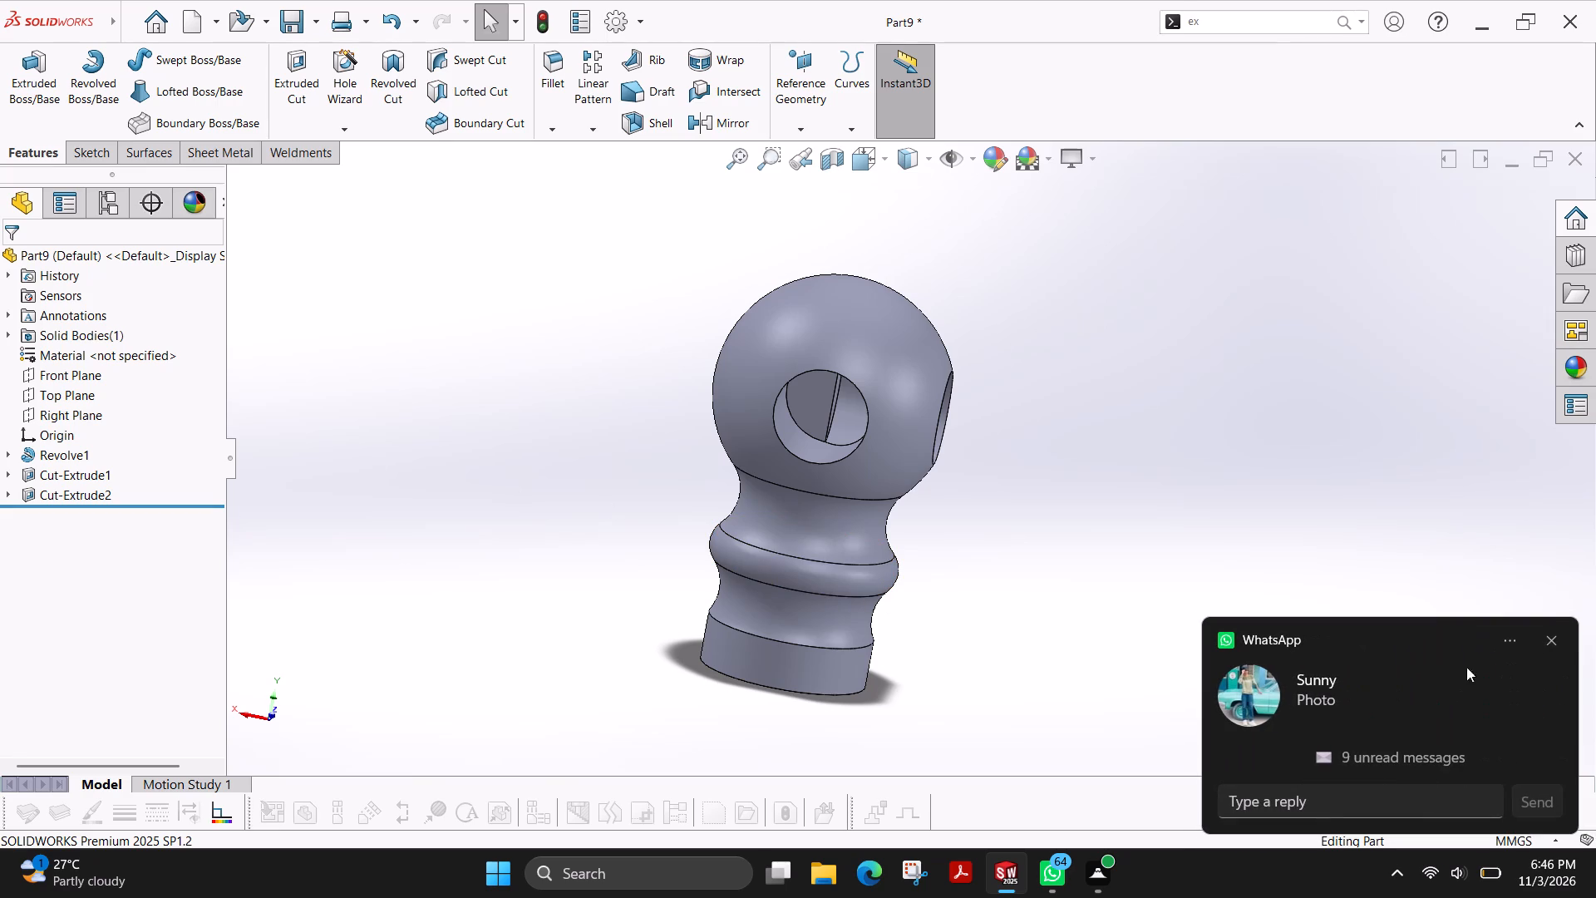
click(1556, 640)
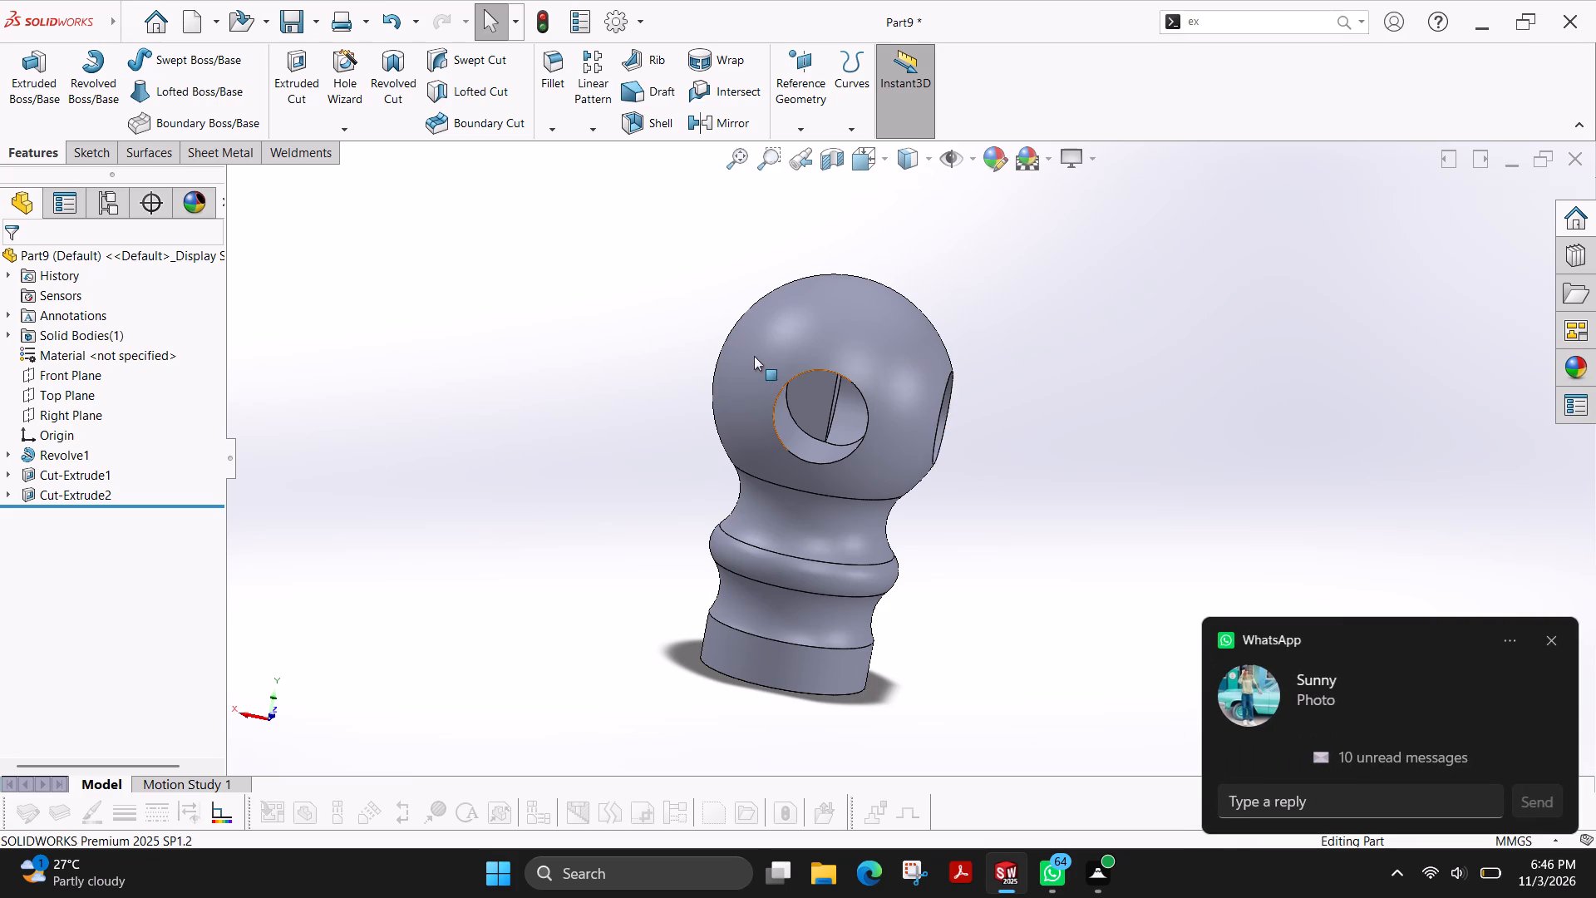
middle_drag(775, 442, 633, 238)
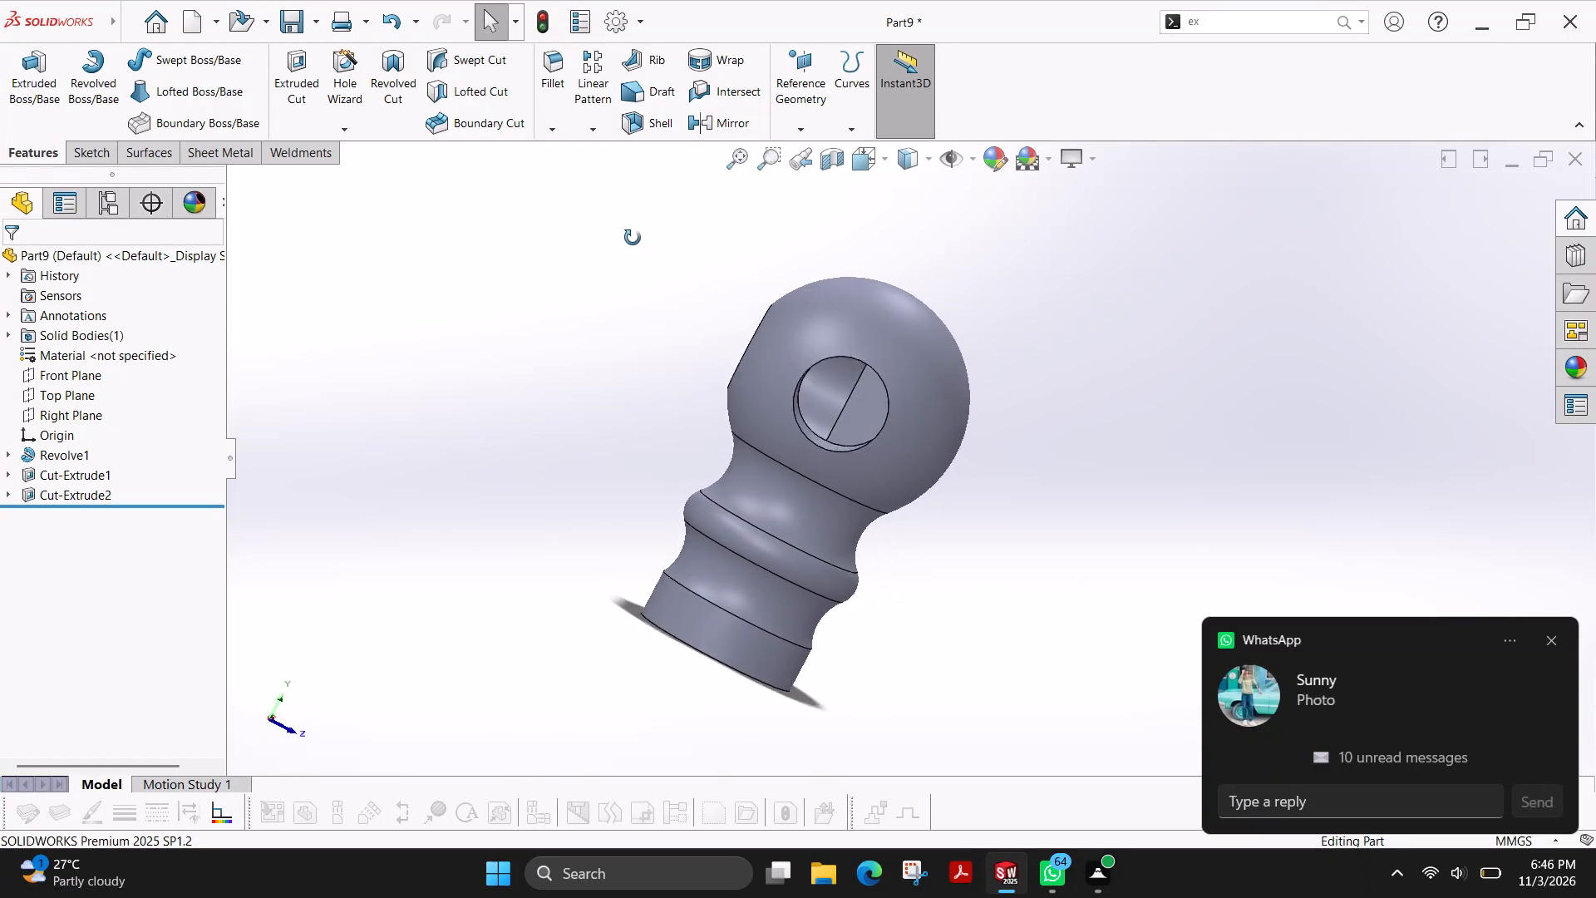
middle_drag(633, 238, 781, 359)
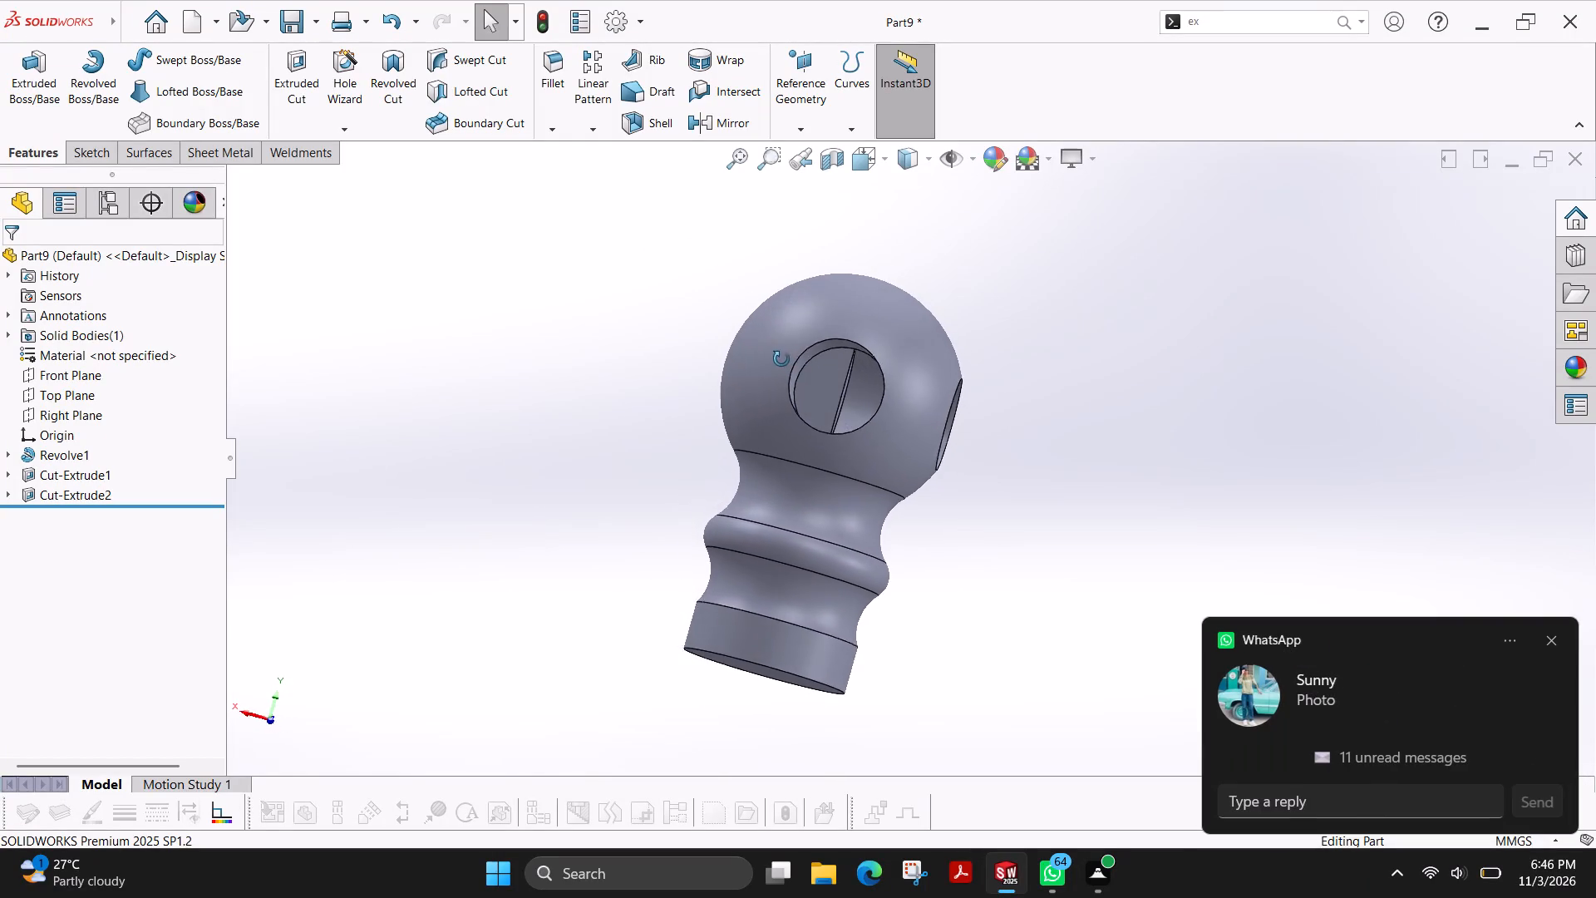
middle_drag(781, 359, 784, 388)
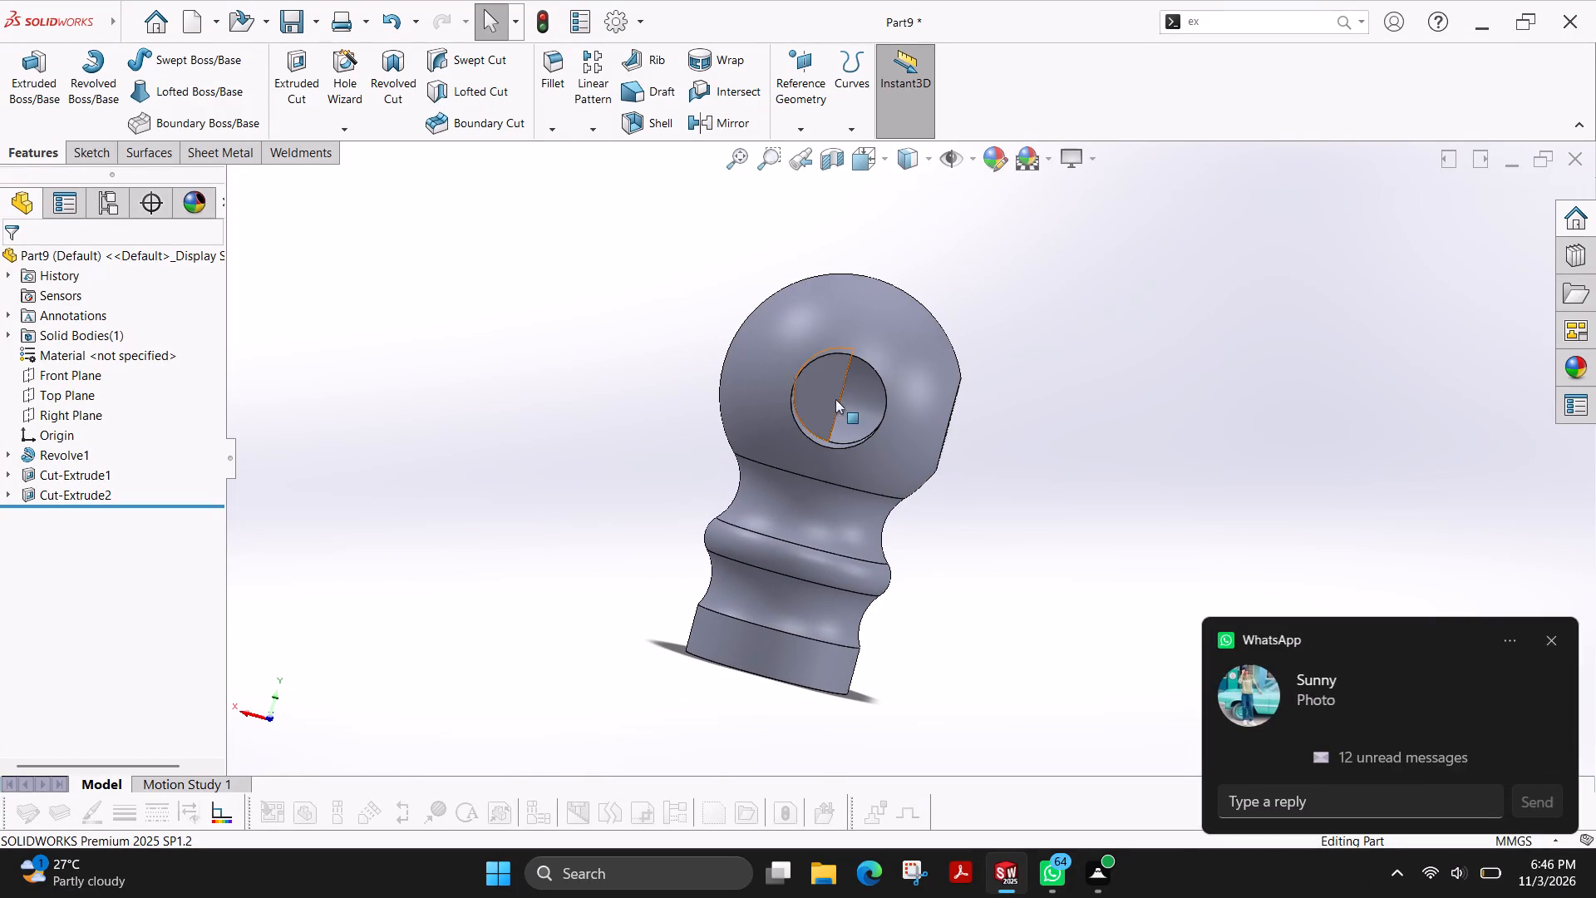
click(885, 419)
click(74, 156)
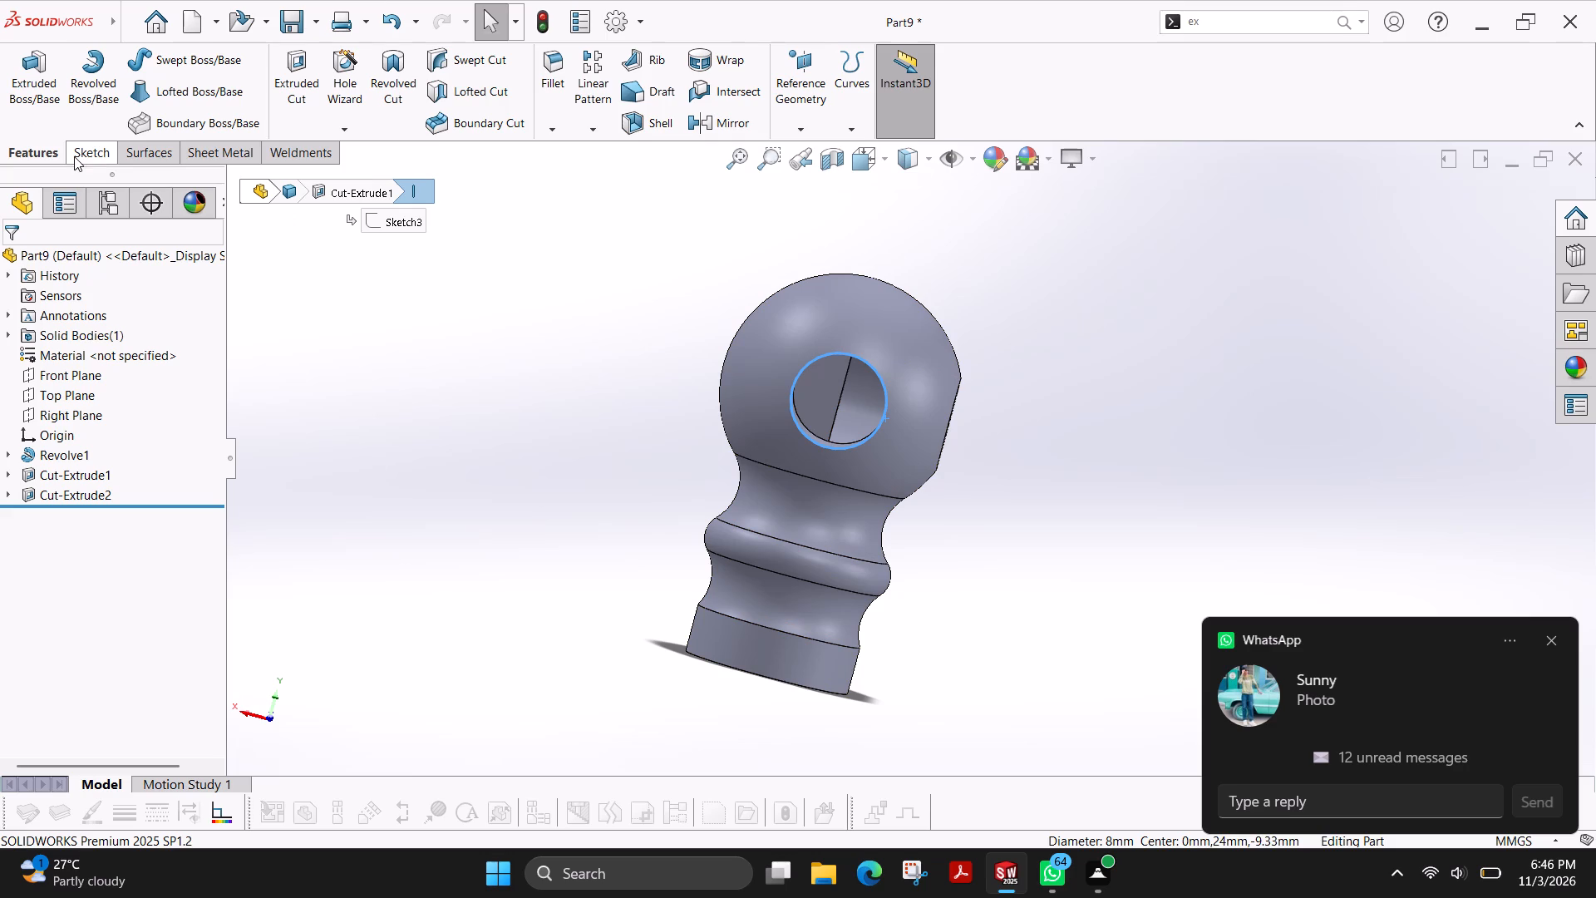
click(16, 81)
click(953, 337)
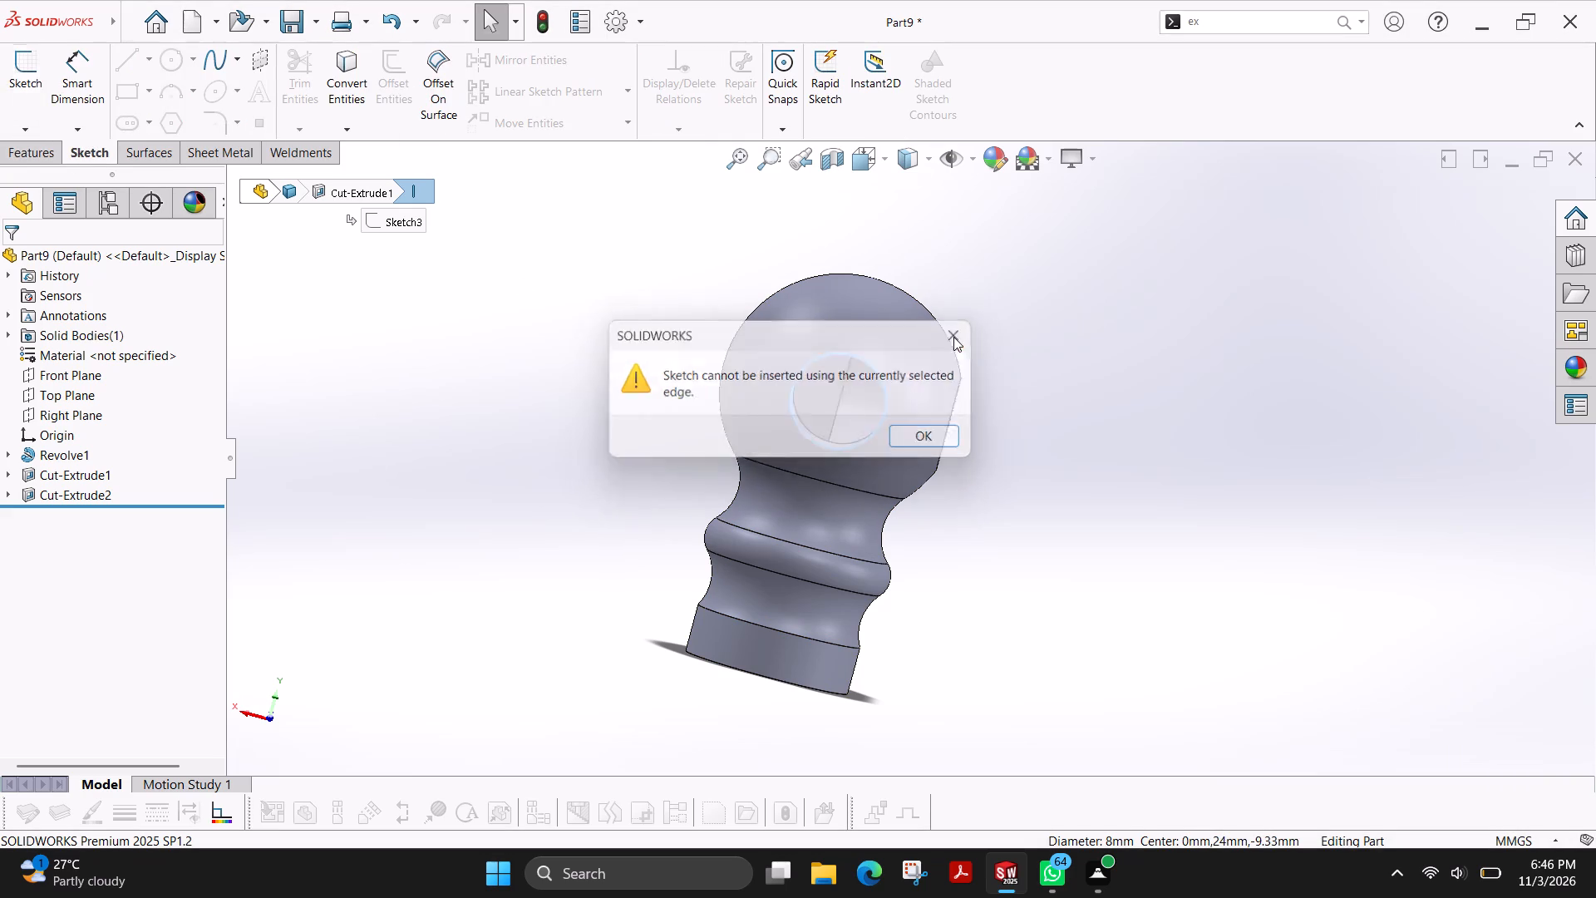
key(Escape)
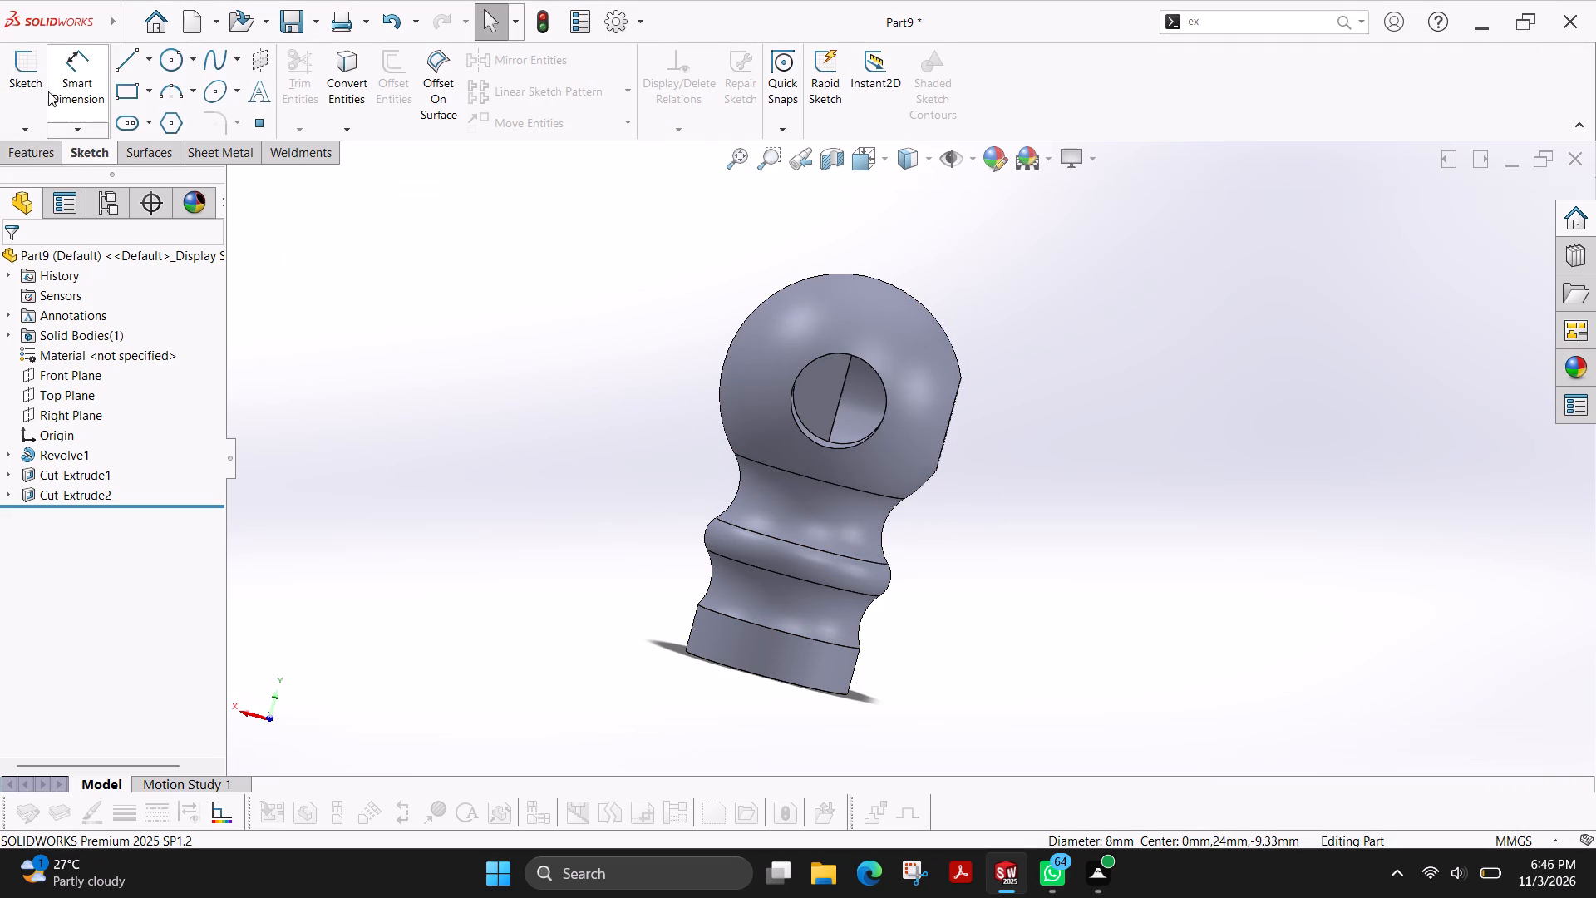
Start a sketch on the Front Plane and draw a circle of about 4 mm radius centred on the ball's centre.
click(35, 86)
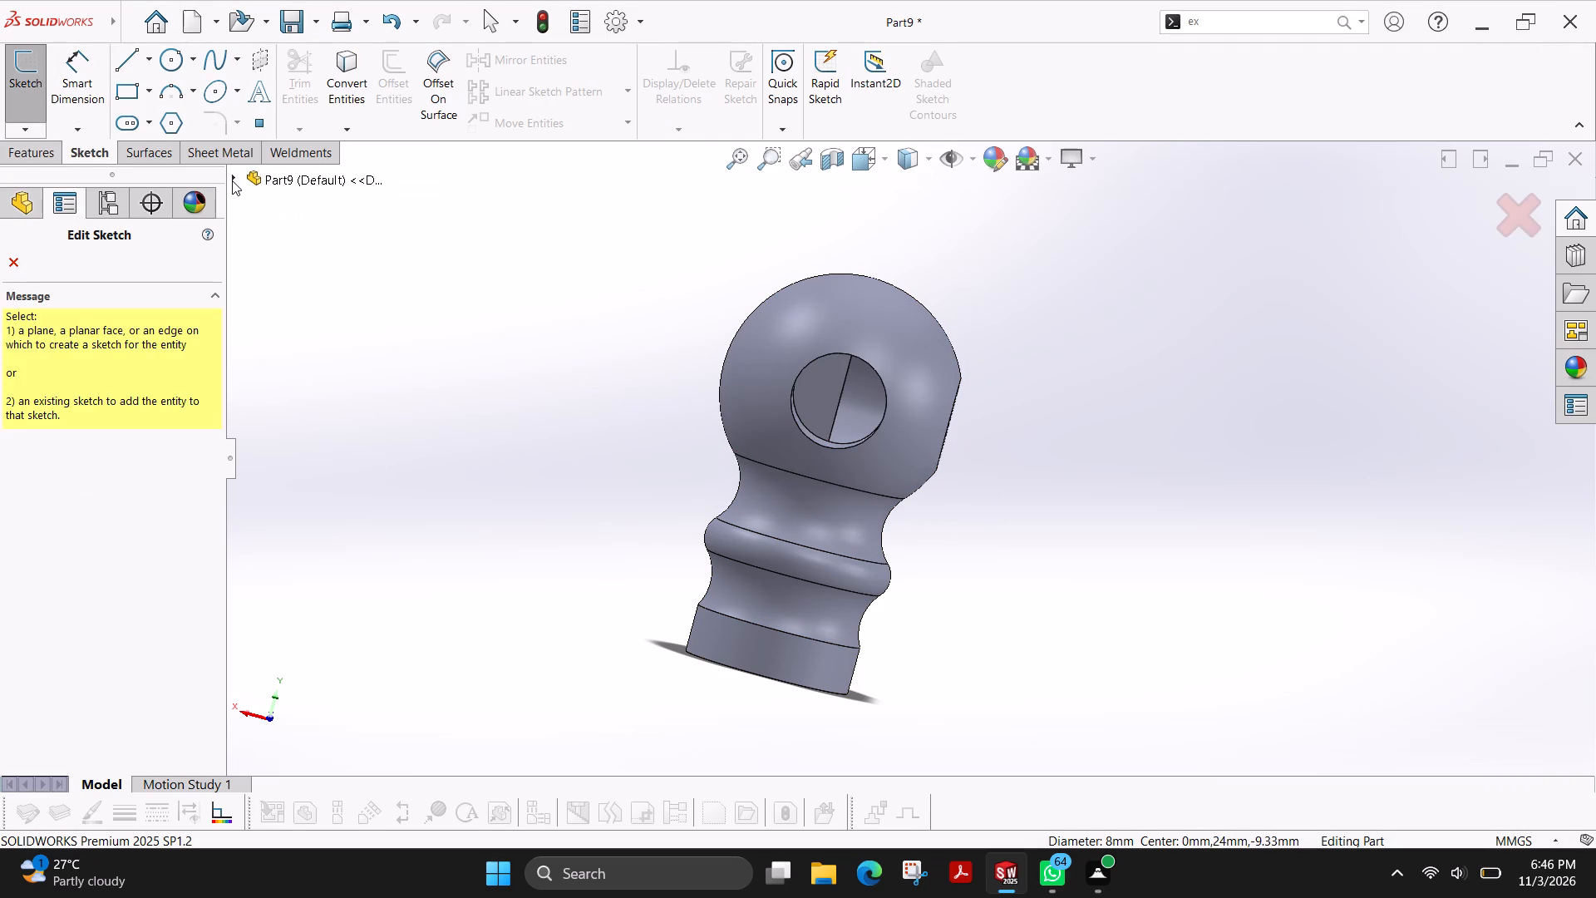
click(231, 180)
click(234, 179)
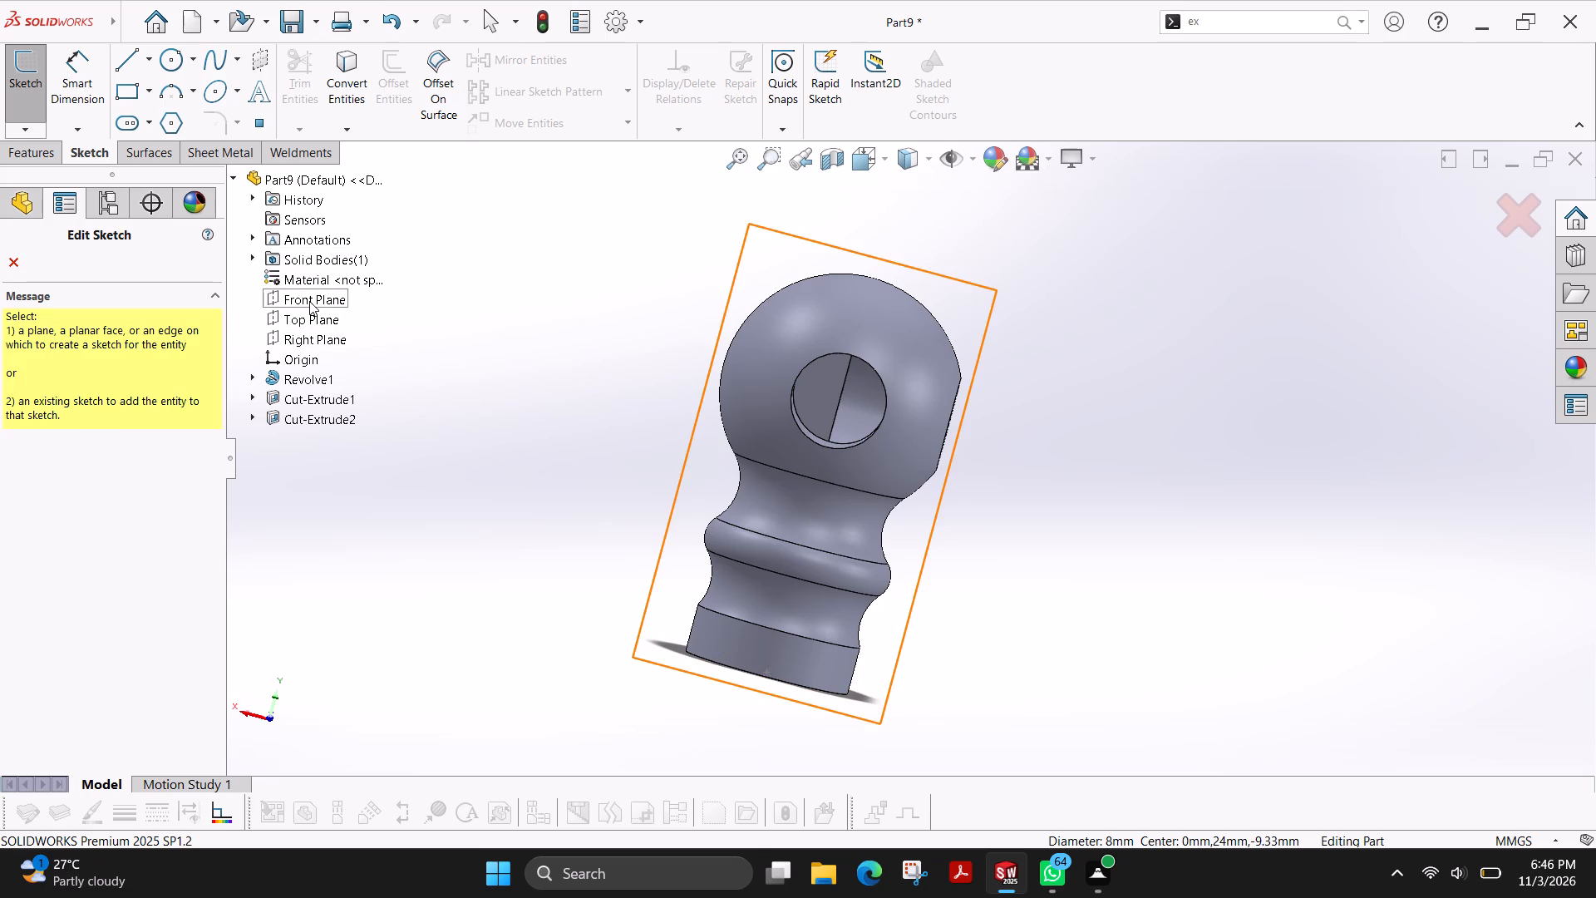
click(309, 301)
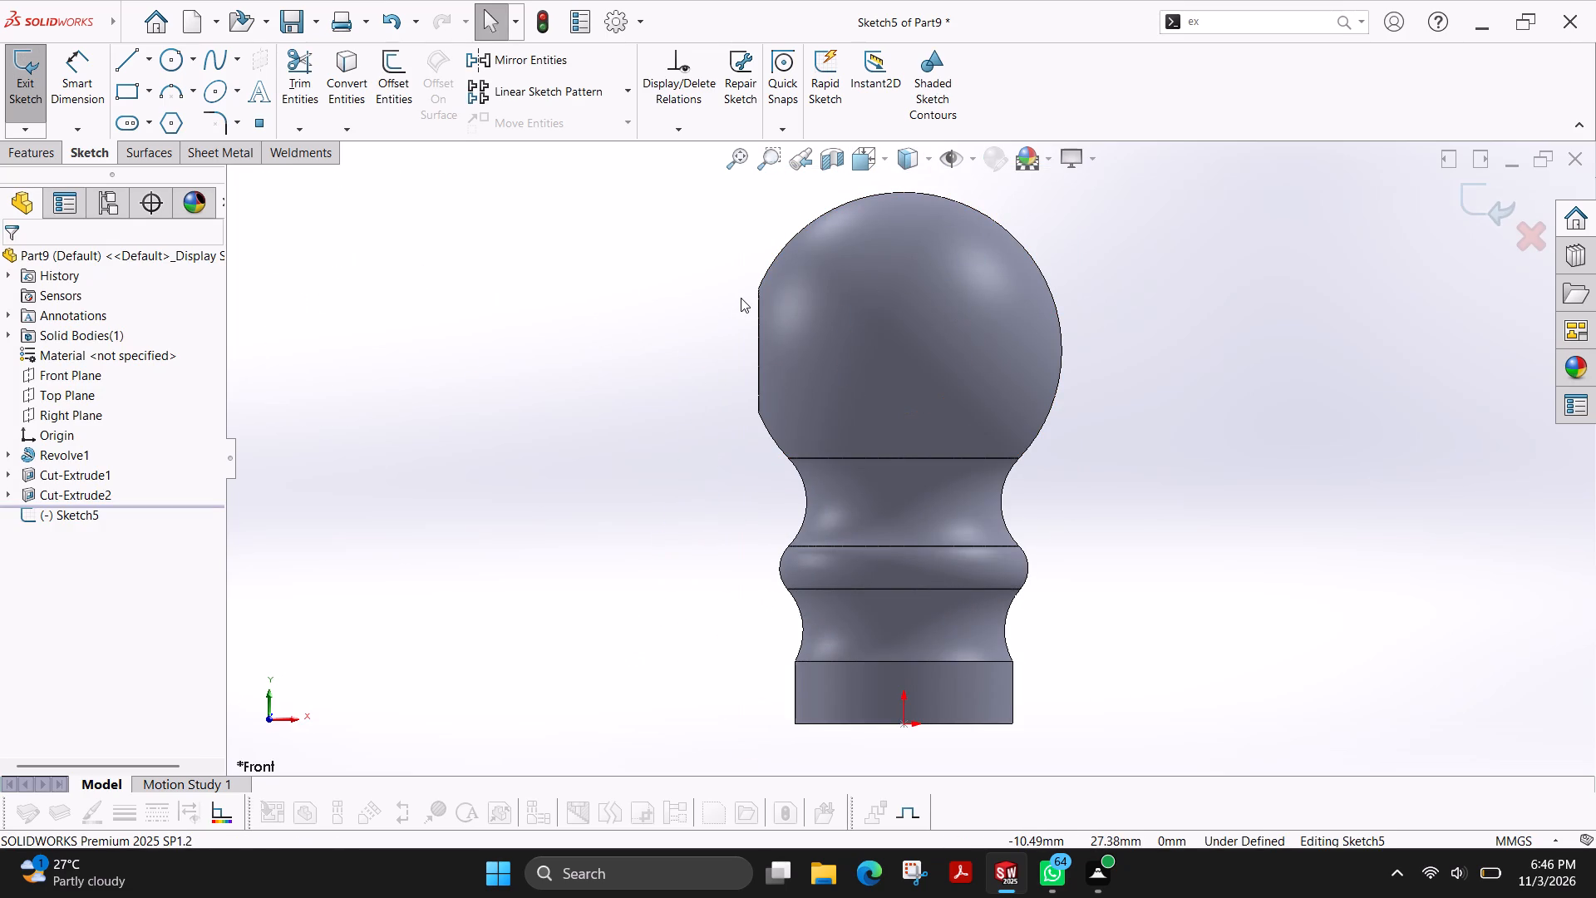
key(ctrl+8)
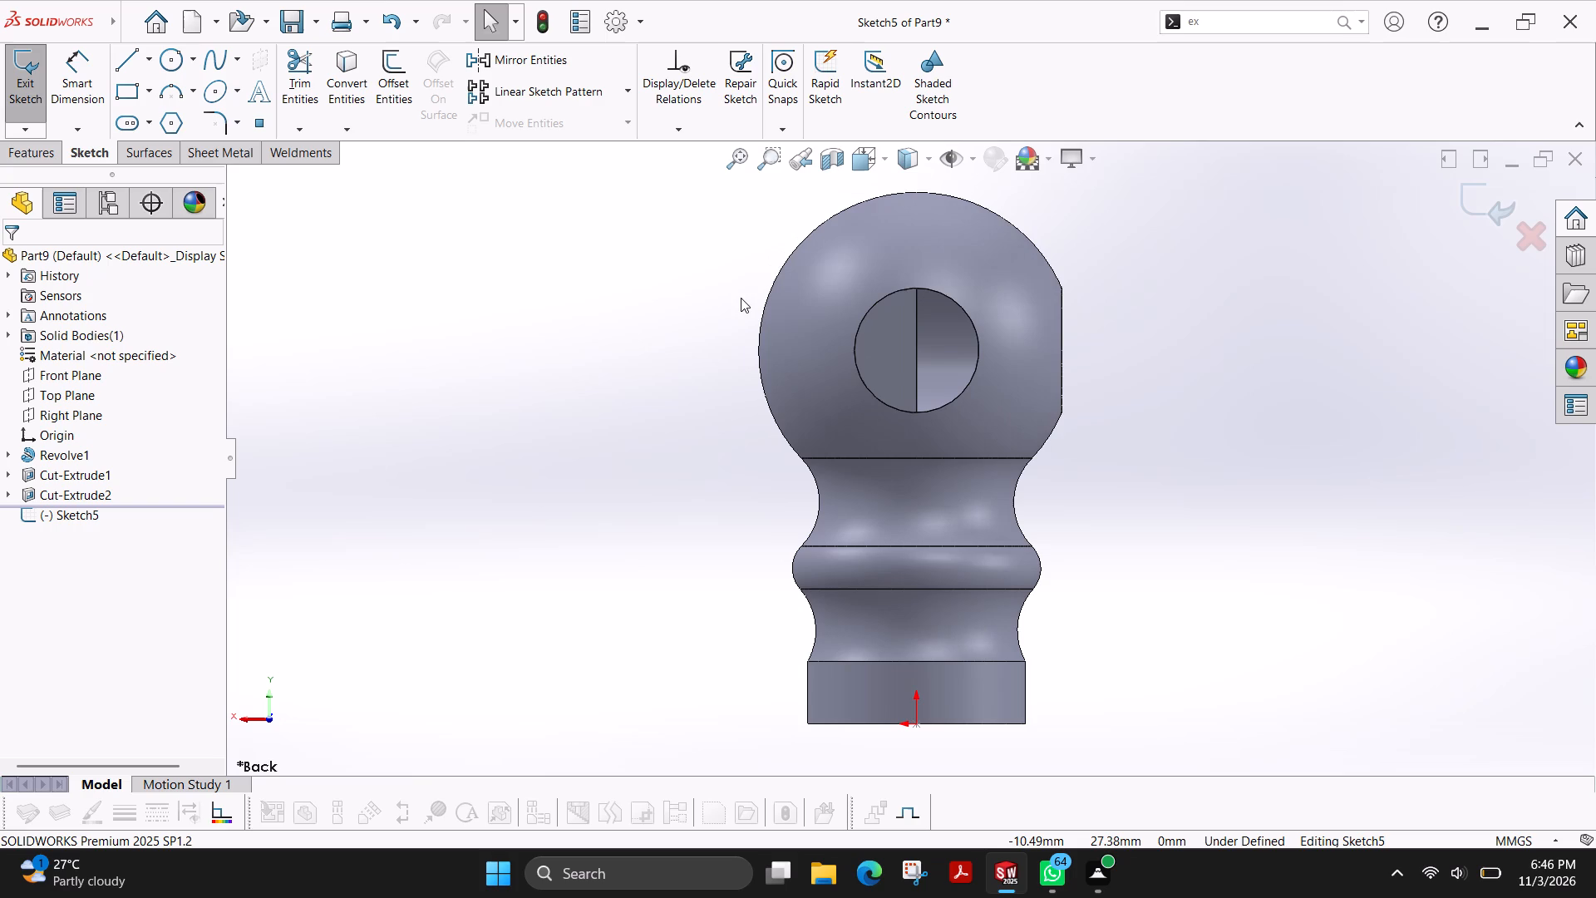
scroll(886, 313, down, 3)
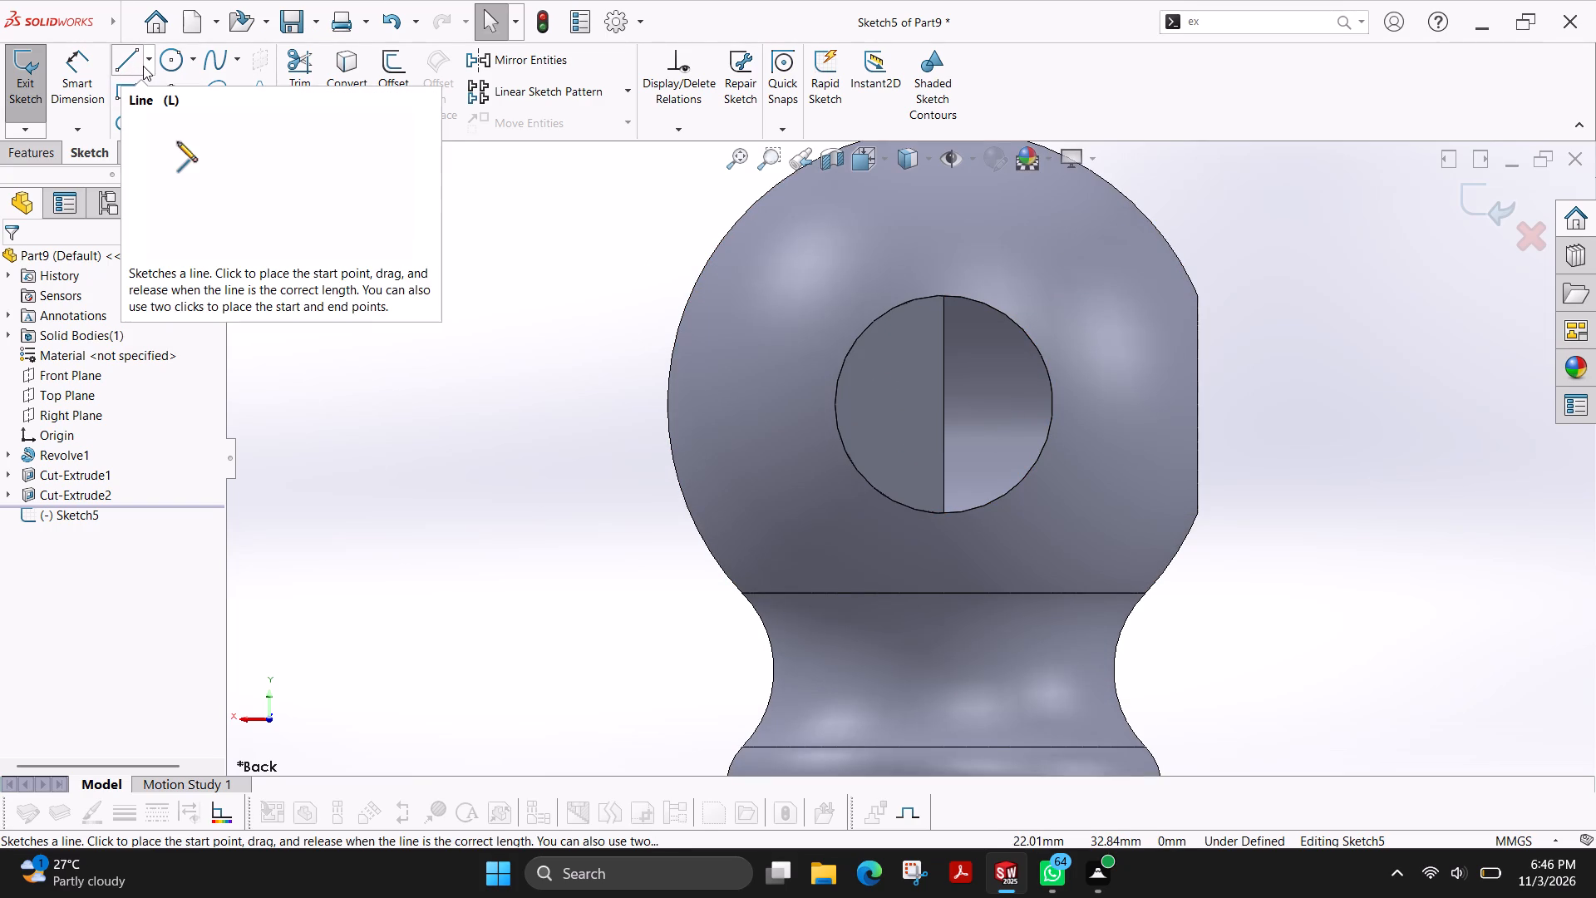
click(167, 67)
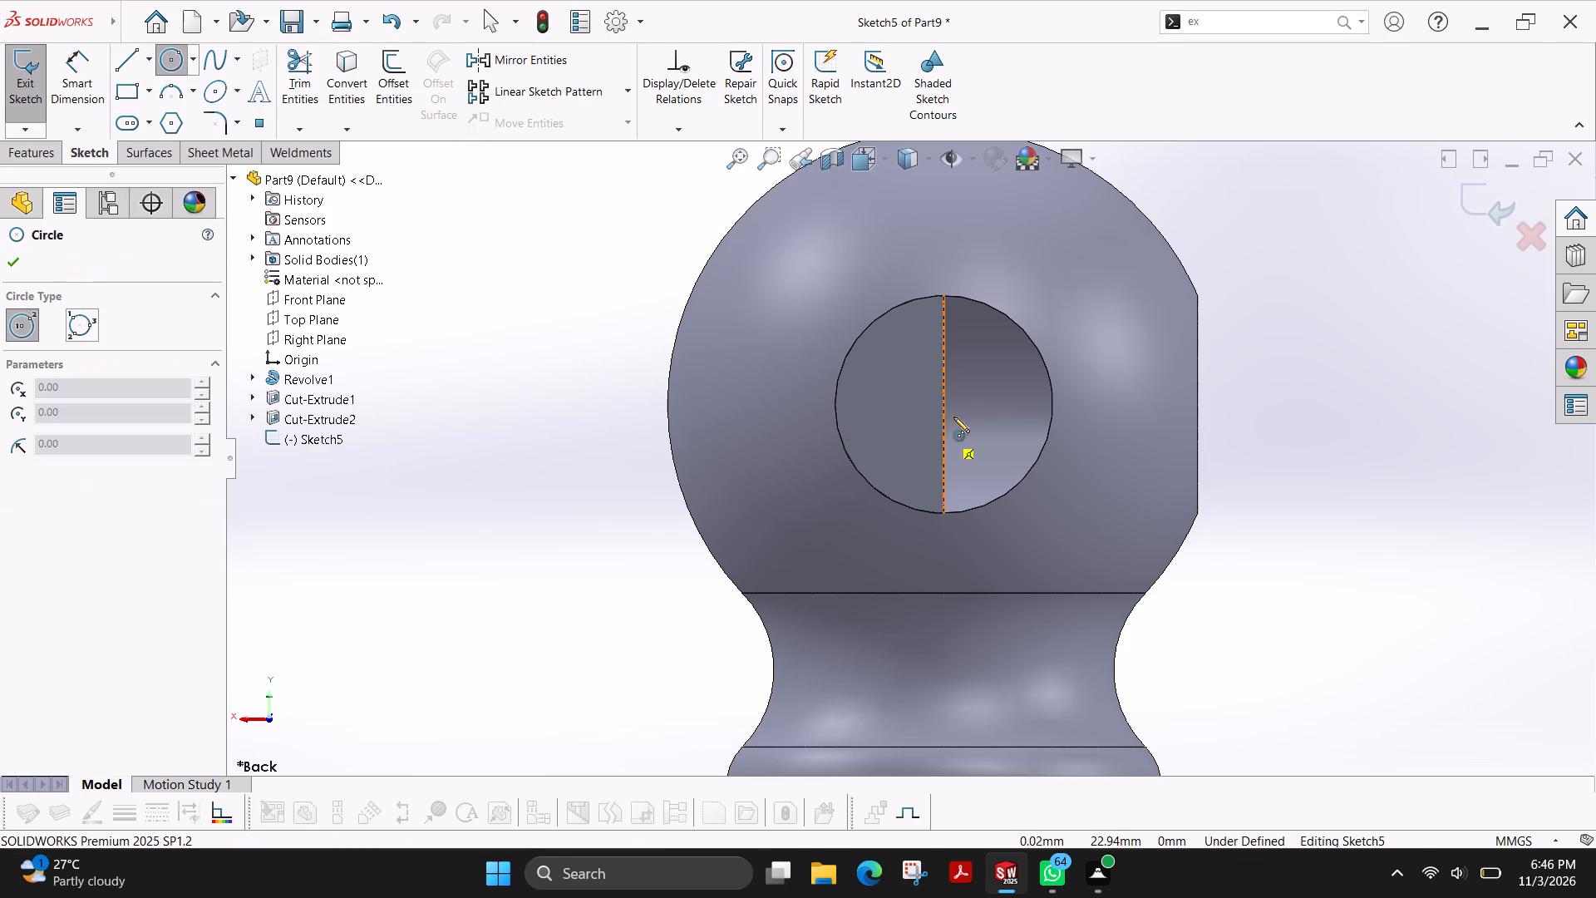
click(943, 405)
click(845, 350)
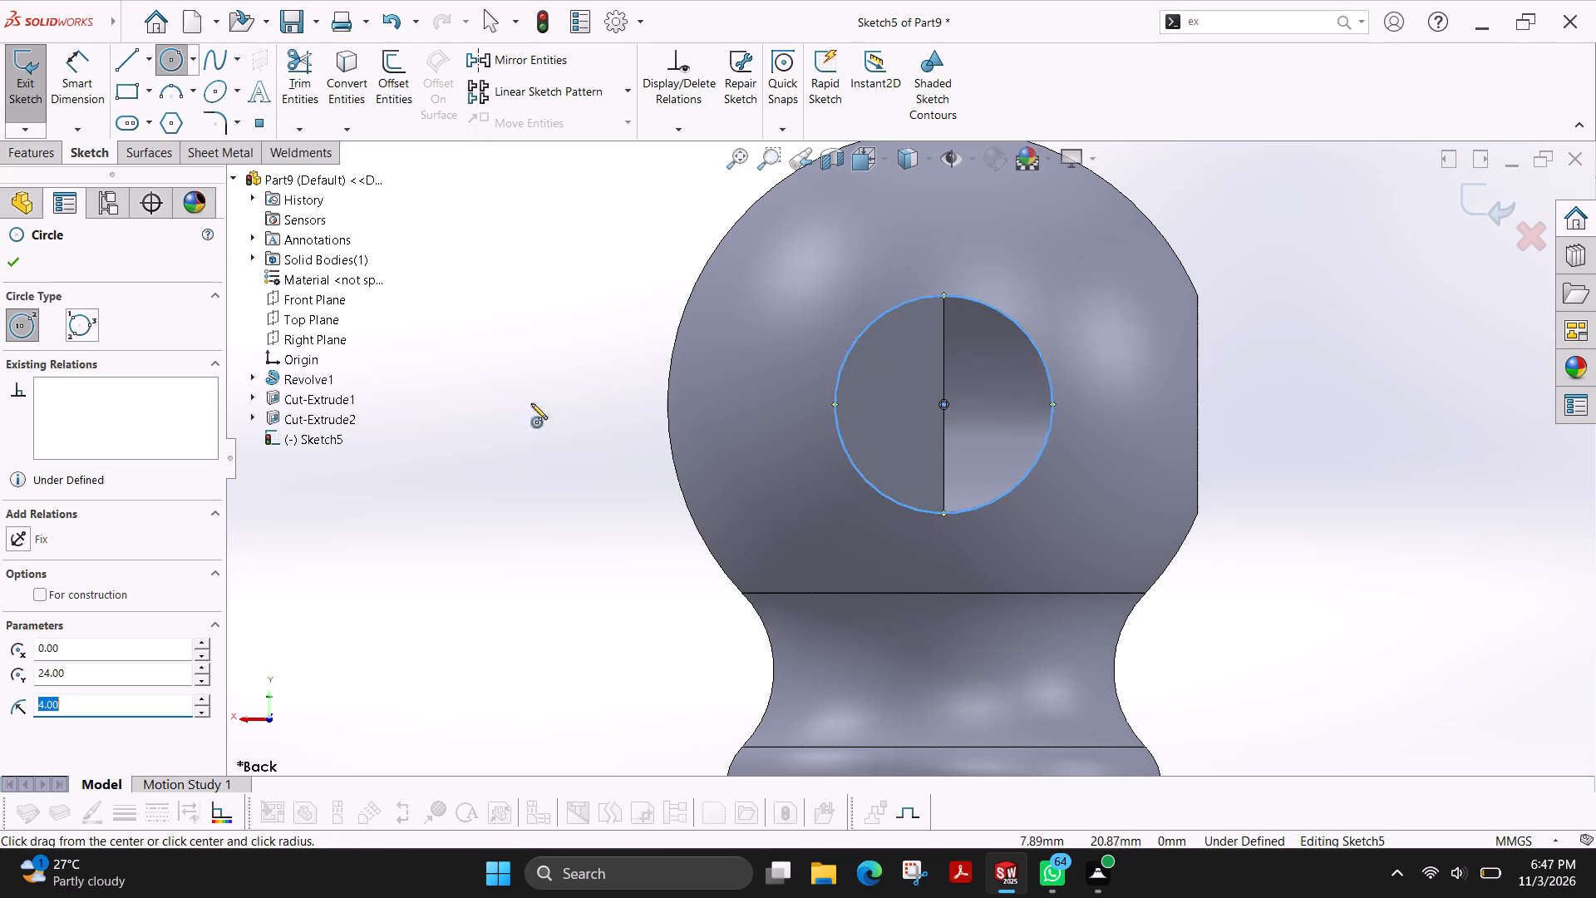
Draw a vertical 8 mm line across the circle's diameter and trim away the arc on the negative X side, leaving a half-circle.
click(127, 52)
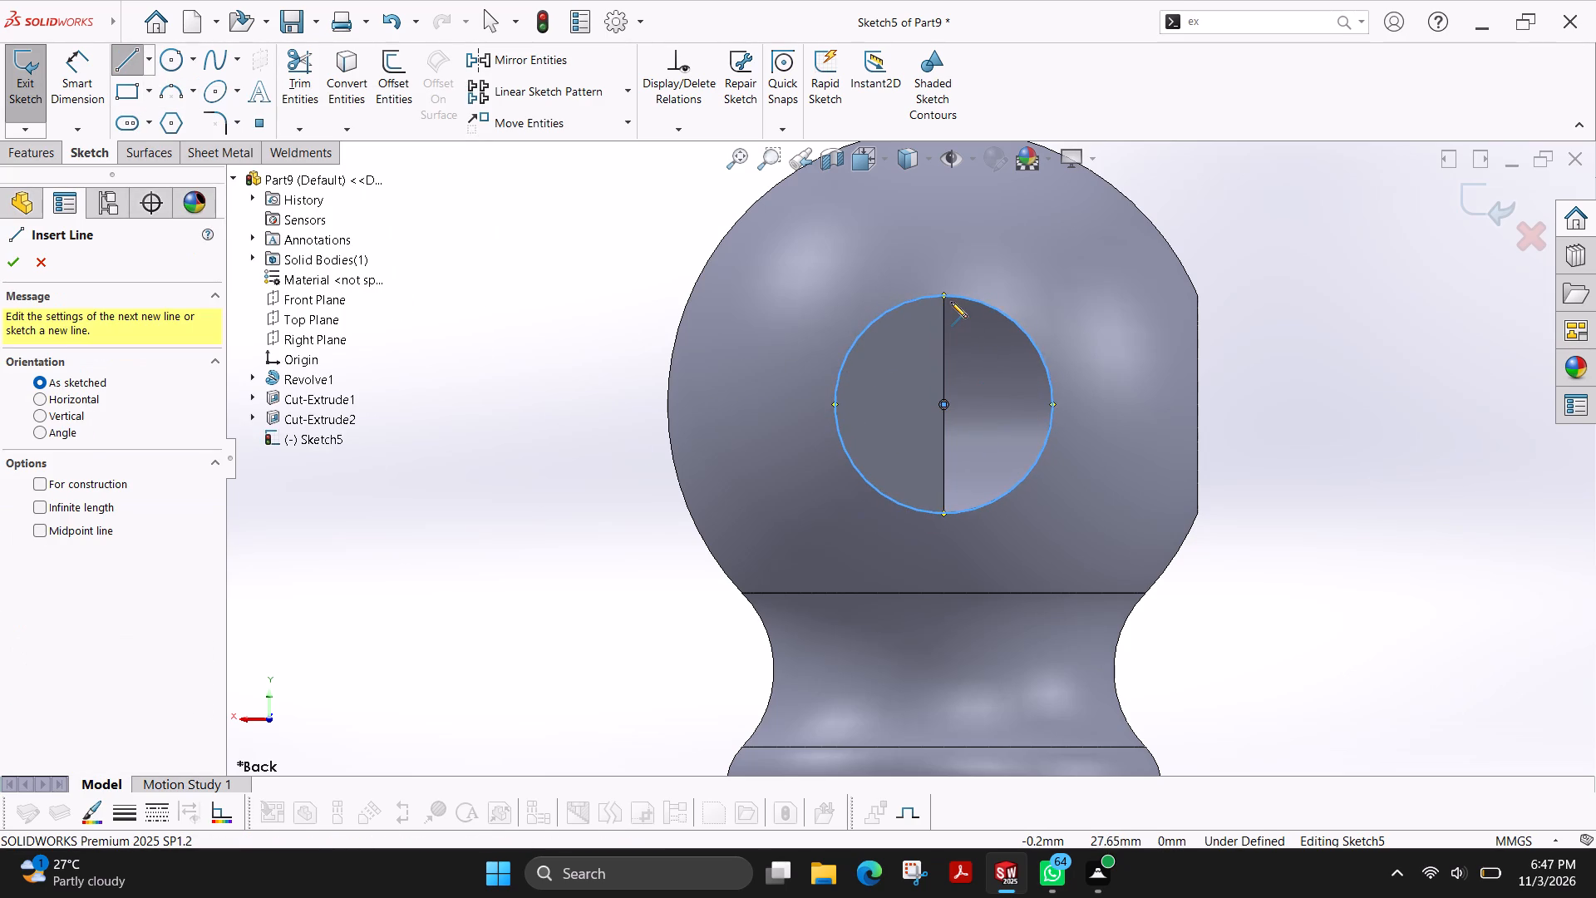
click(946, 299)
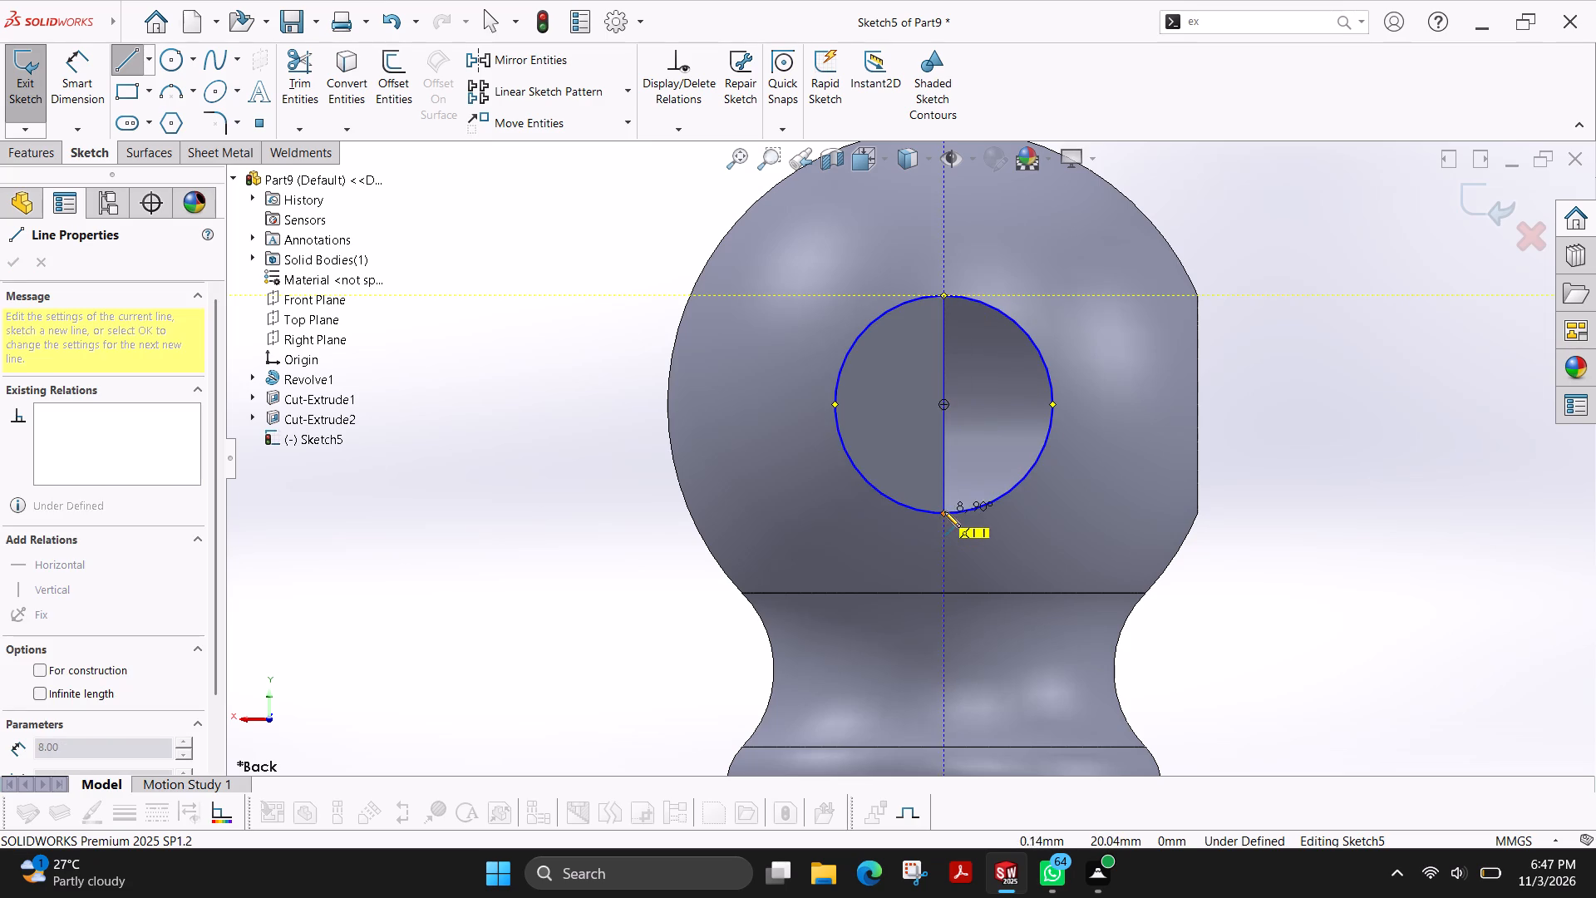
click(943, 514)
key(Escape)
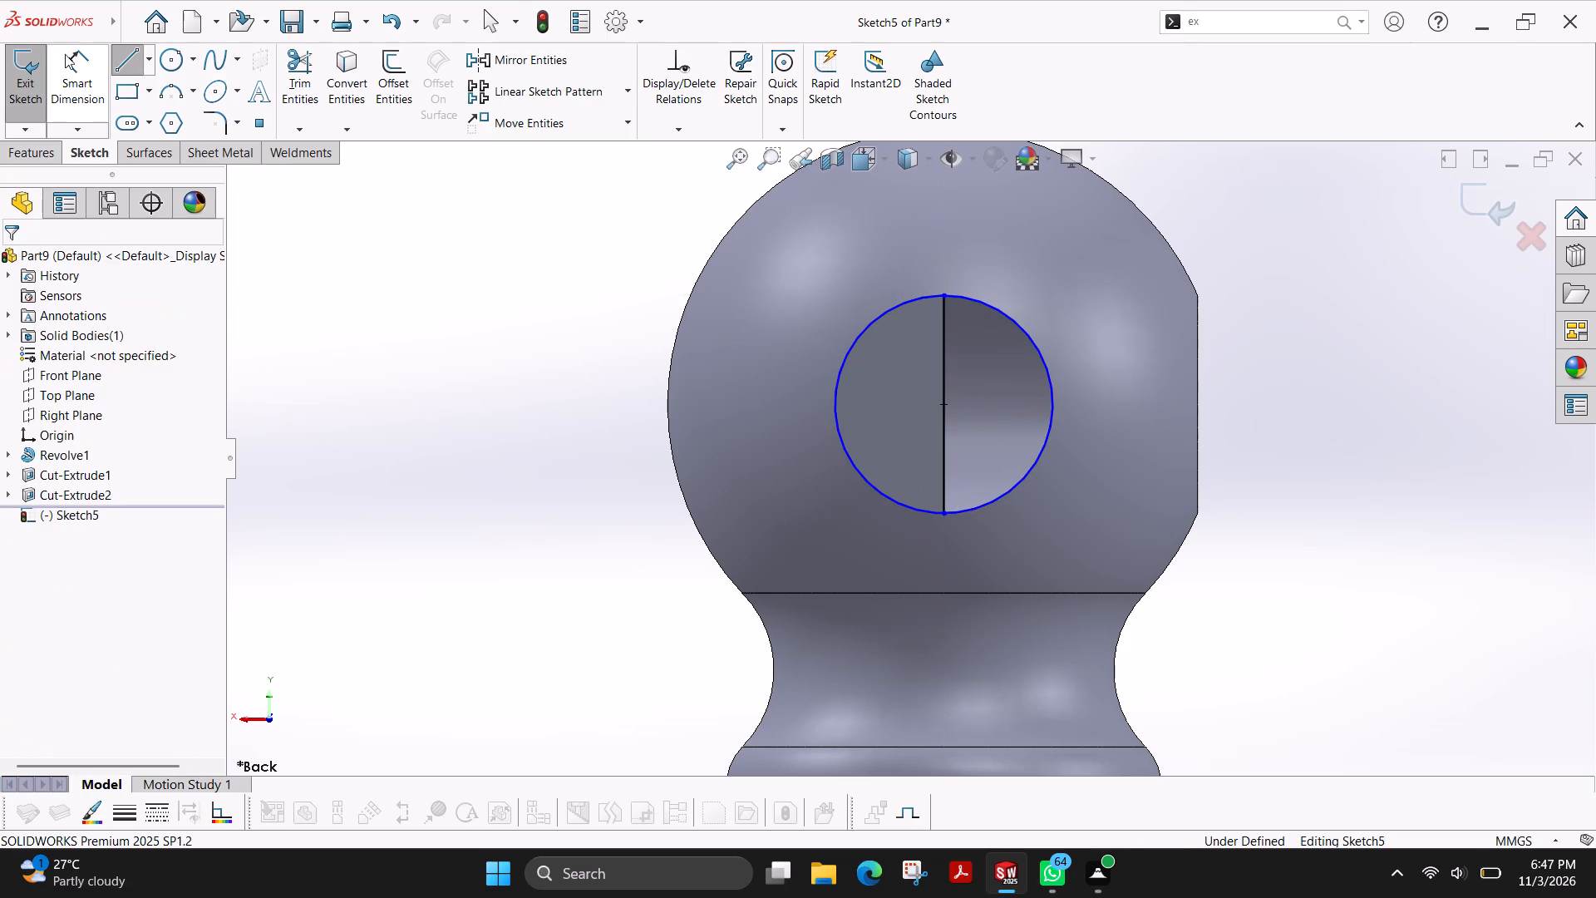
click(308, 67)
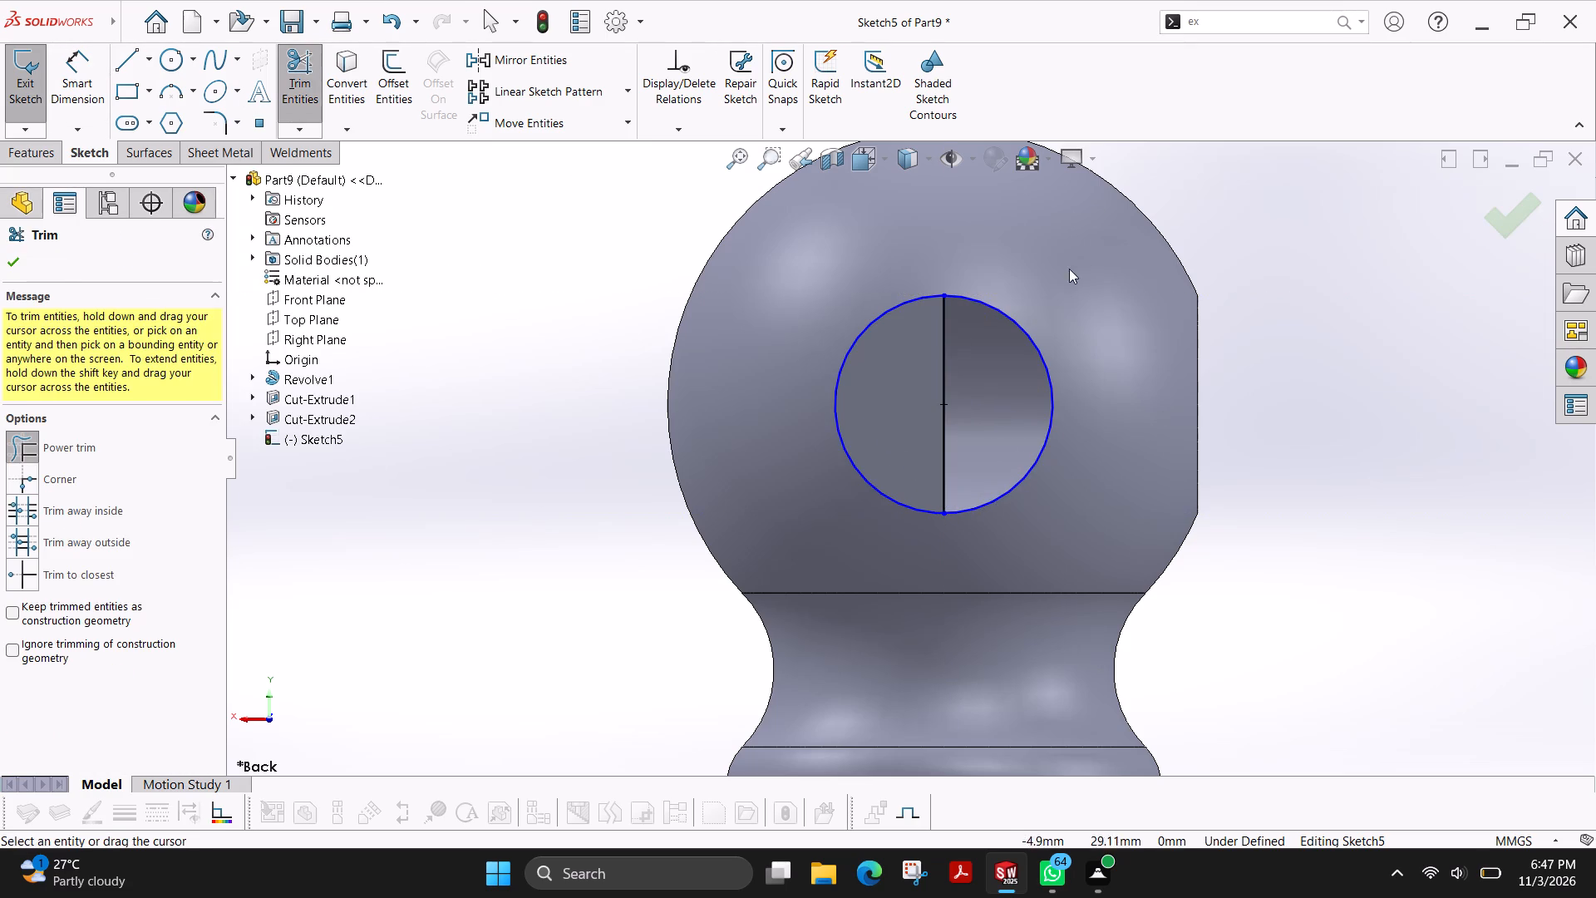
drag(1063, 273, 1018, 379)
Start a Blind extruded cut from the half-circle sketch and reverse its direction toward positive Z.
middle_drag(1138, 353, 1100, 352)
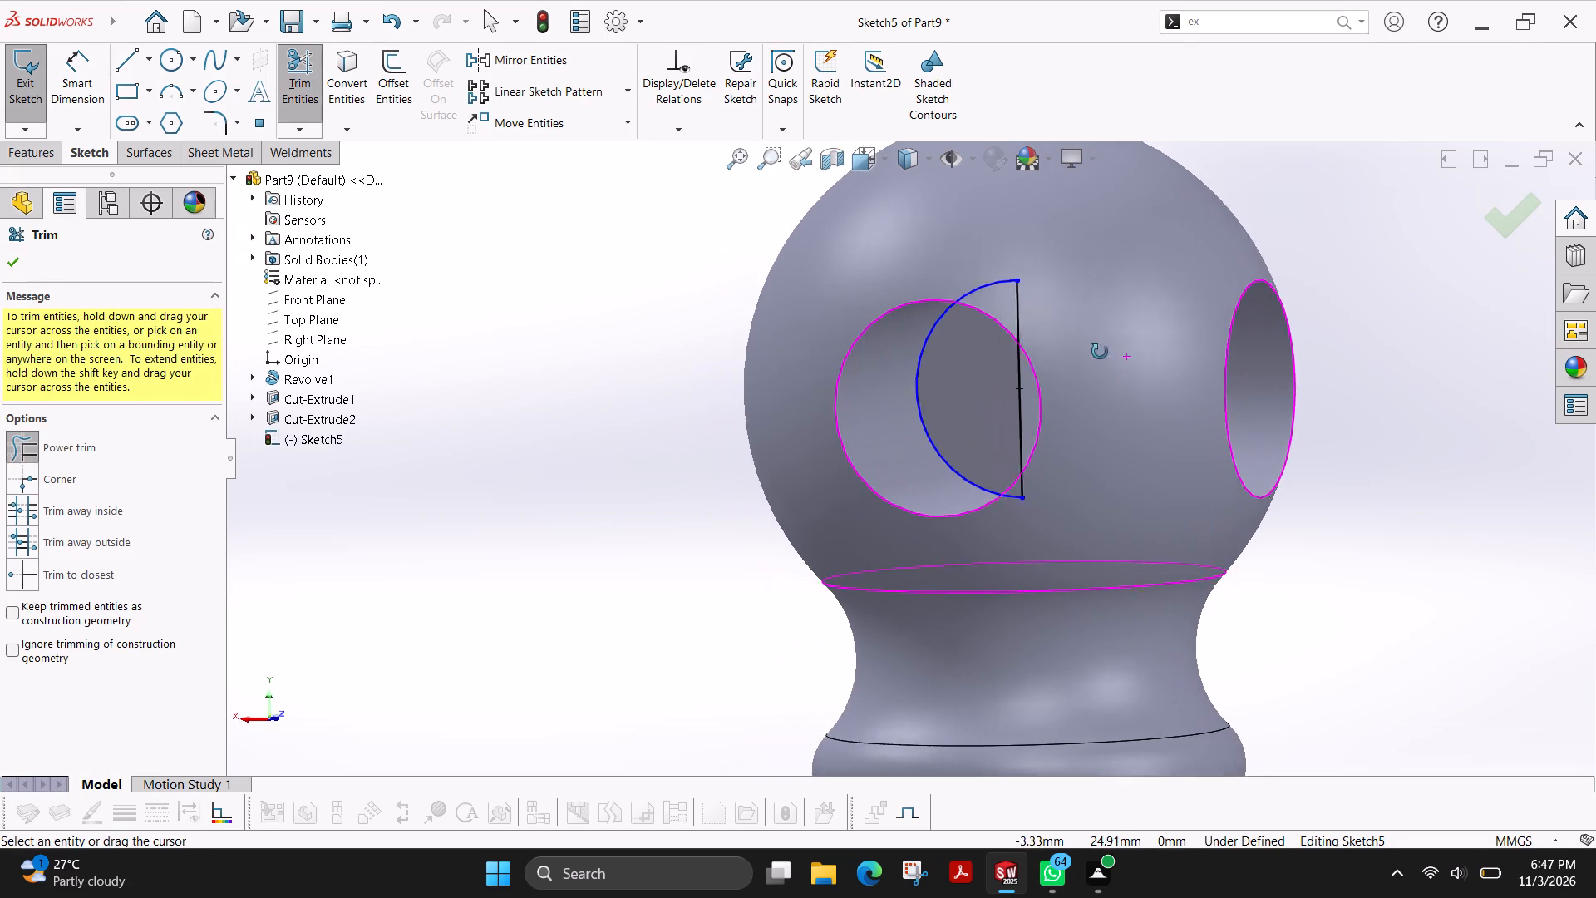
middle_drag(1100, 352, 995, 326)
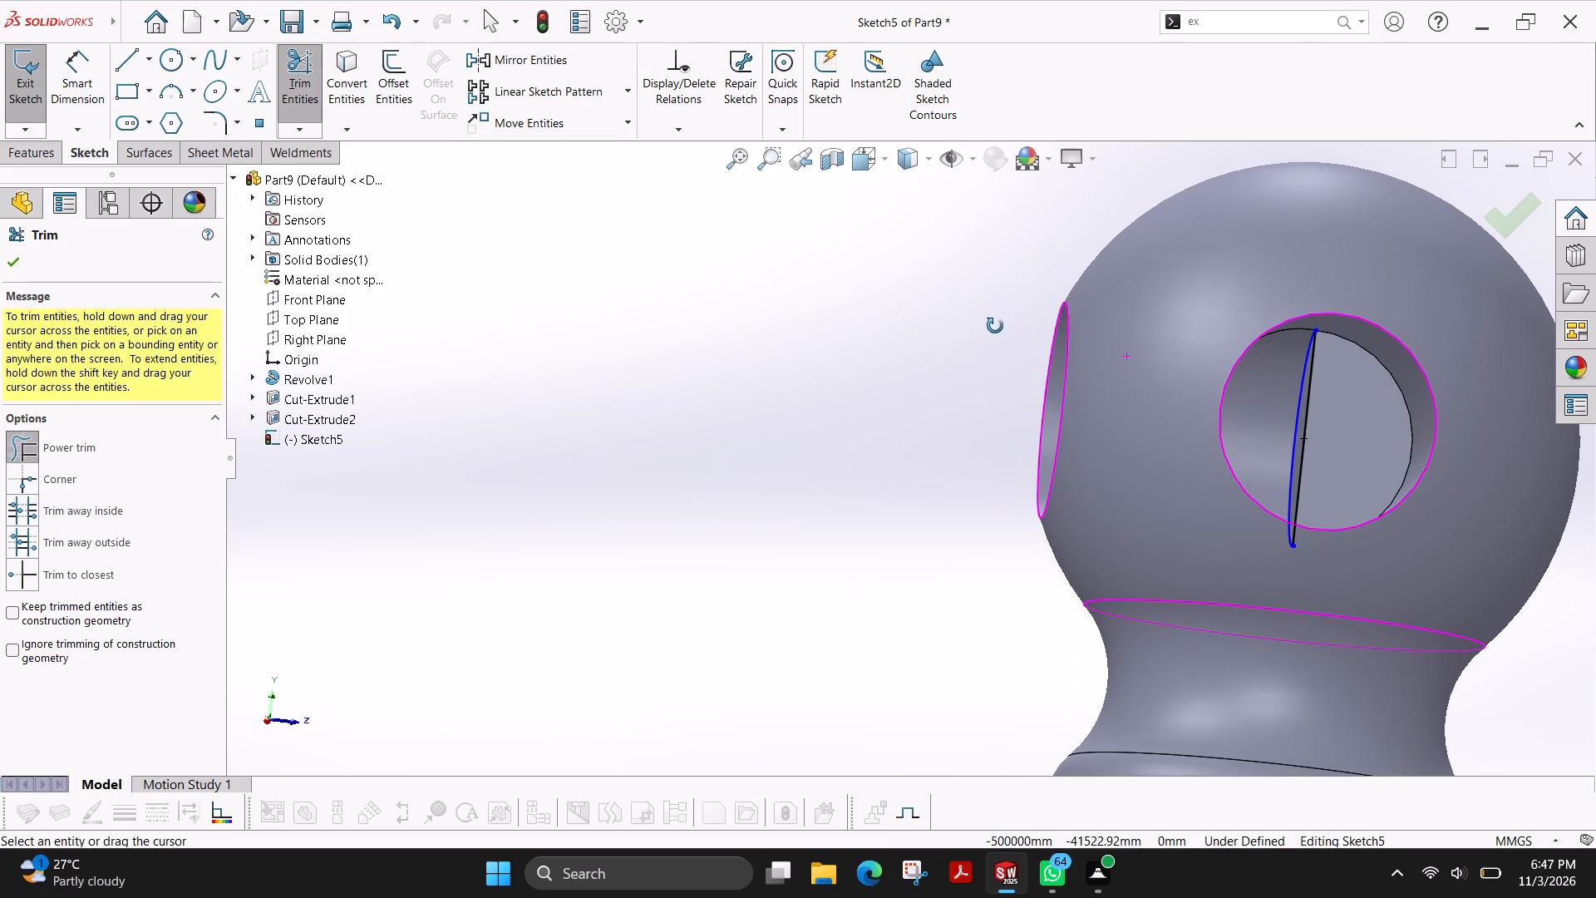
middle_drag(995, 326, 985, 343)
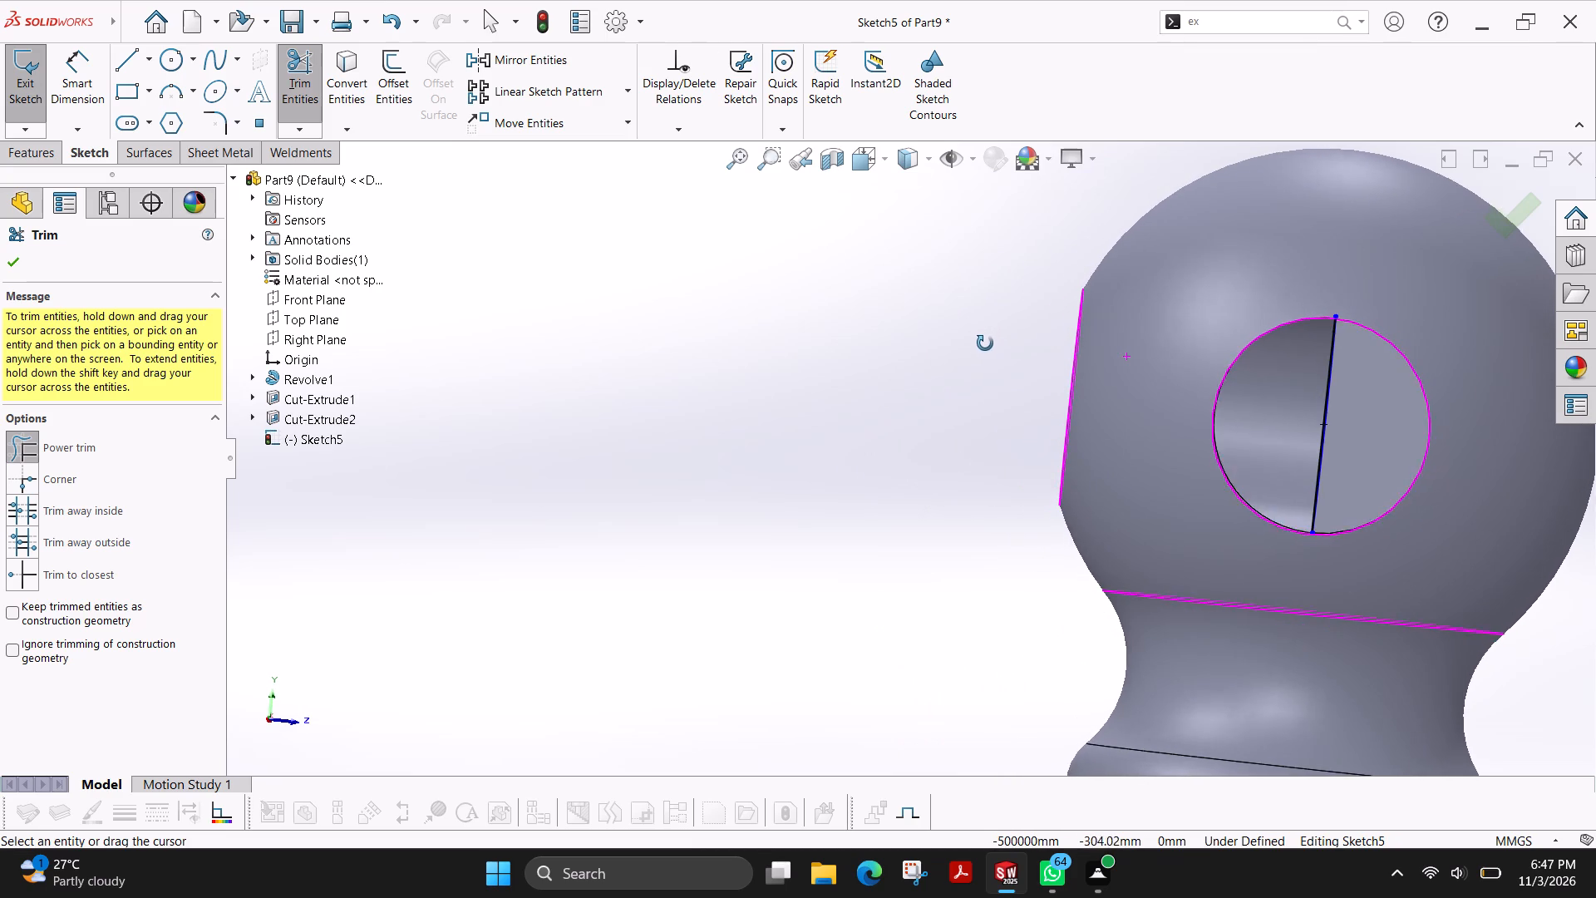
middle_drag(985, 343, 987, 353)
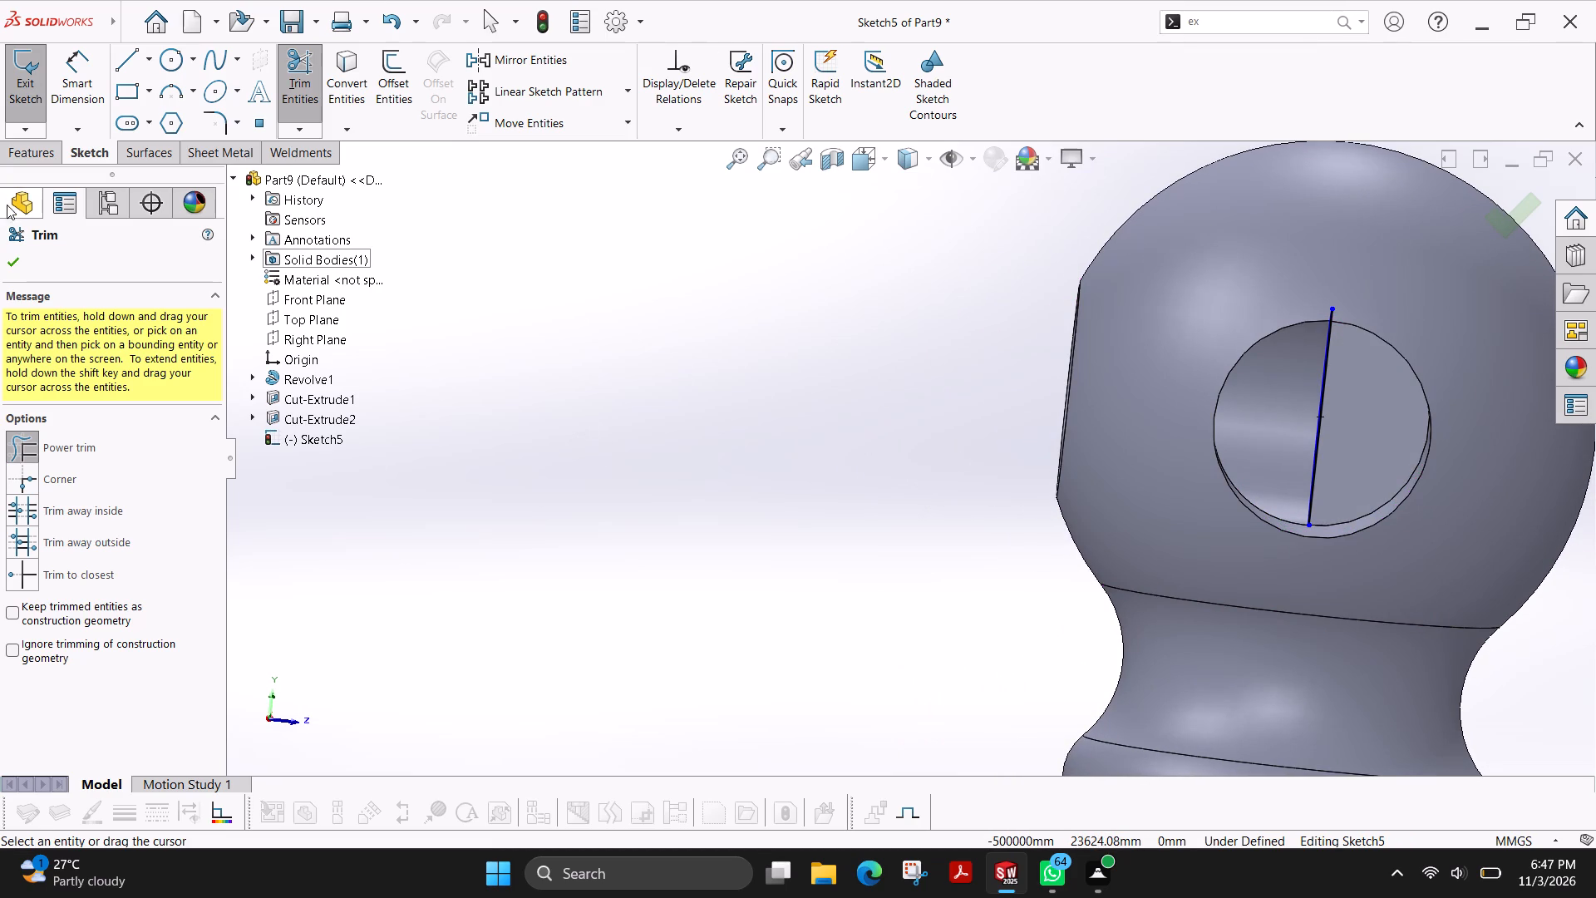
click(30, 161)
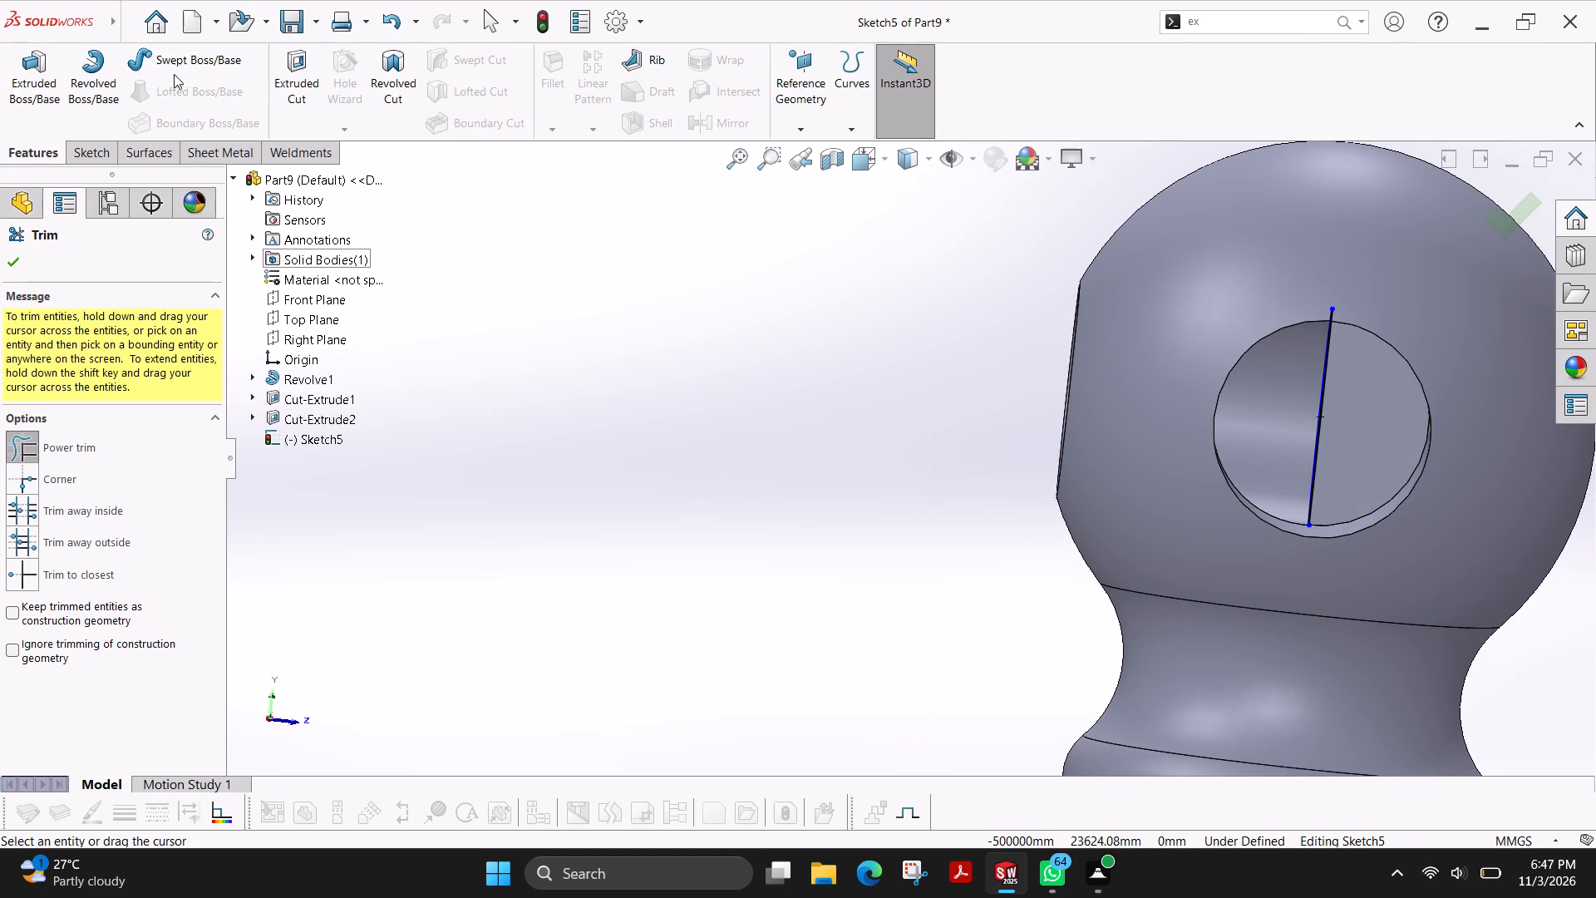
click(303, 70)
middle_drag(1180, 434, 1057, 426)
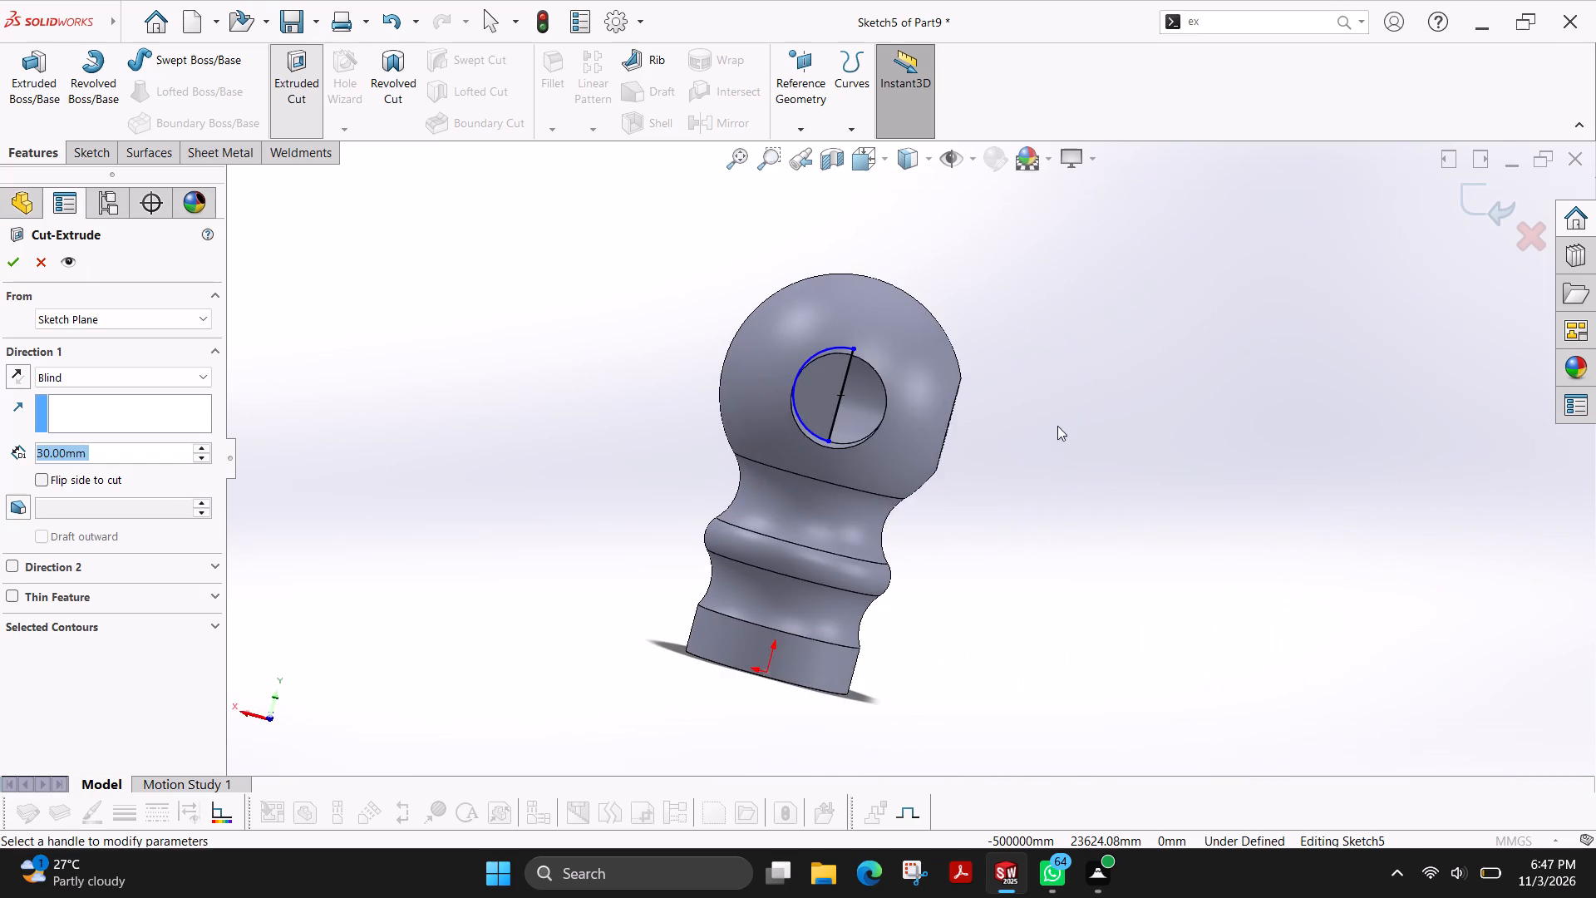
middle_drag(1057, 426, 1056, 426)
middle_drag(938, 396, 909, 358)
scroll(870, 396, up, 2)
scroll(870, 396, down, 6)
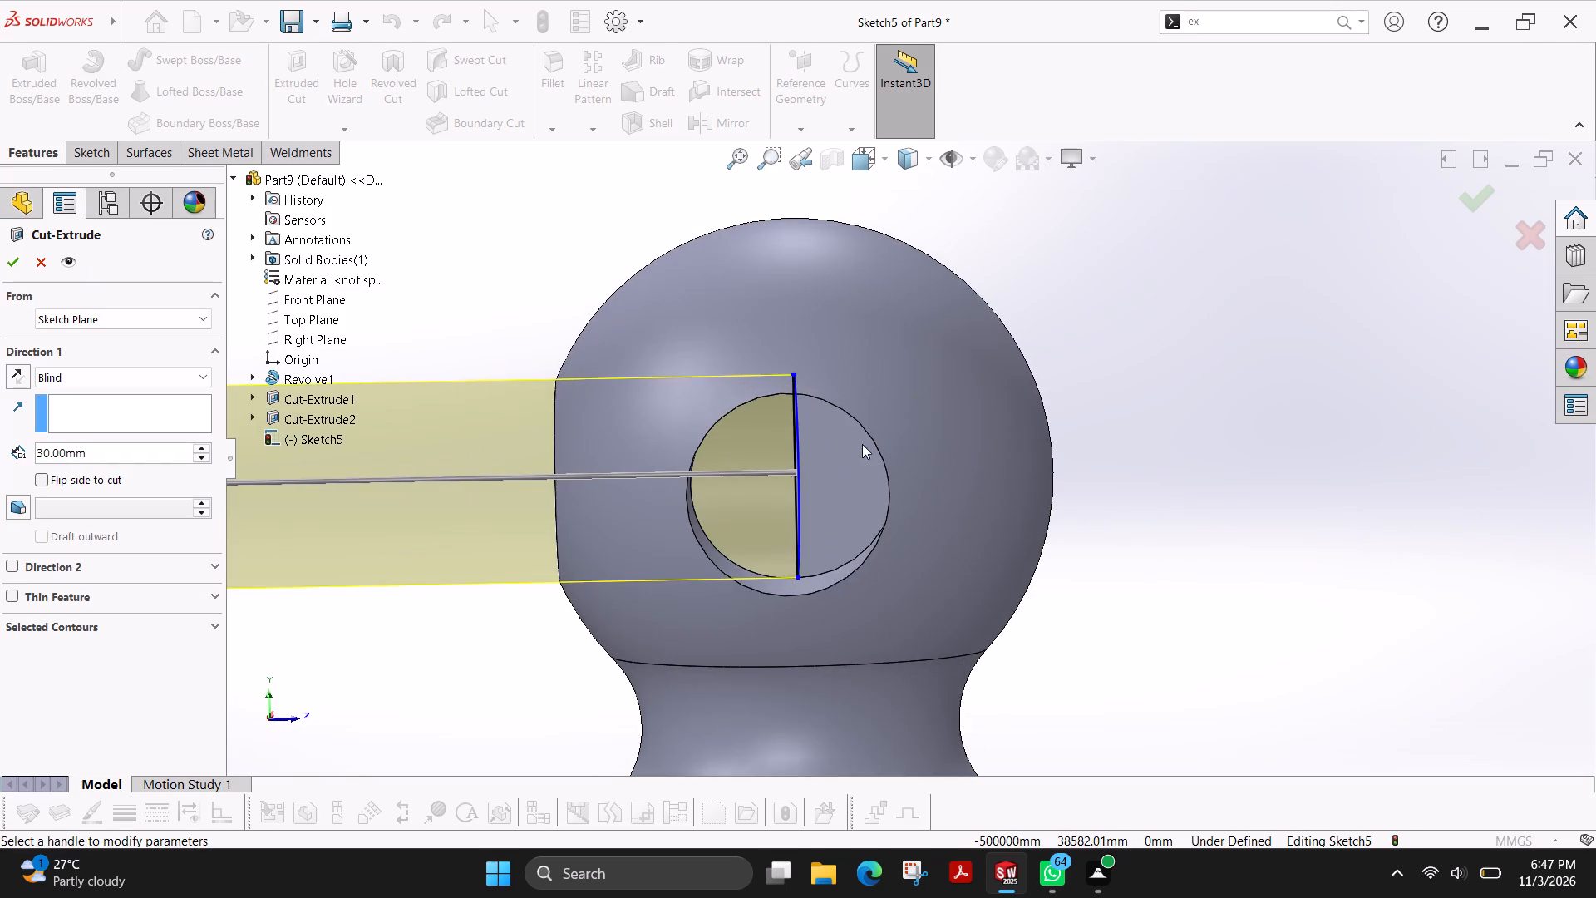
middle_drag(855, 450, 850, 411)
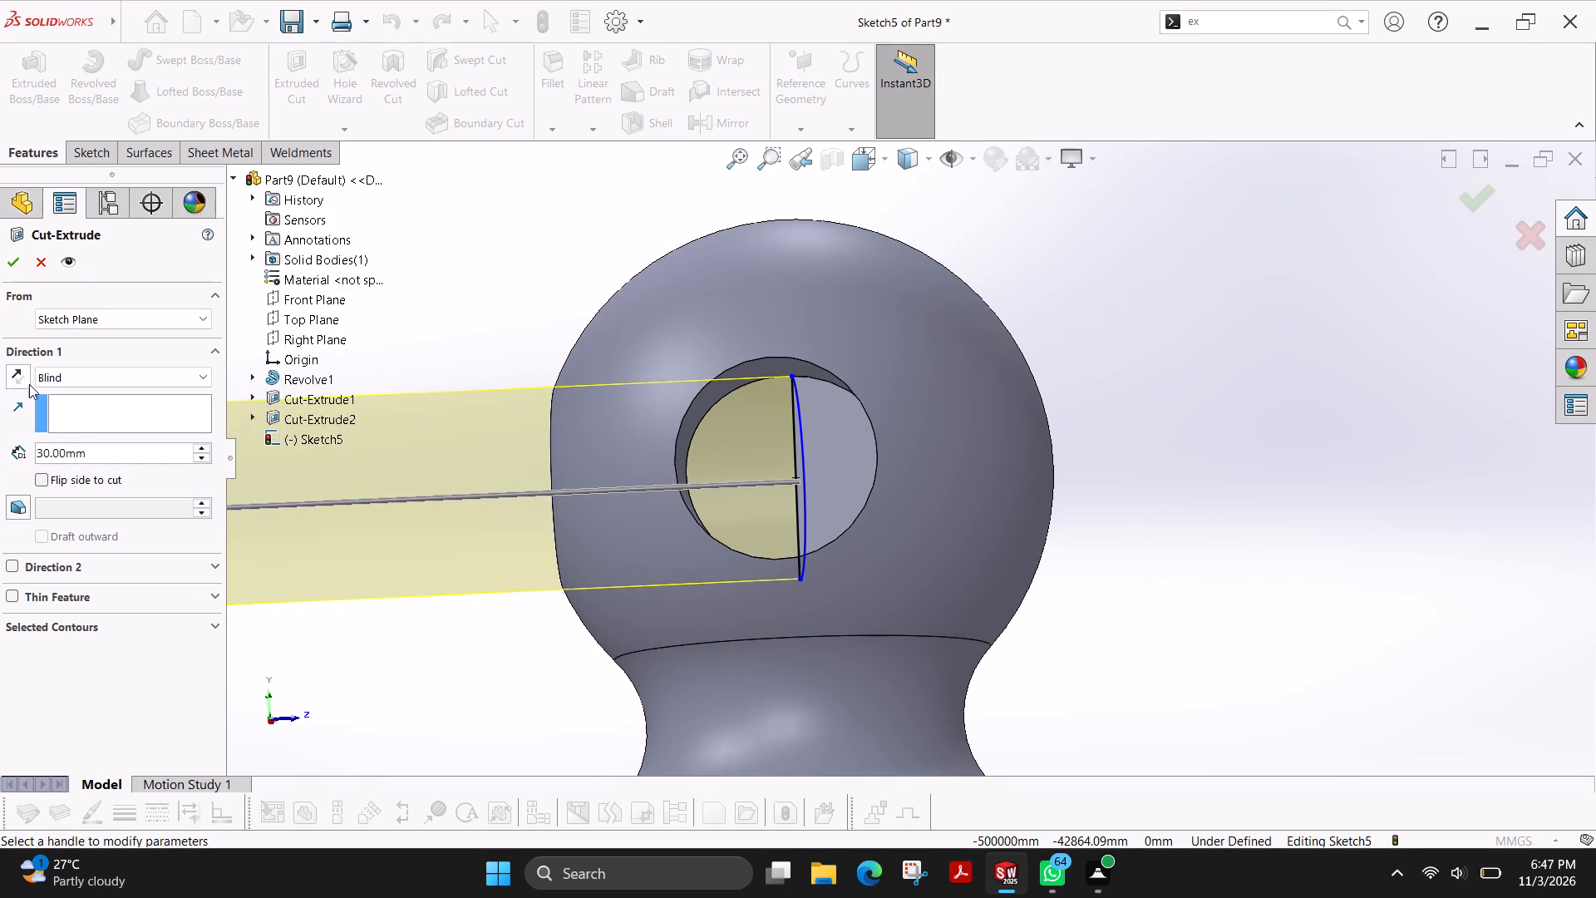
click(17, 382)
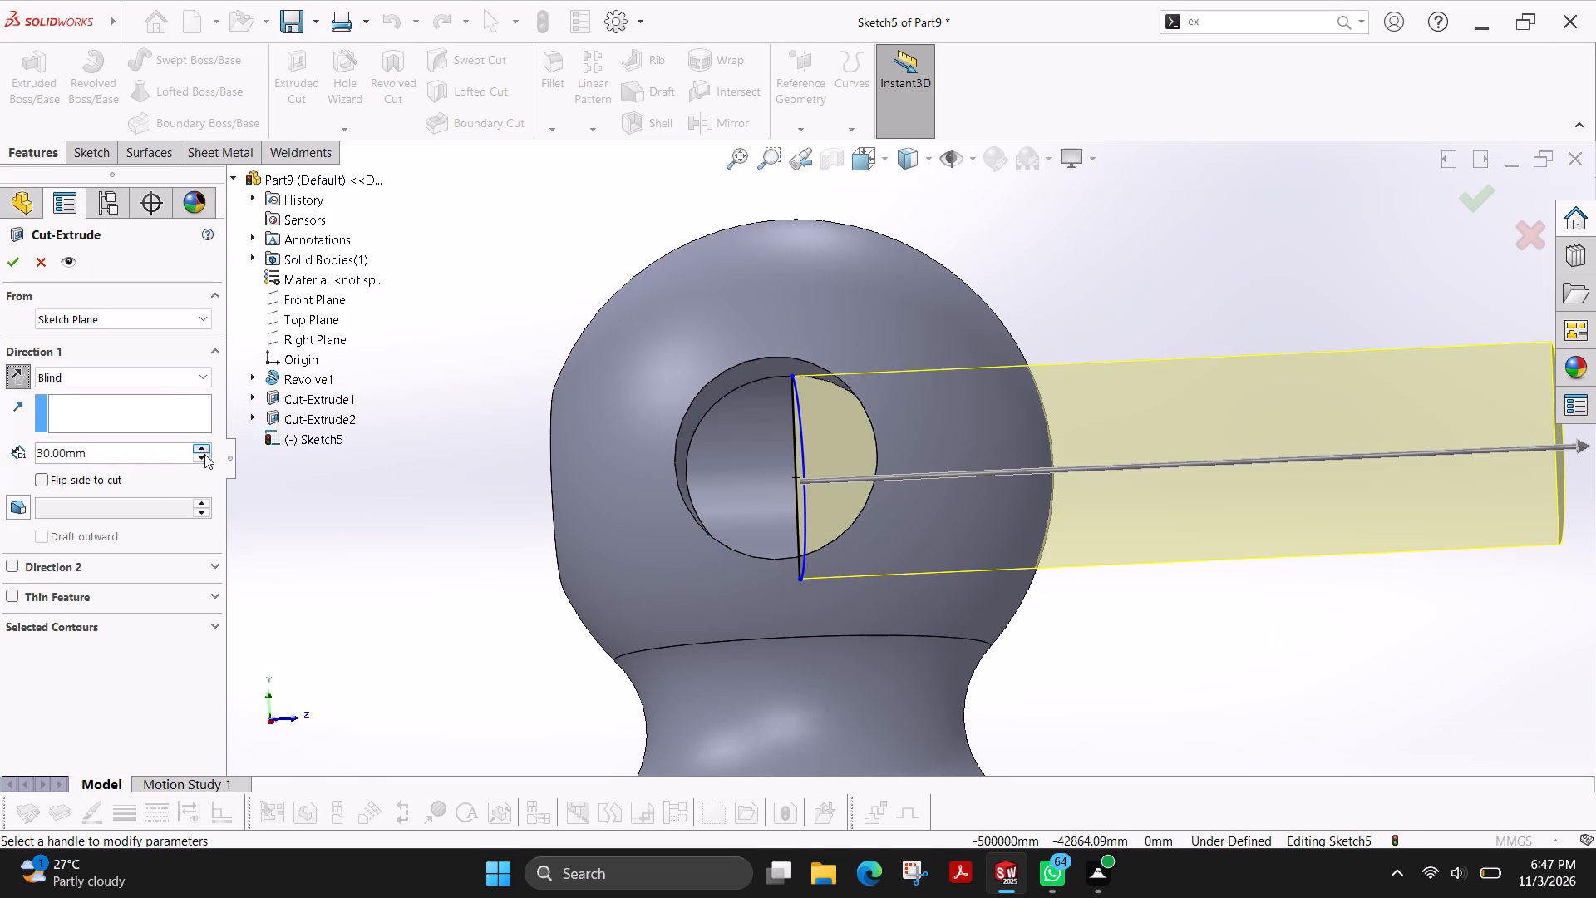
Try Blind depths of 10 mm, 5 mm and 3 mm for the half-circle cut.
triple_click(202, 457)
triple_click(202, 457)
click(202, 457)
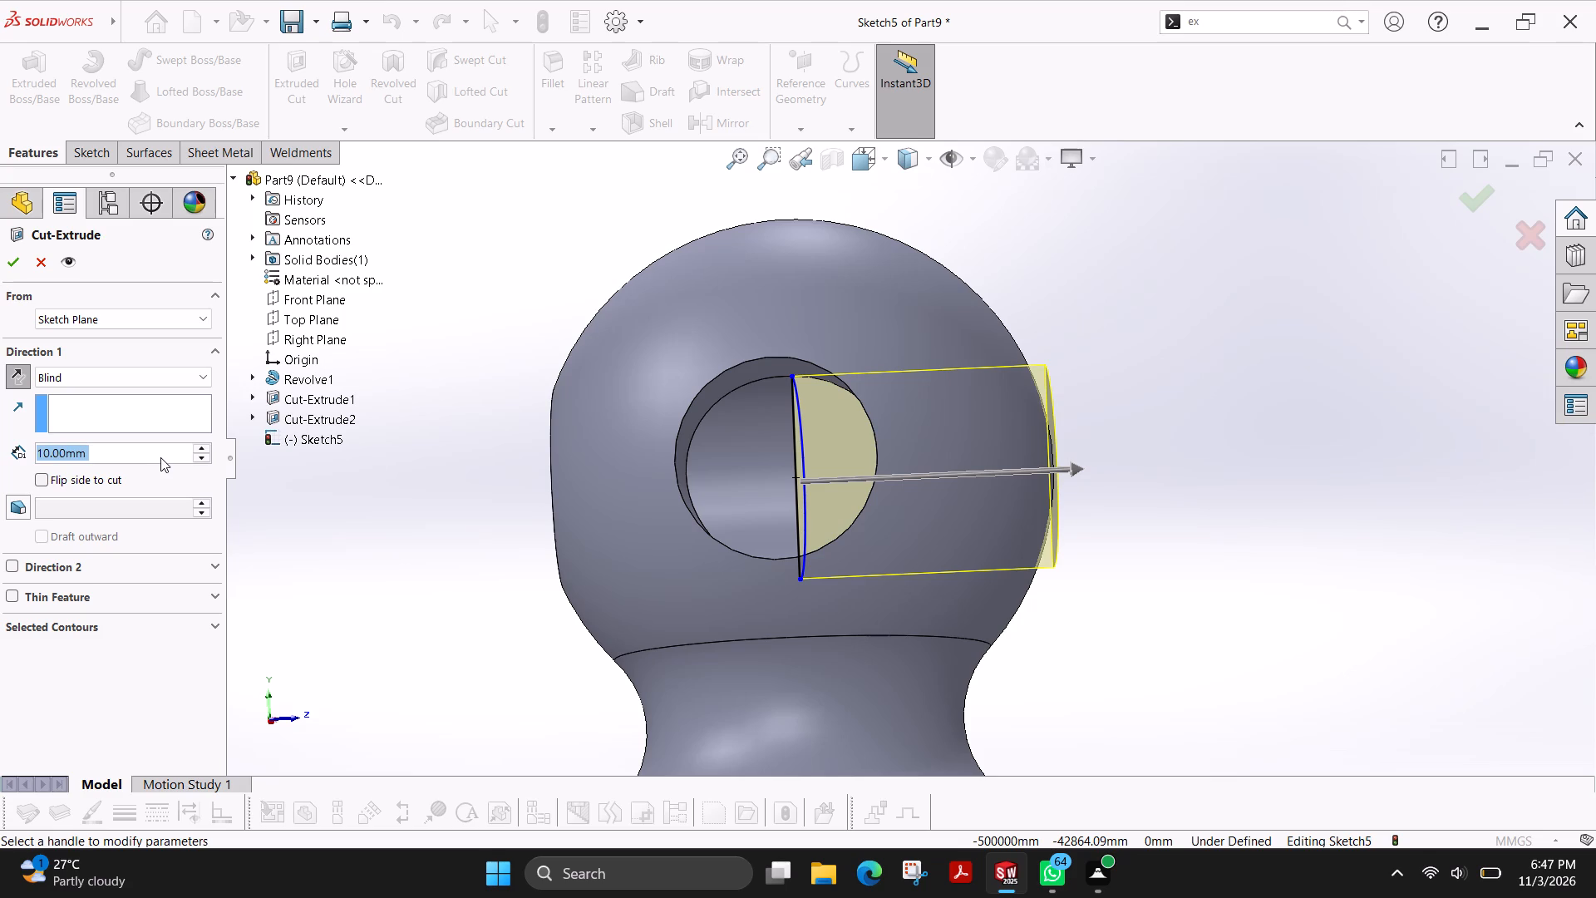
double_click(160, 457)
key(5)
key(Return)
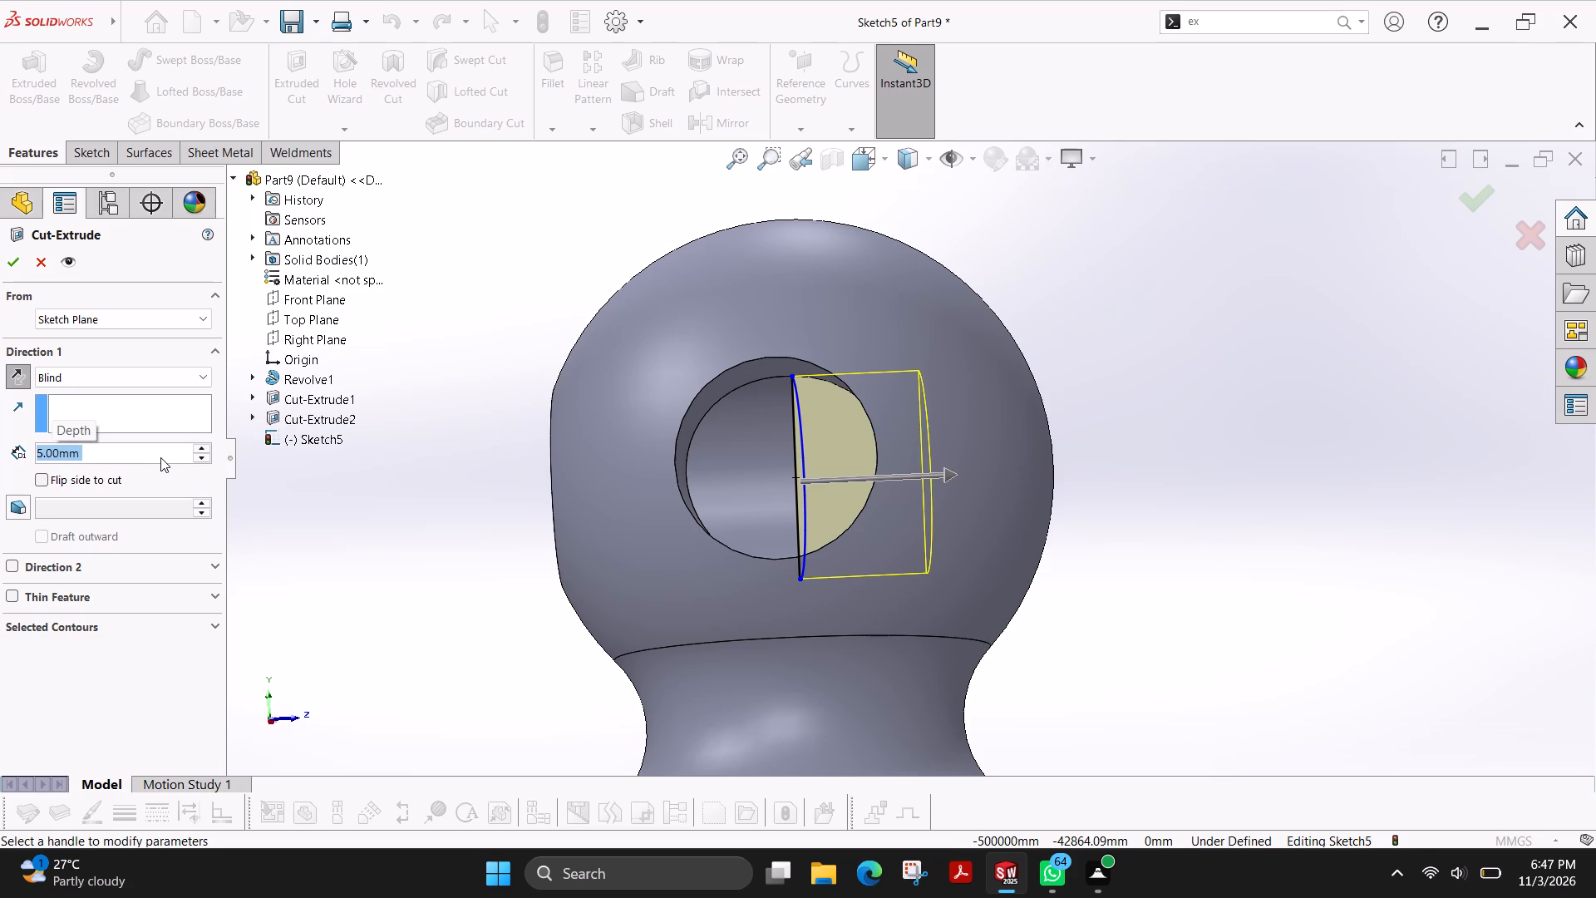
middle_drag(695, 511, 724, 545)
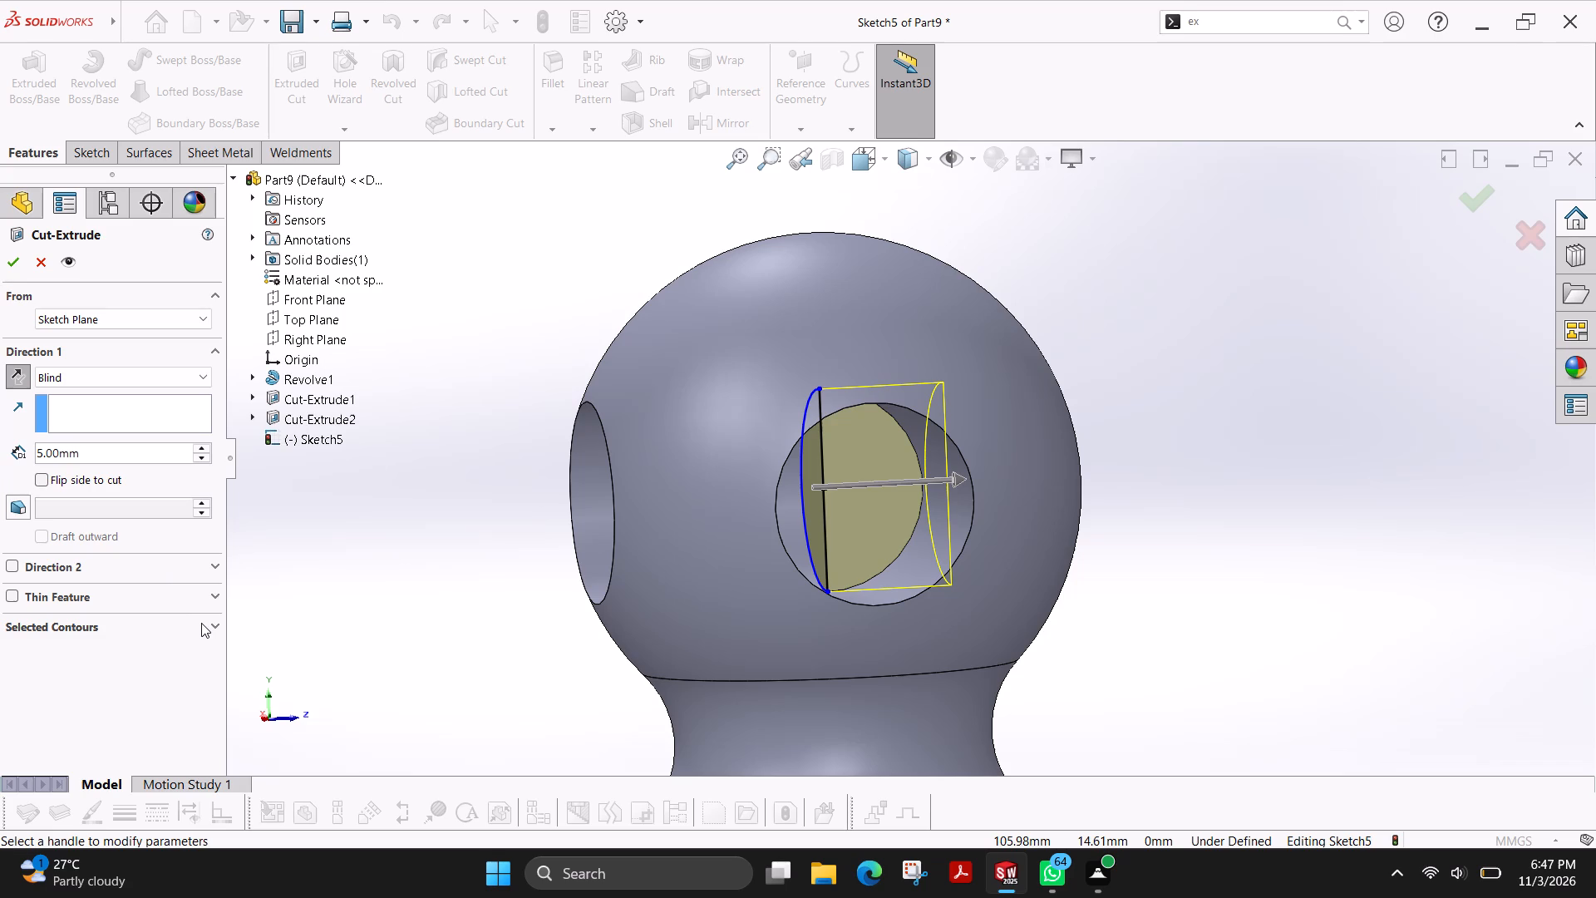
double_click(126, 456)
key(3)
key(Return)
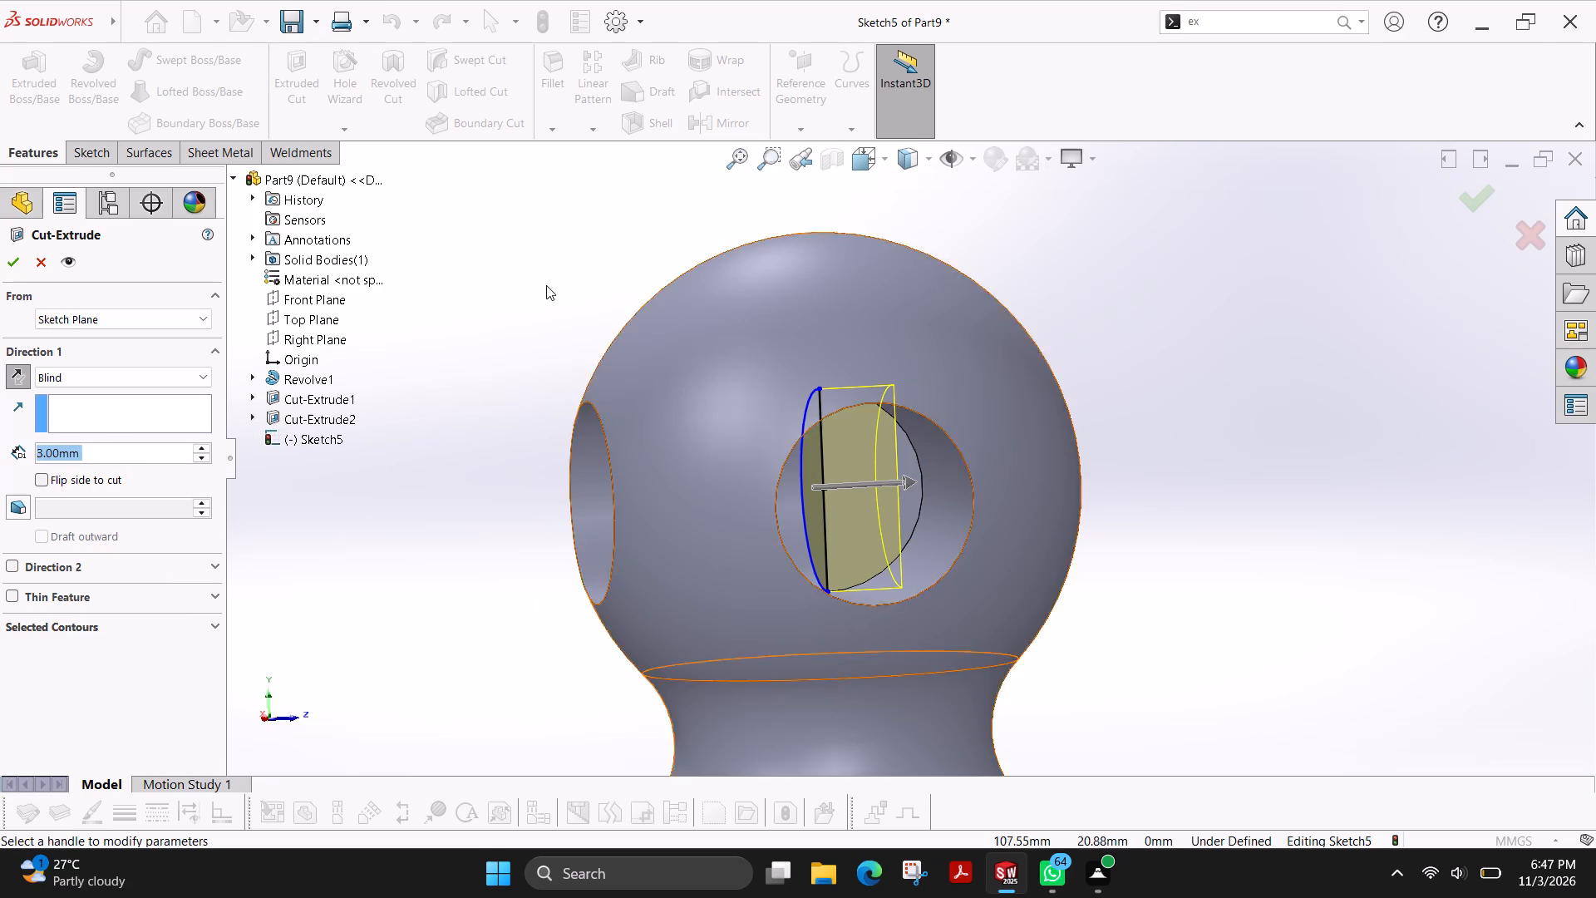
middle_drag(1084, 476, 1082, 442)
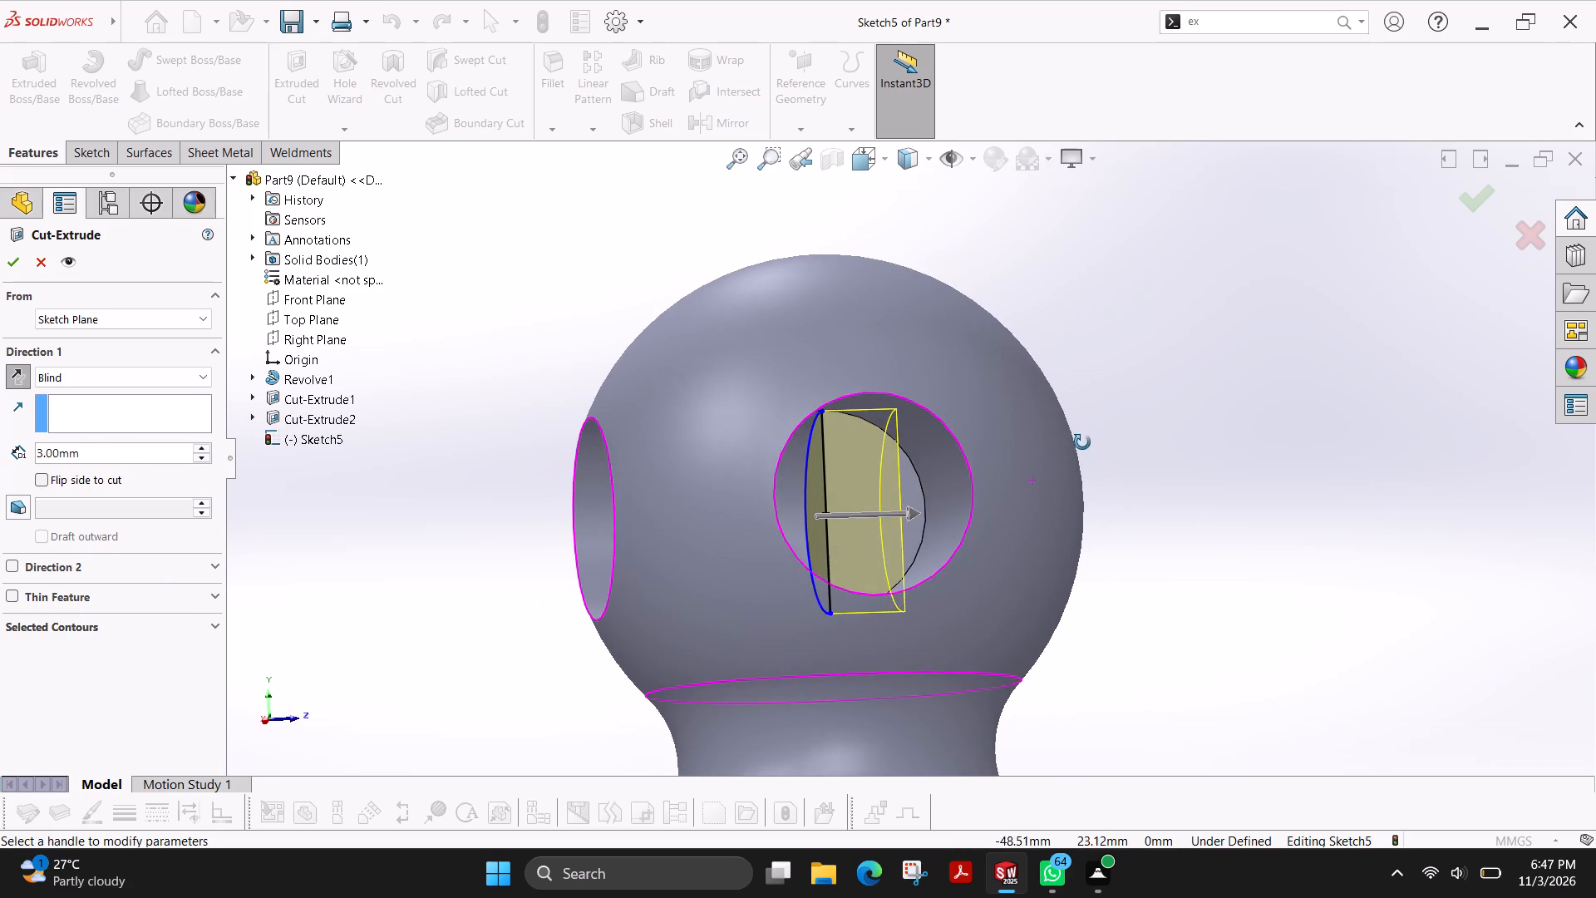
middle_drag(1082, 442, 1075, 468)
Set the half-circle cut's Blind depth to 4 mm and complete the extruded cut.
double_click(156, 460)
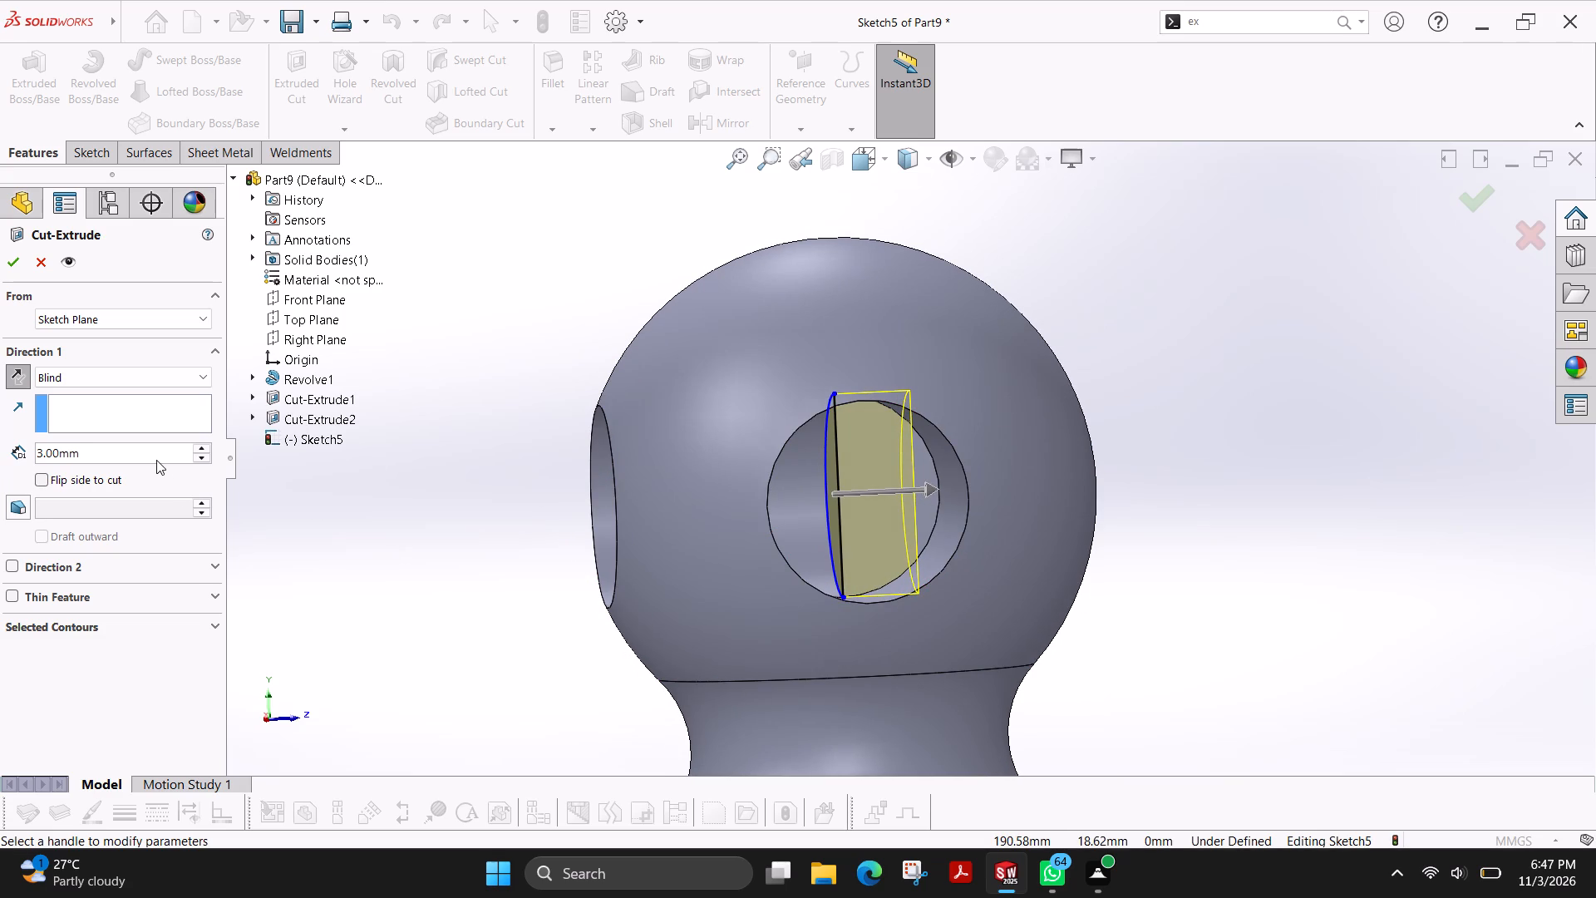
key(4)
key(Return)
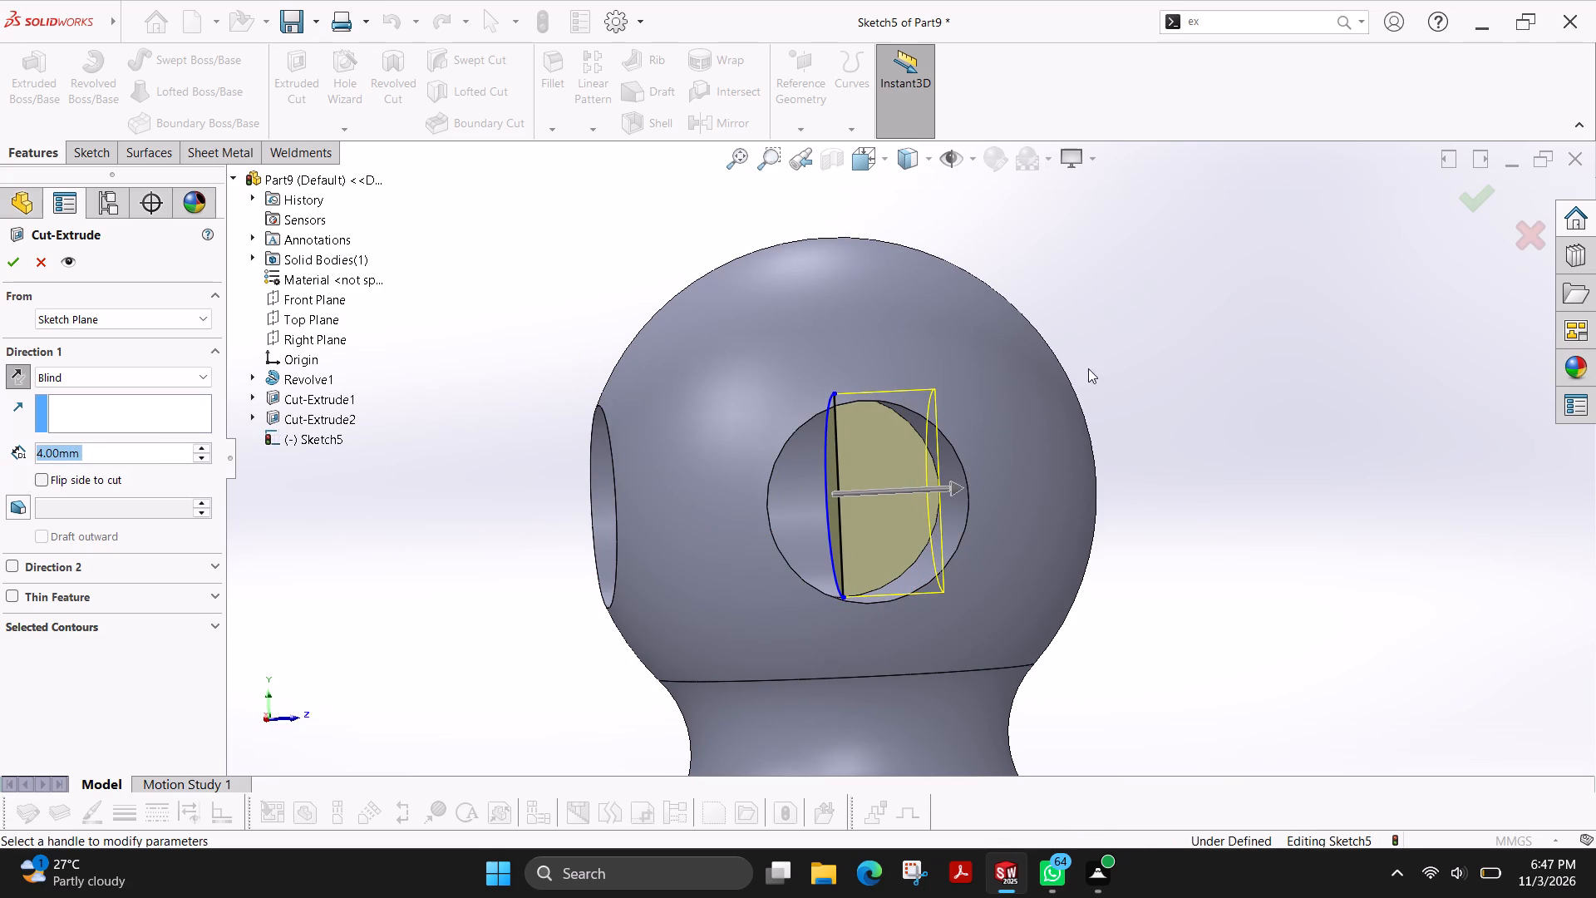
middle_click(1104, 358)
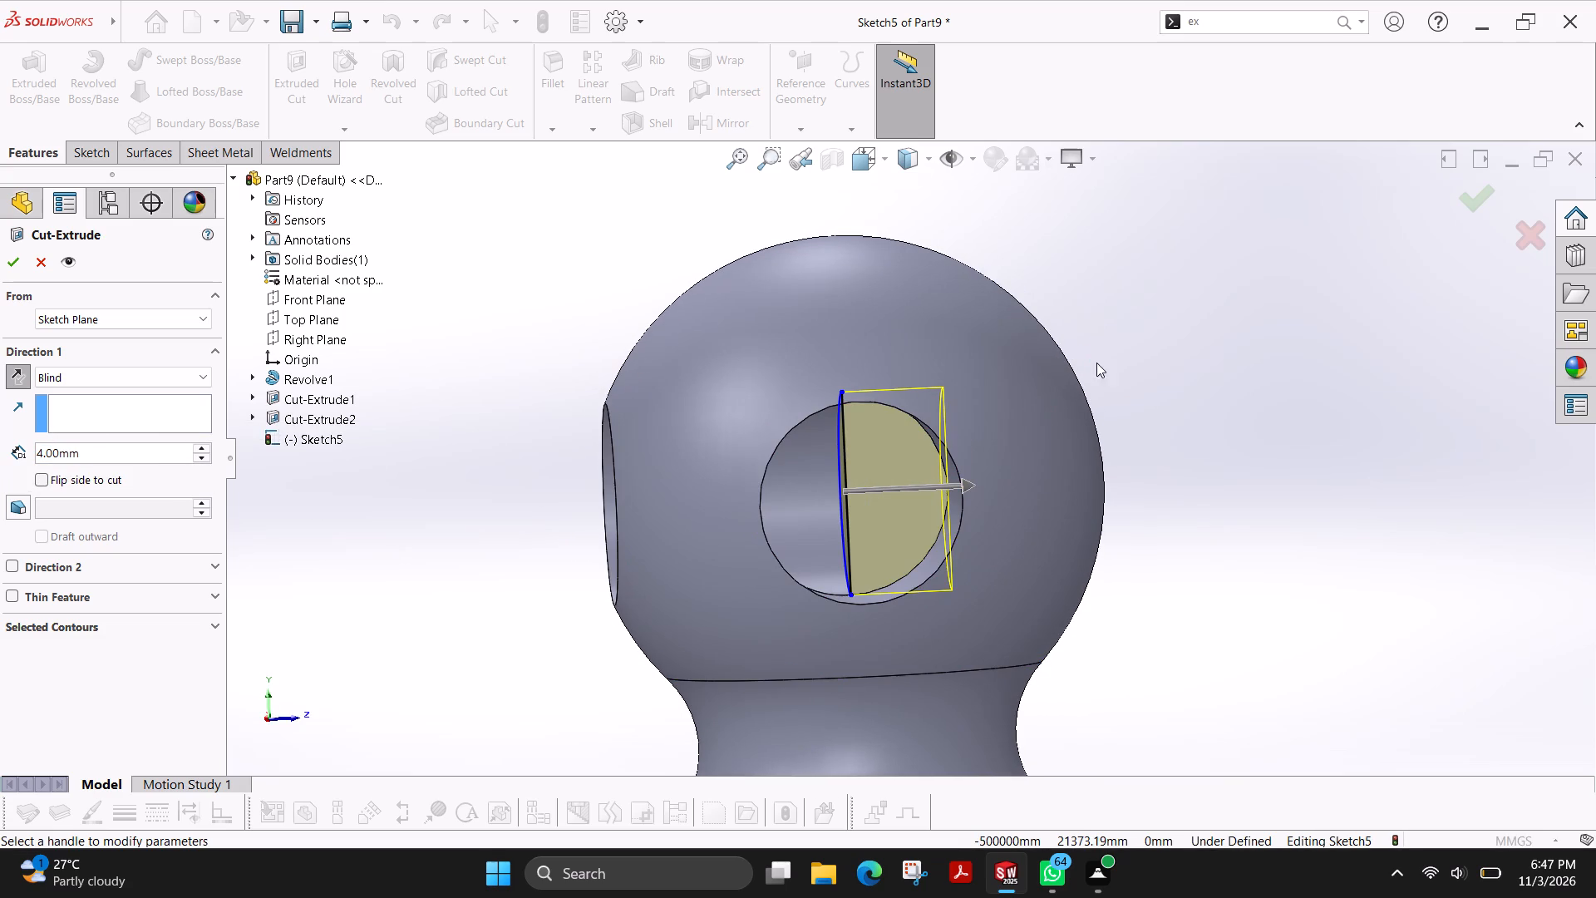
click(5, 264)
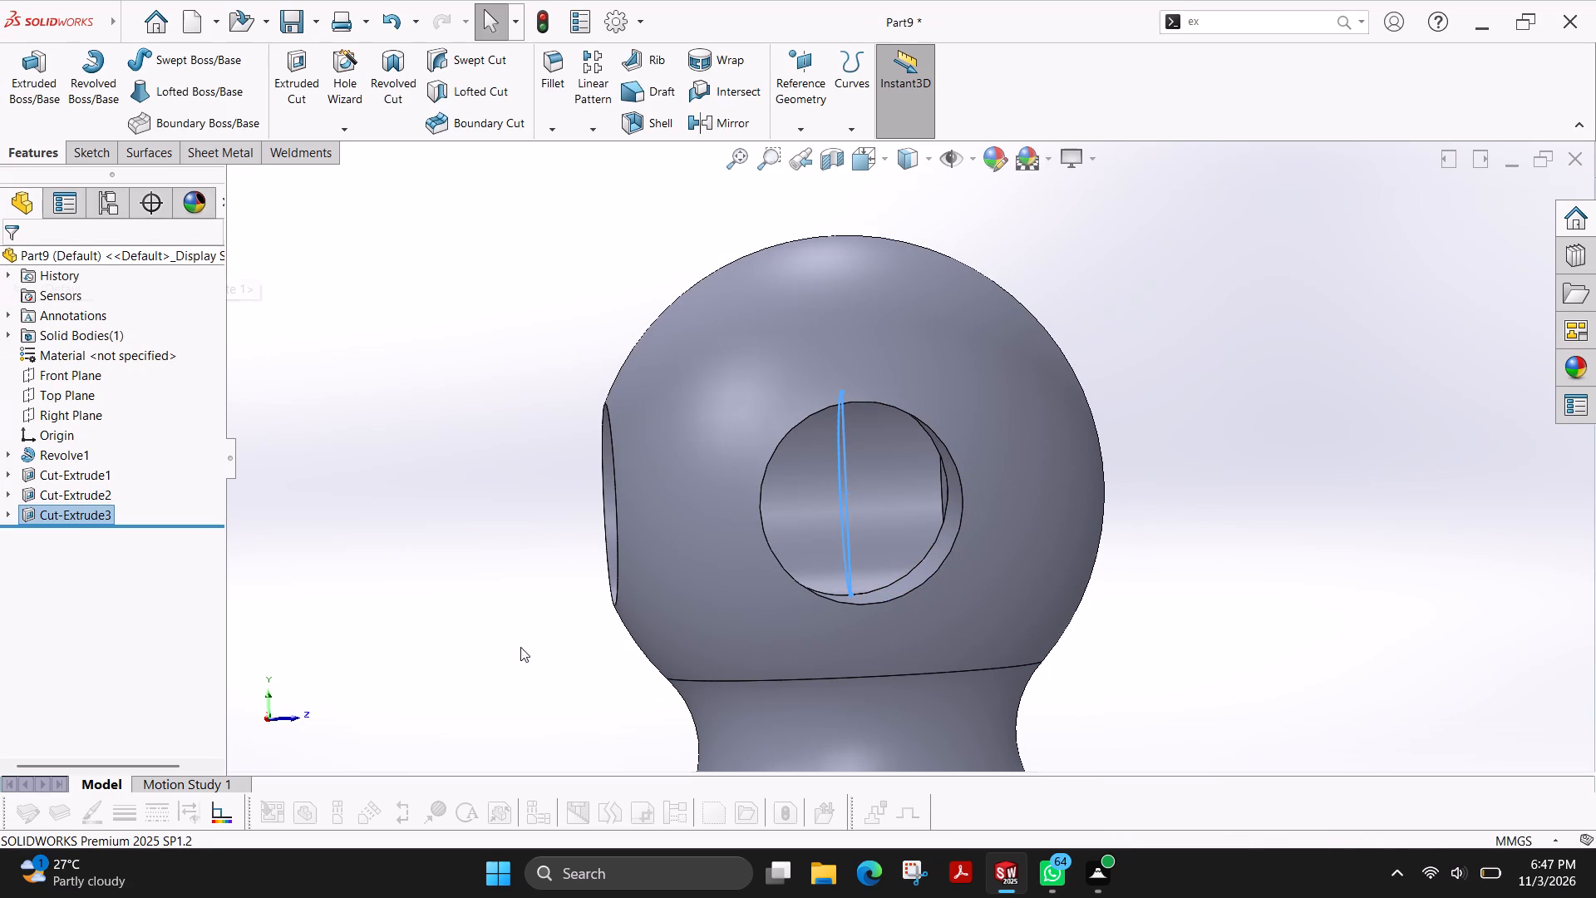
Examine the new half-circle cut where the two 8 mm holes meet inside the ball, from several angles.
middle_drag(567, 629, 722, 607)
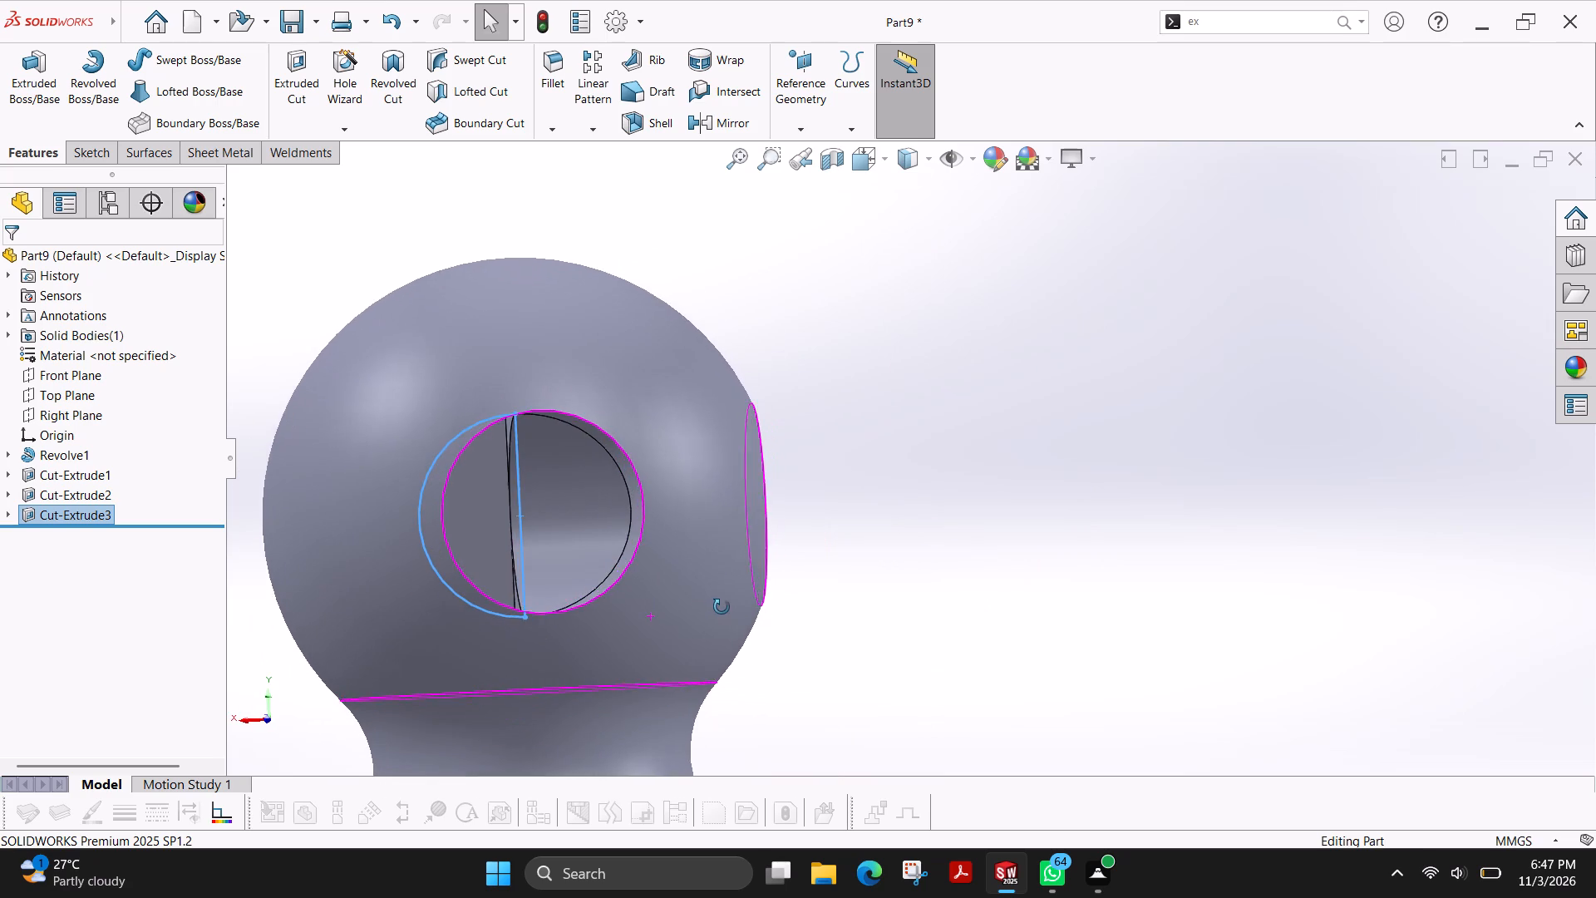
middle_drag(722, 607, 722, 608)
middle_drag(507, 485, 519, 426)
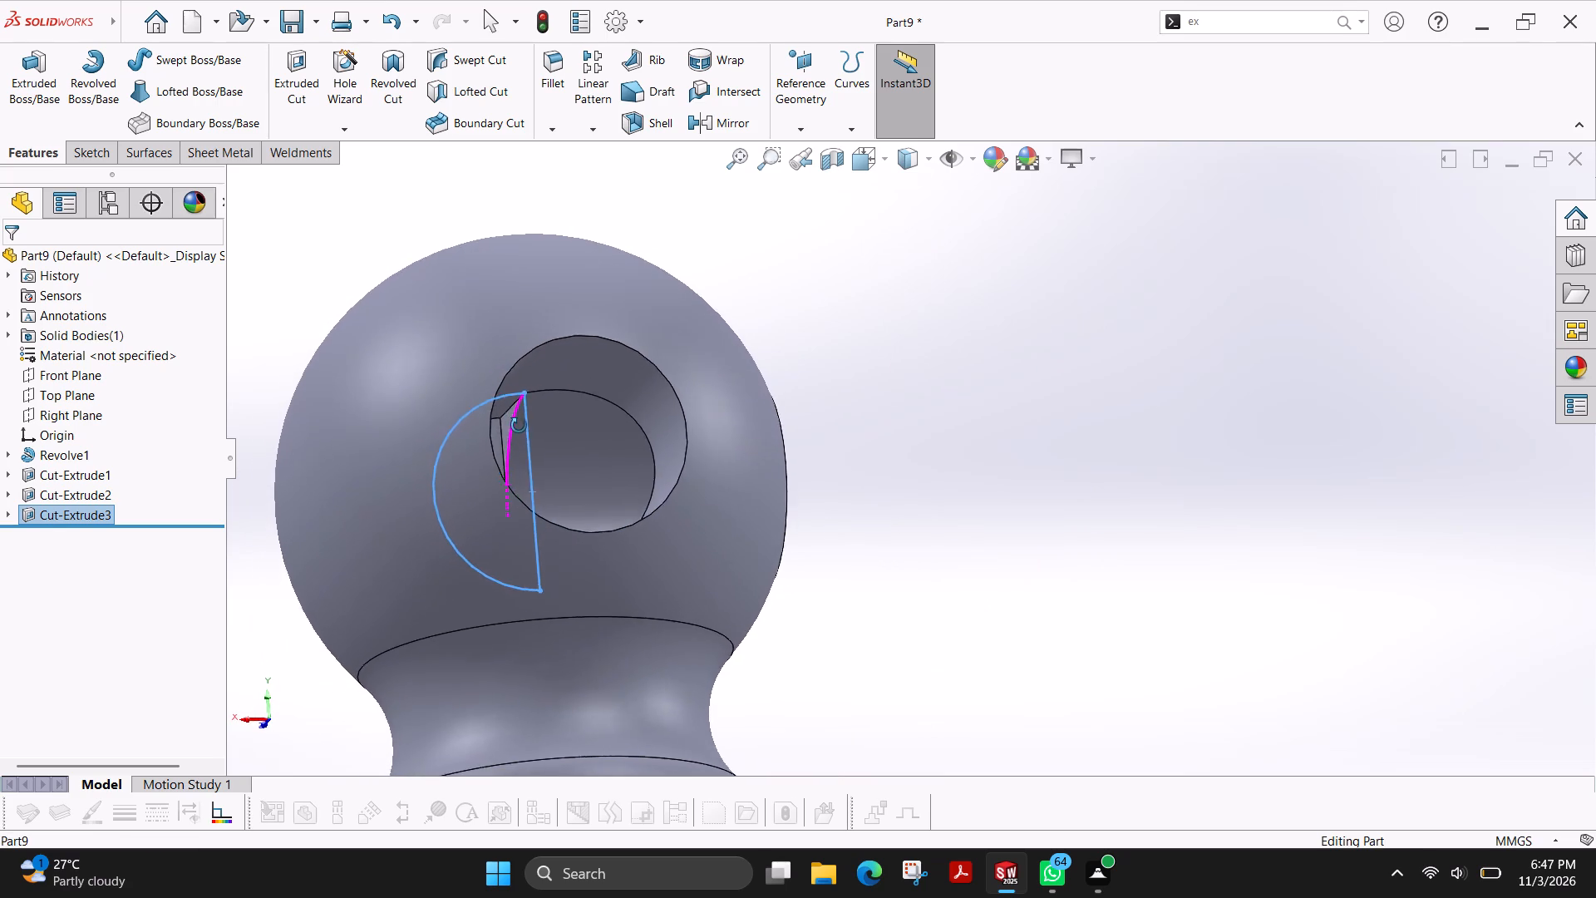
middle_drag(519, 426, 816, 588)
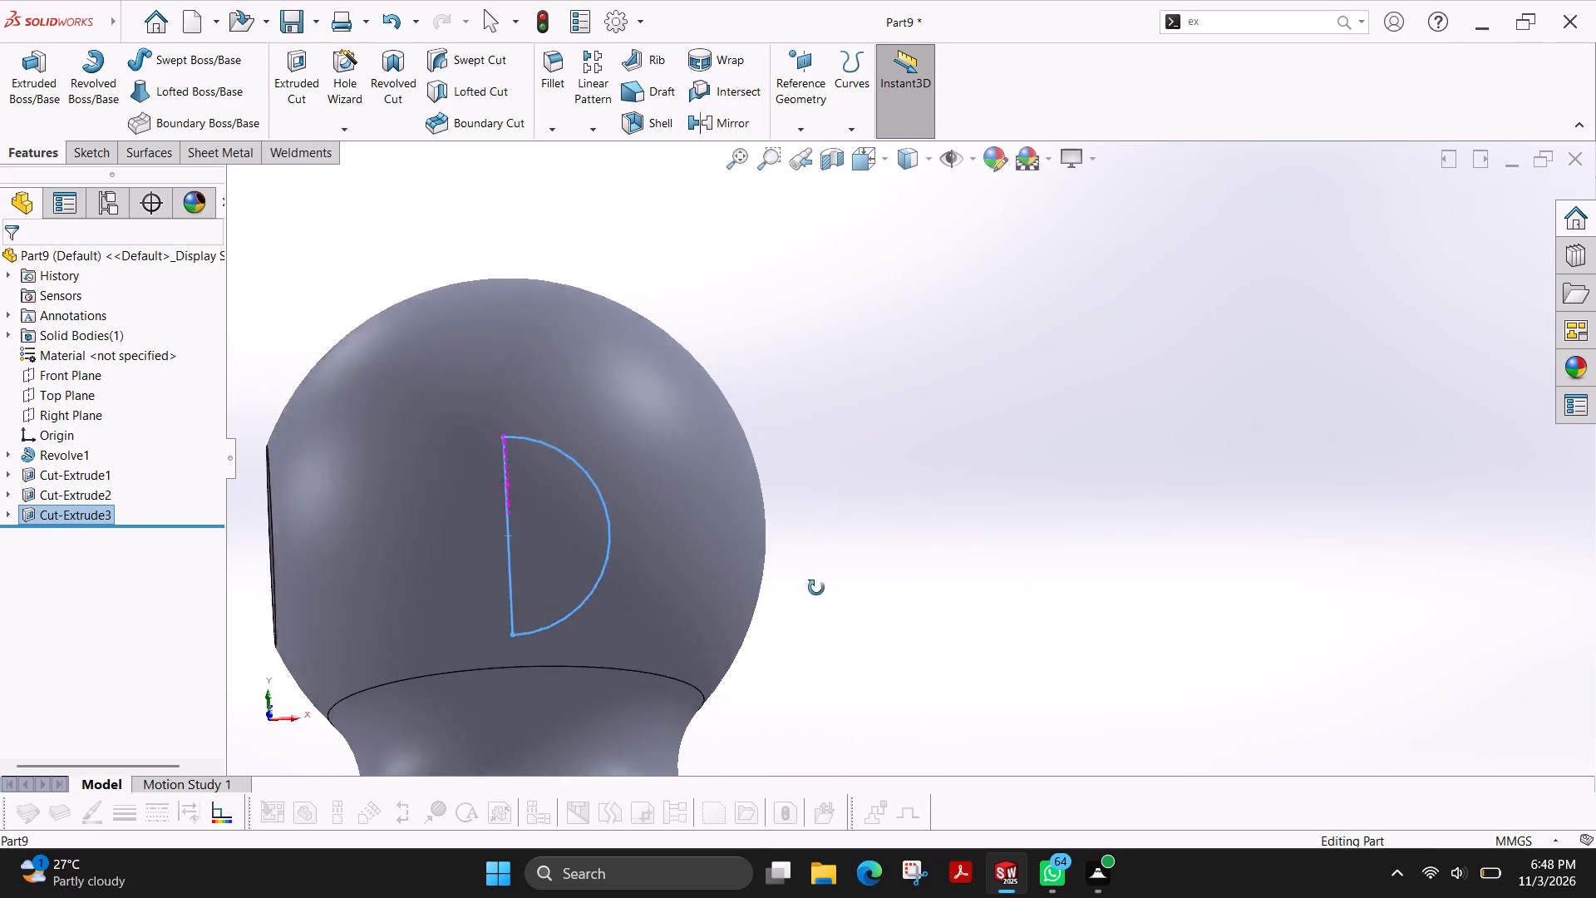
middle_drag(816, 588, 1077, 549)
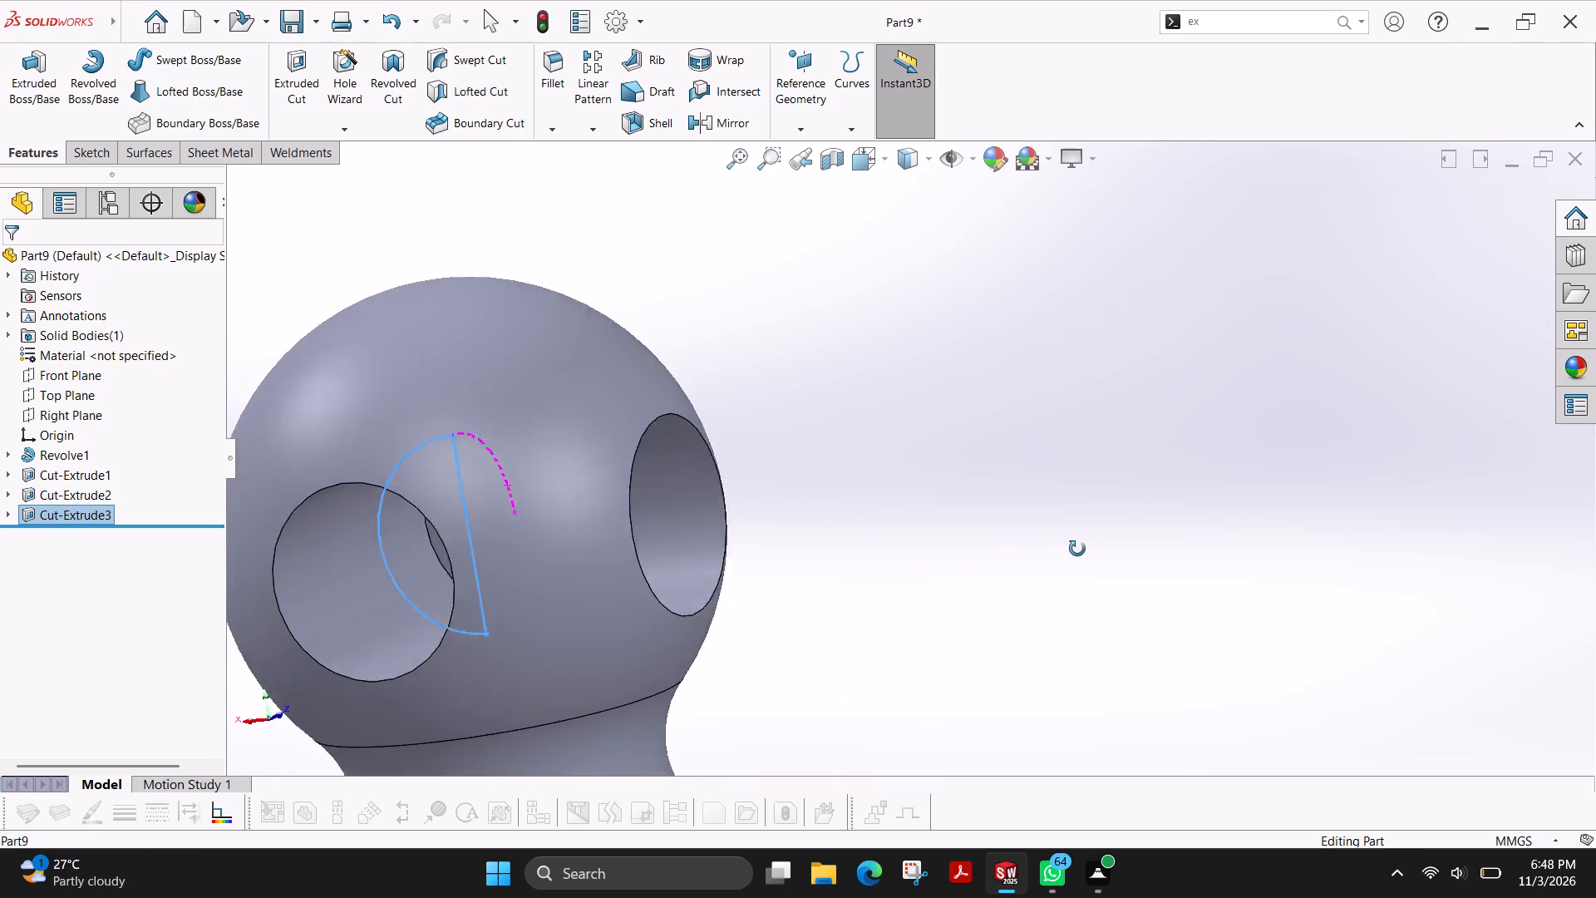
middle_drag(1077, 549, 1113, 518)
scroll(551, 566, down, 1)
middle_drag(552, 568, 544, 570)
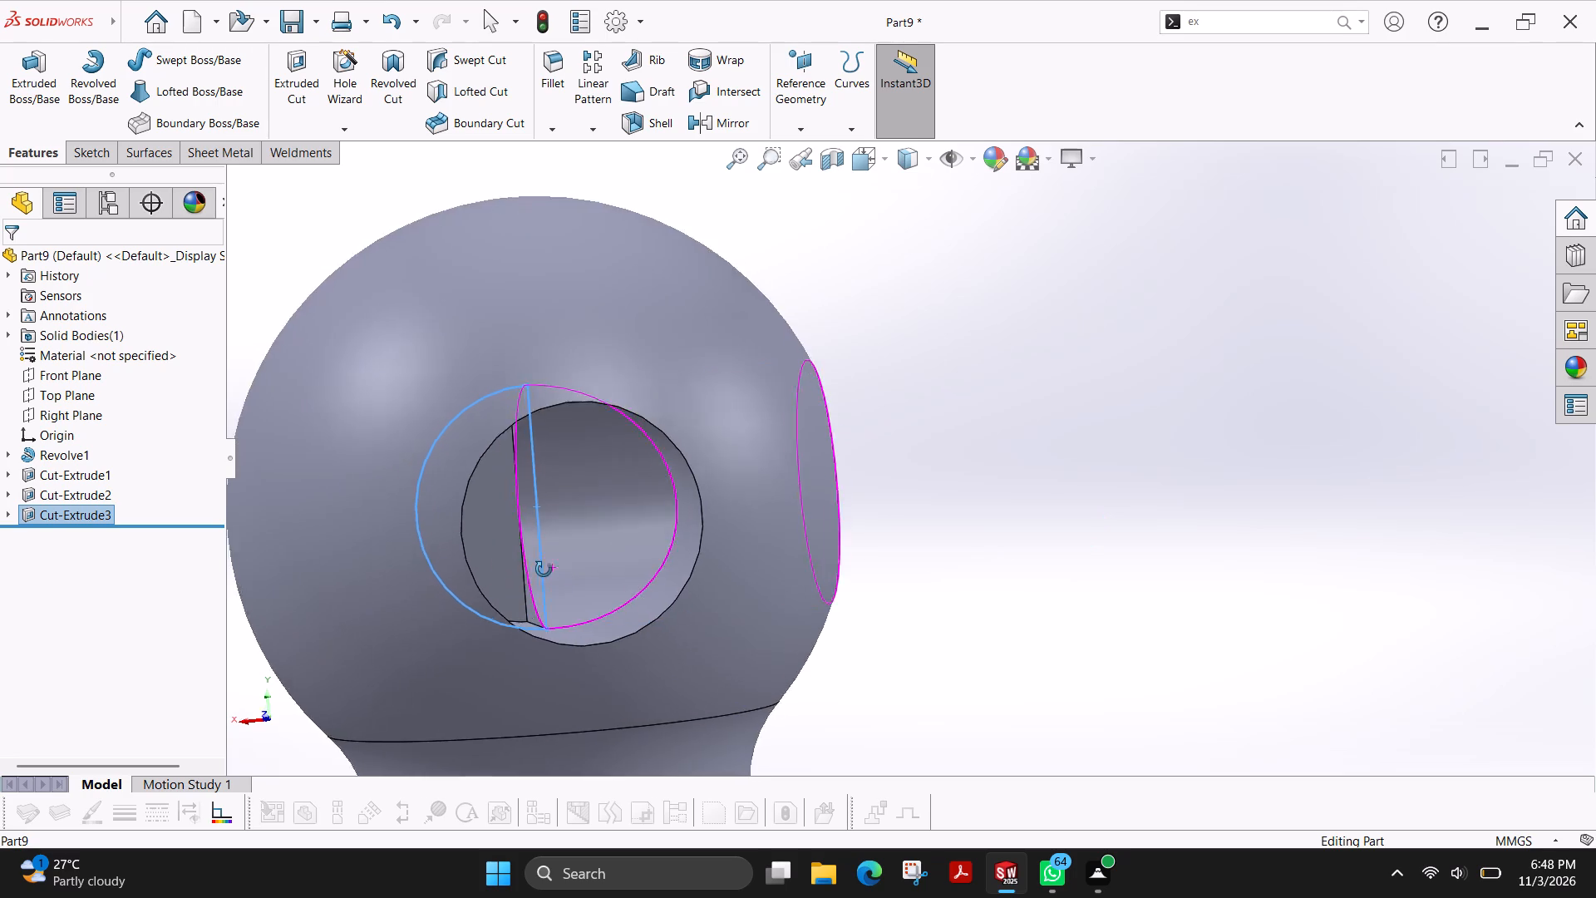
middle_drag(544, 570, 519, 591)
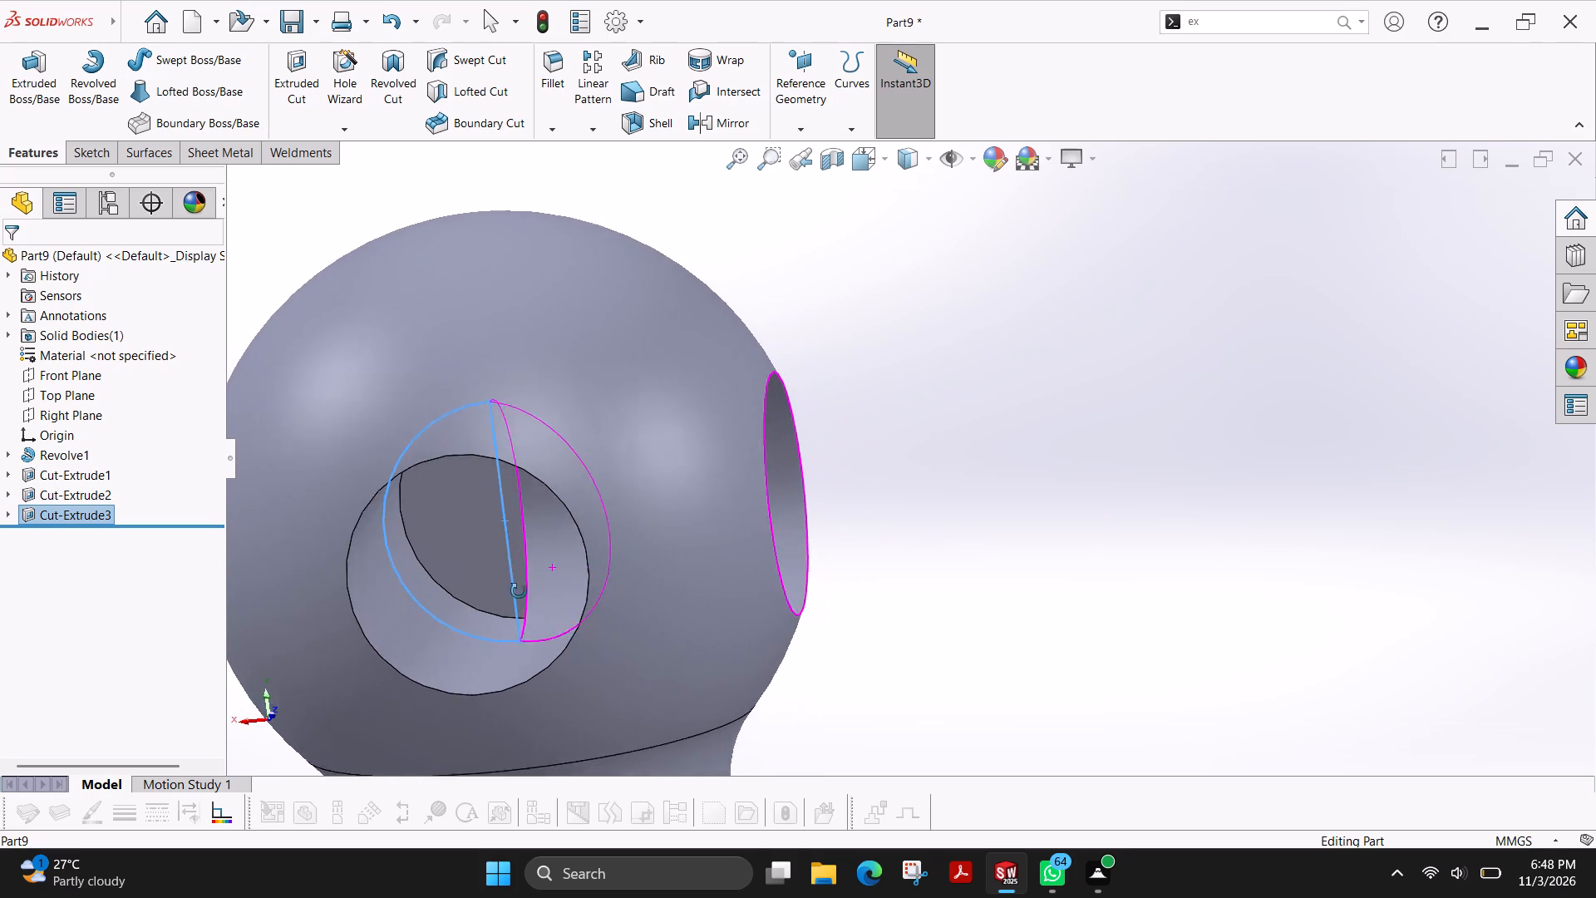
middle_drag(519, 591, 539, 506)
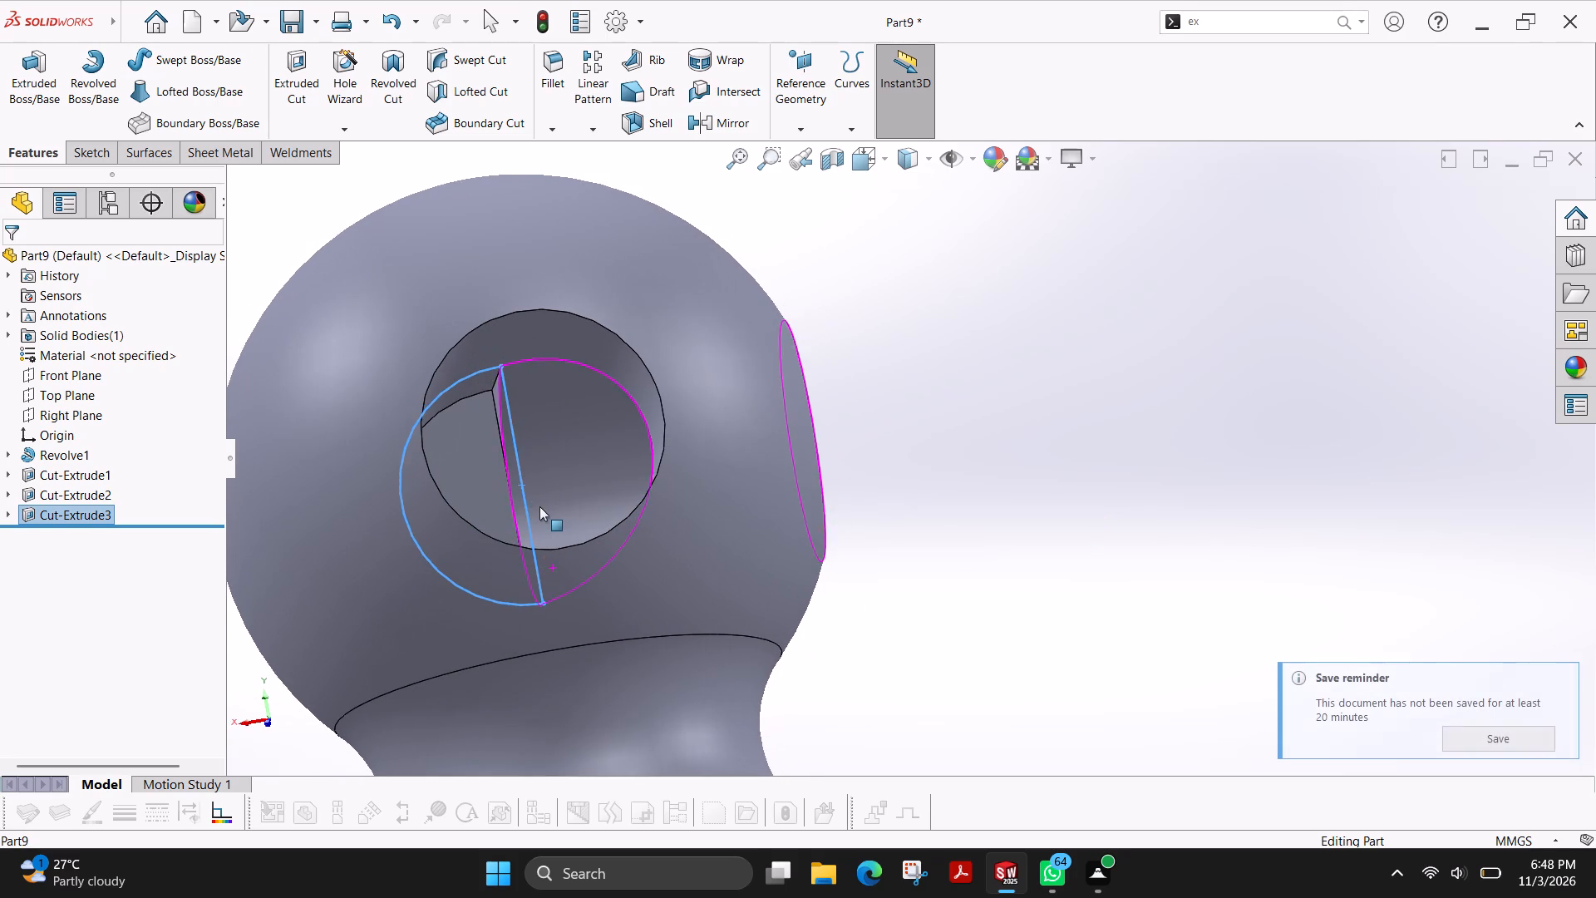
middle_drag(869, 362, 711, 448)
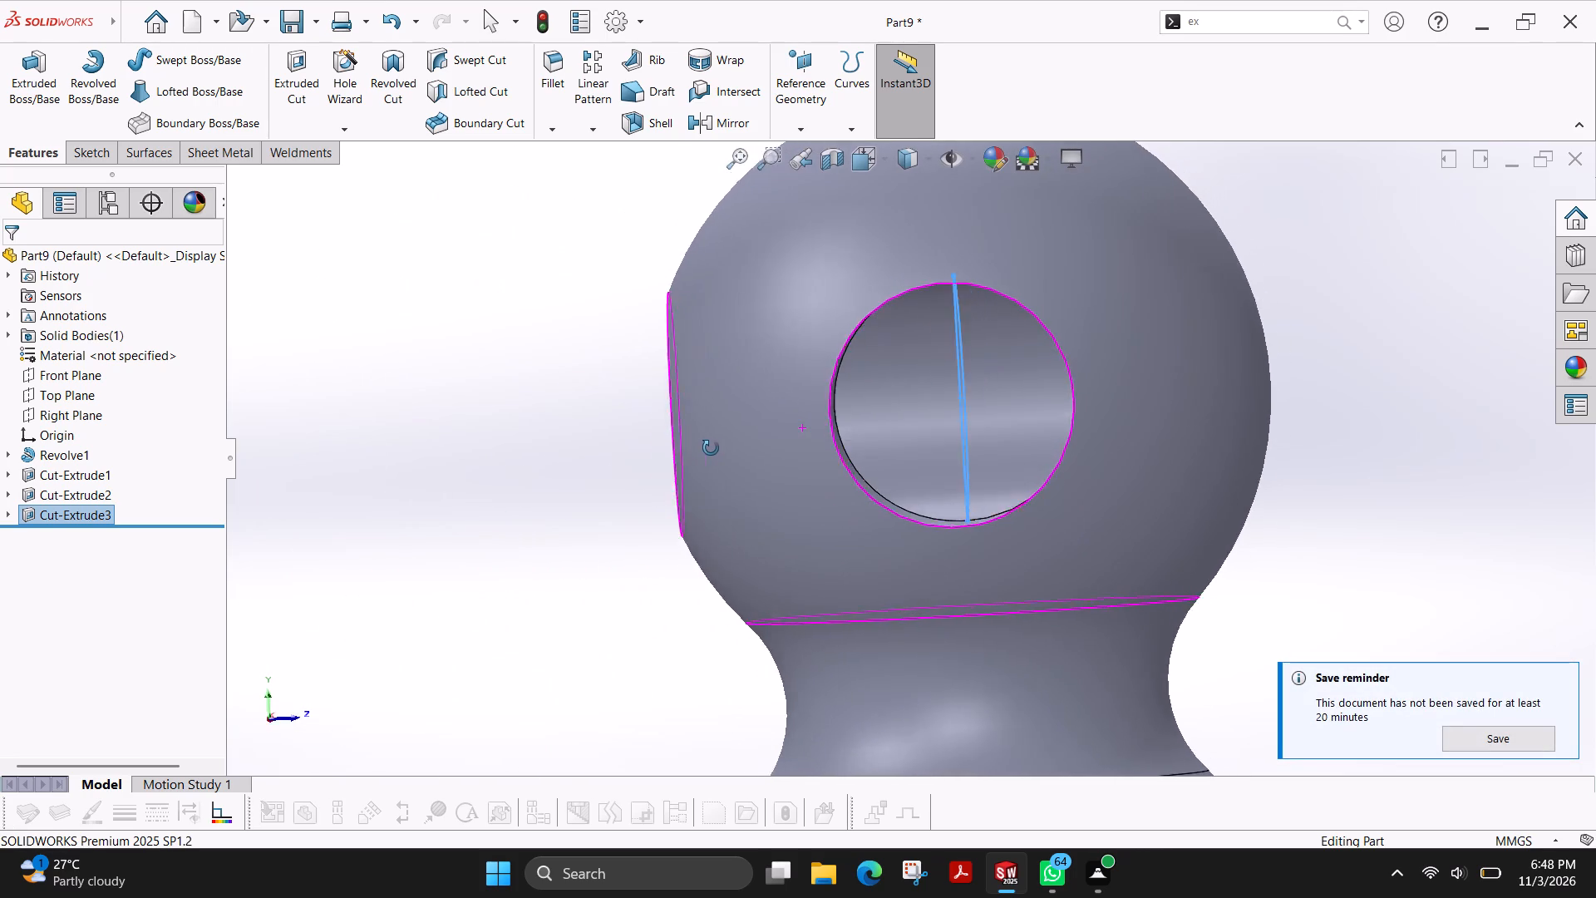
middle_drag(711, 448, 718, 448)
Clear the selection and examine the whole post and both holes in the ball from all around.
scroll(718, 448, up, 5)
middle_drag(719, 467, 803, 488)
key(Escape)
middle_drag(803, 488, 852, 476)
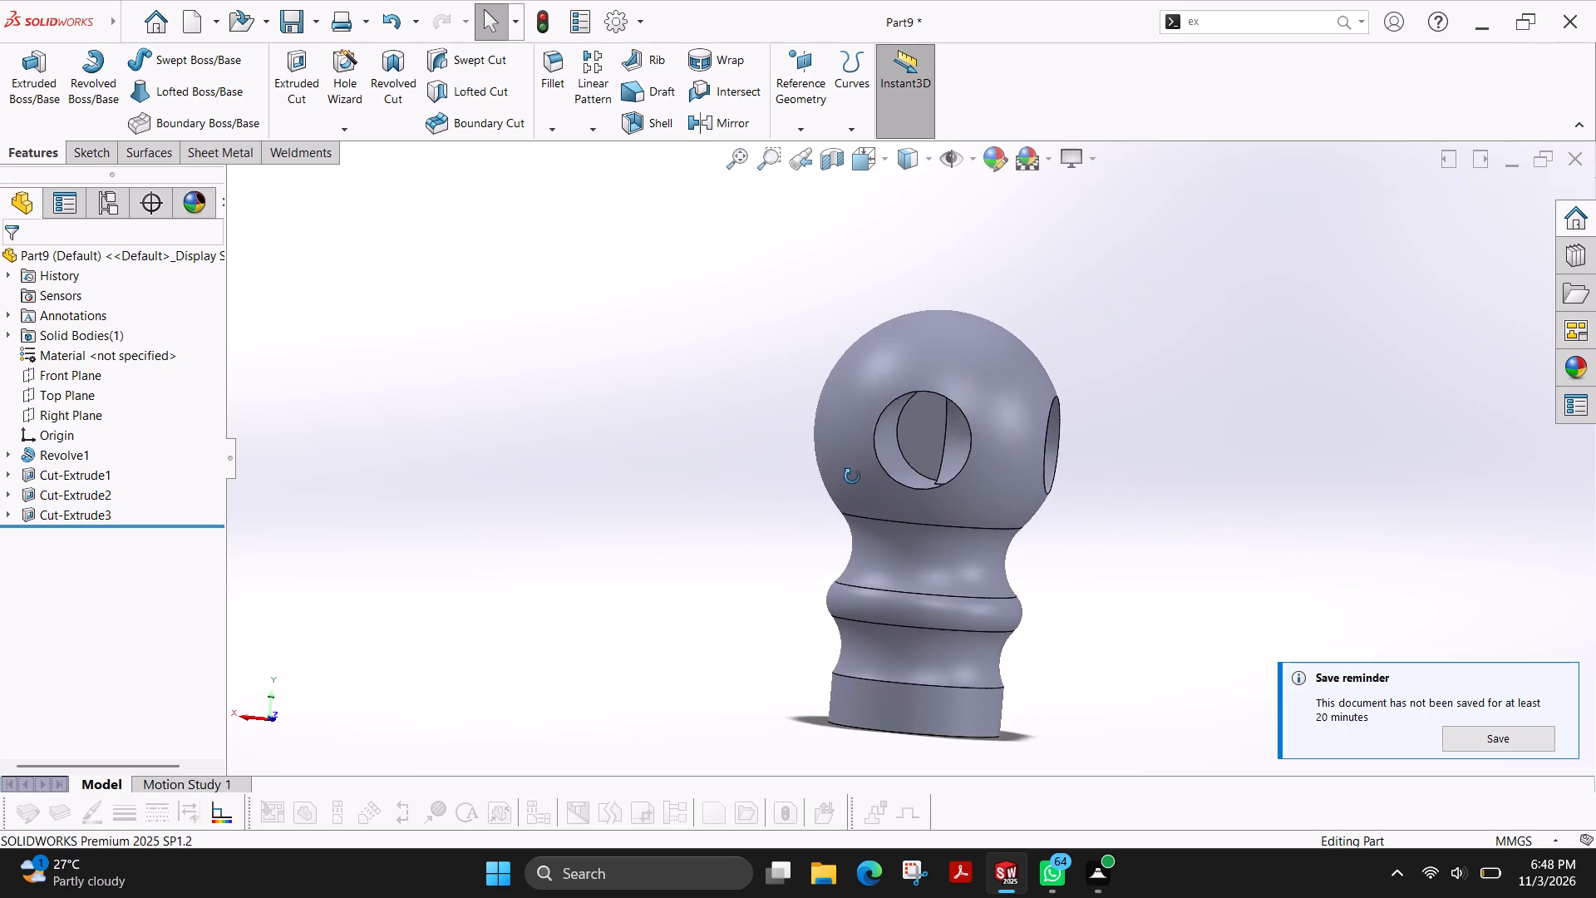
middle_drag(852, 476, 928, 507)
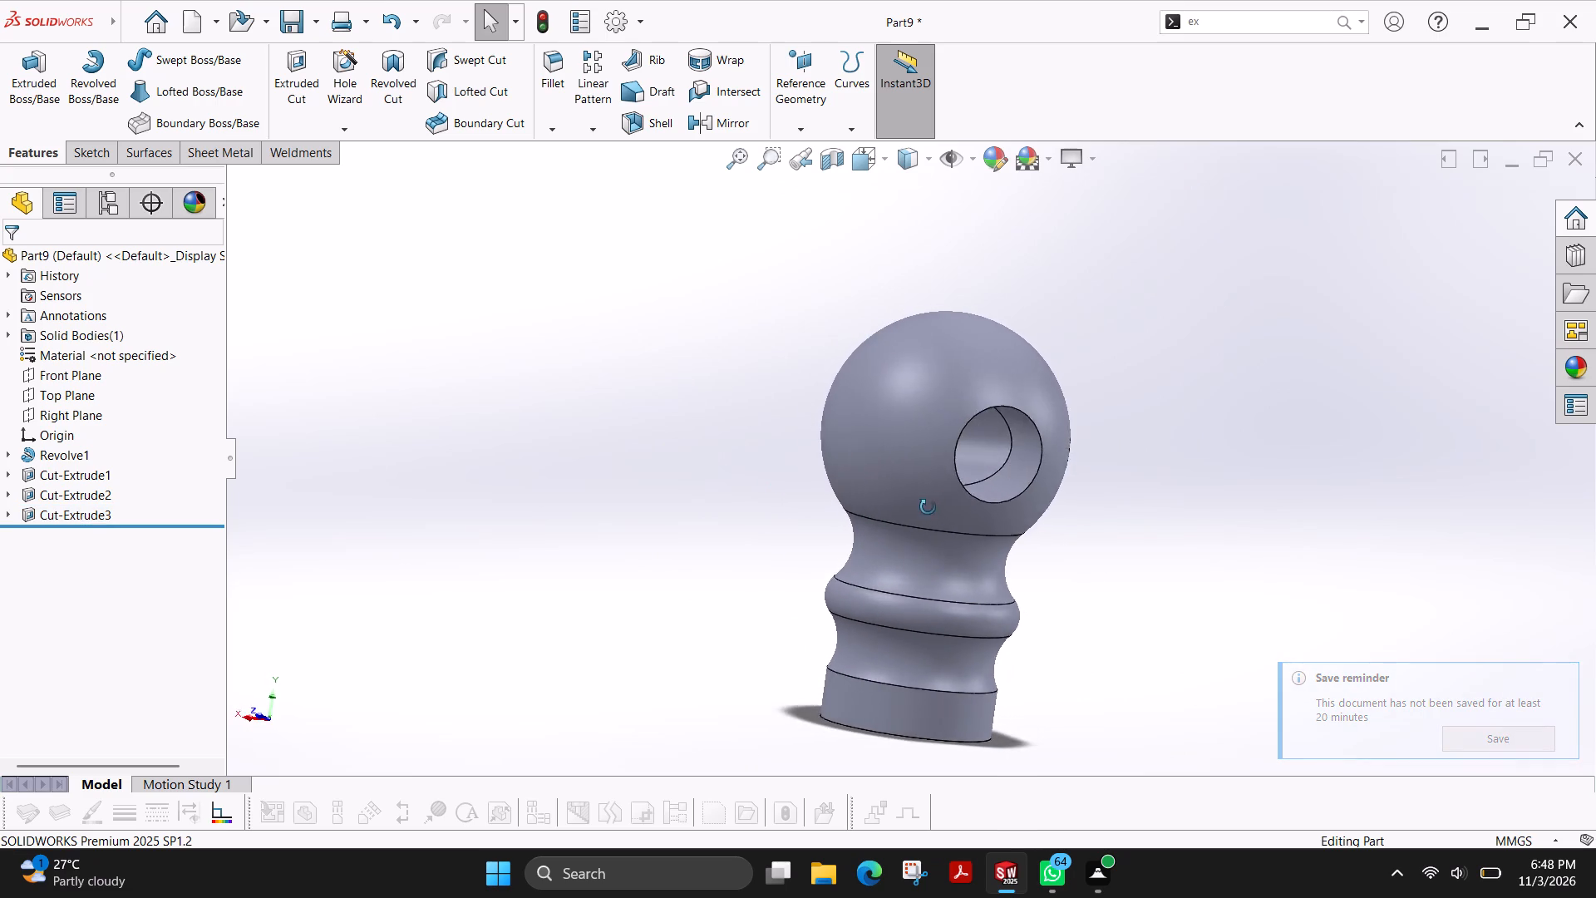
middle_drag(928, 507, 732, 502)
scroll(757, 502, up, 1)
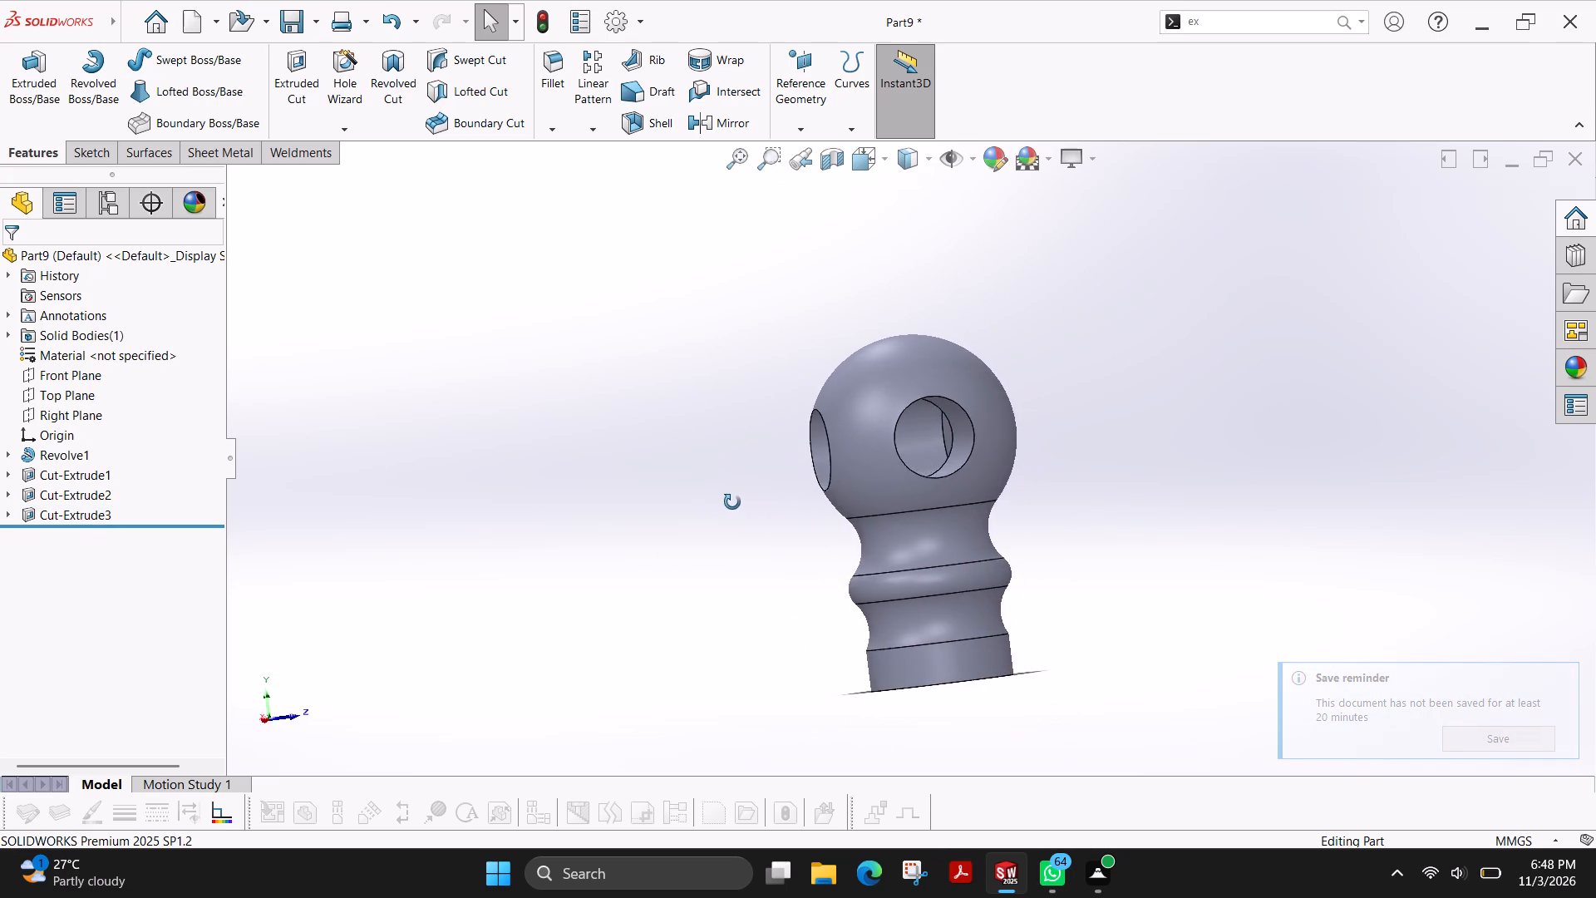
middle_drag(732, 502, 855, 581)
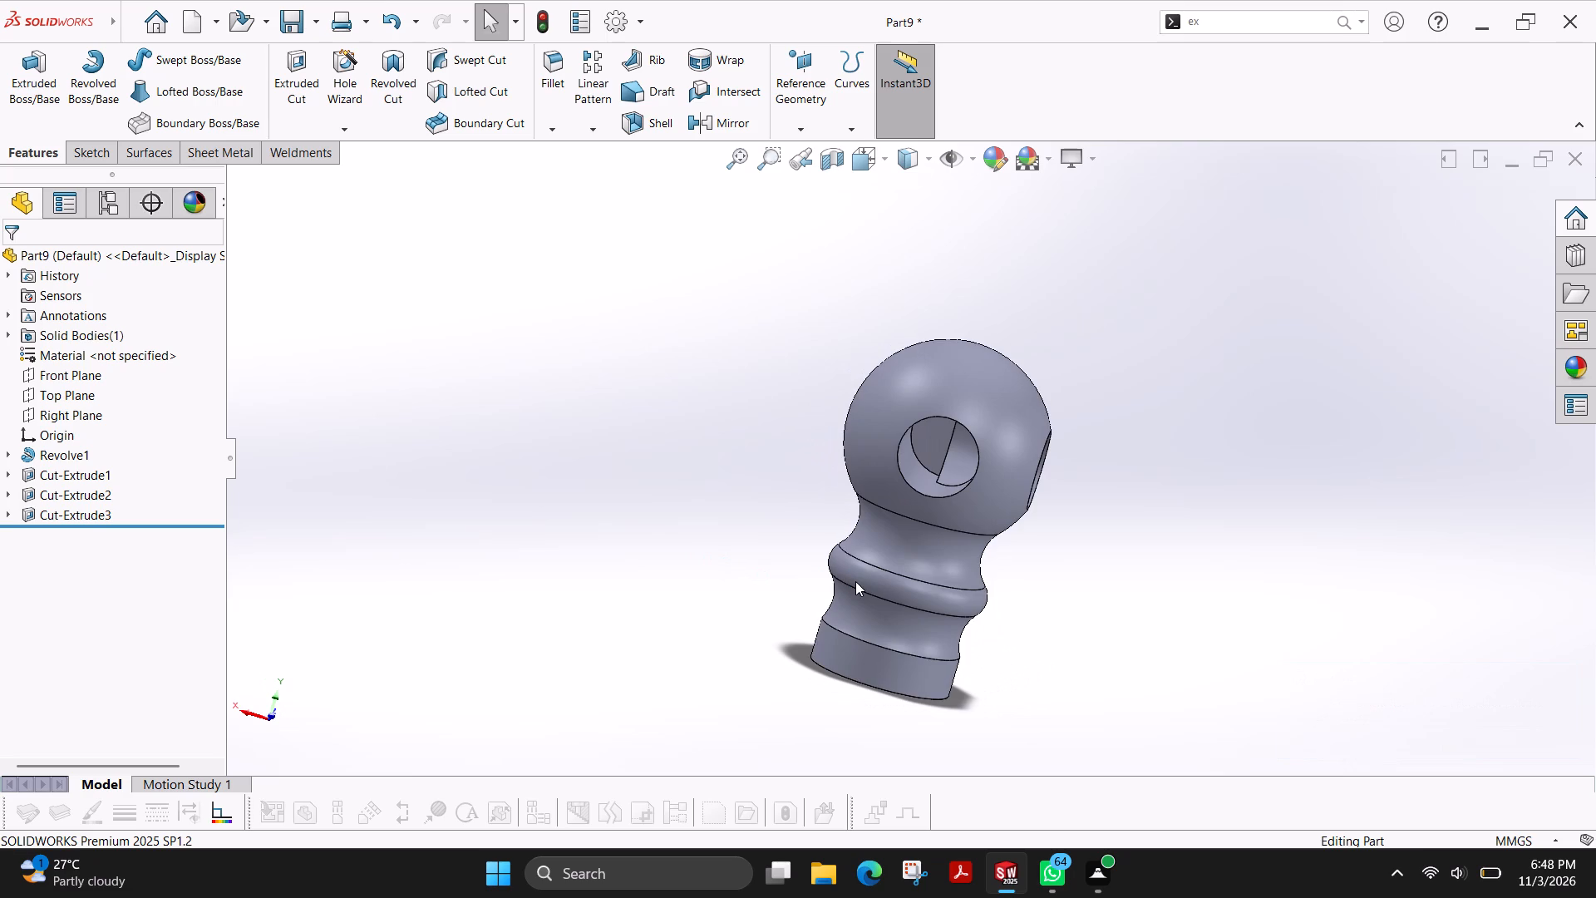
scroll(855, 581, up, 1)
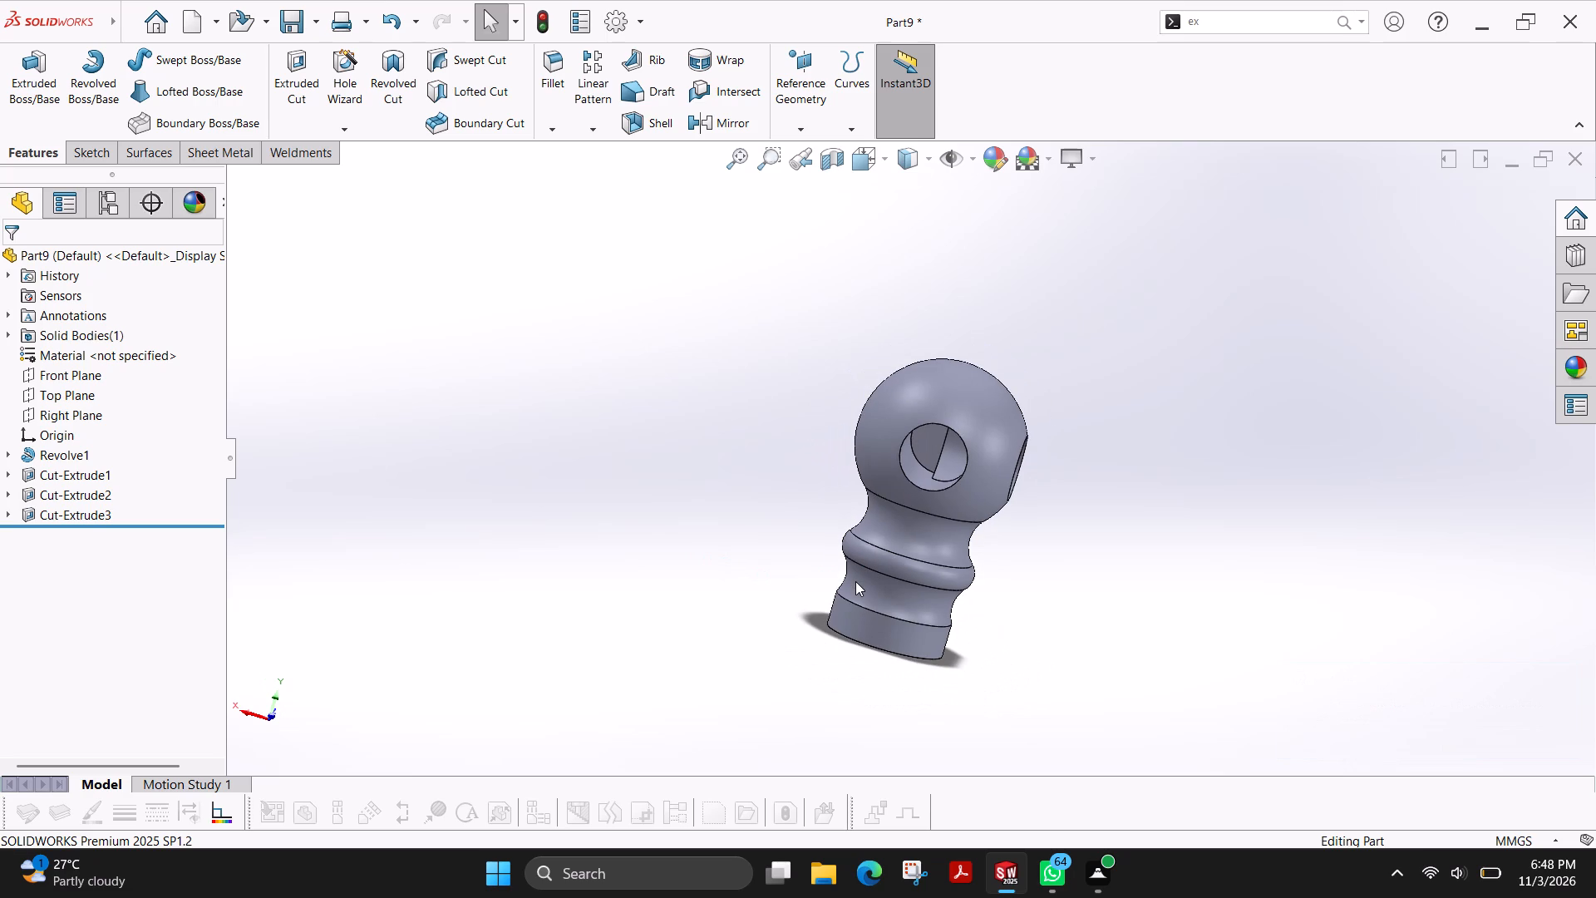
middle_drag(1099, 429, 948, 476)
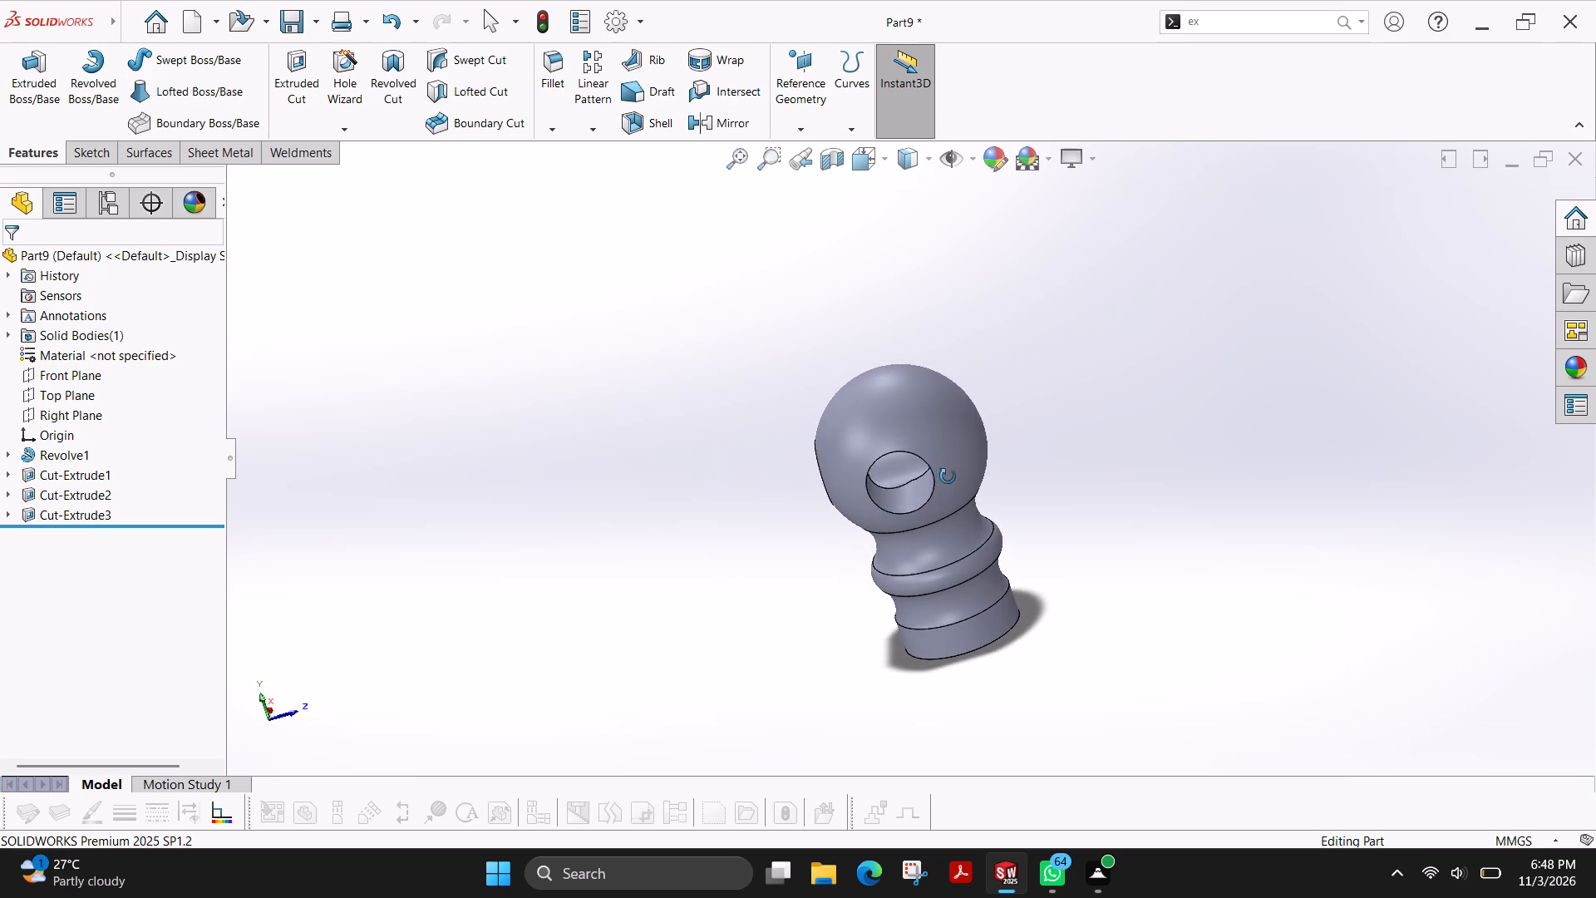
middle_drag(948, 476, 962, 418)
middle_drag(988, 521, 1040, 486)
scroll(751, 459, down, 4)
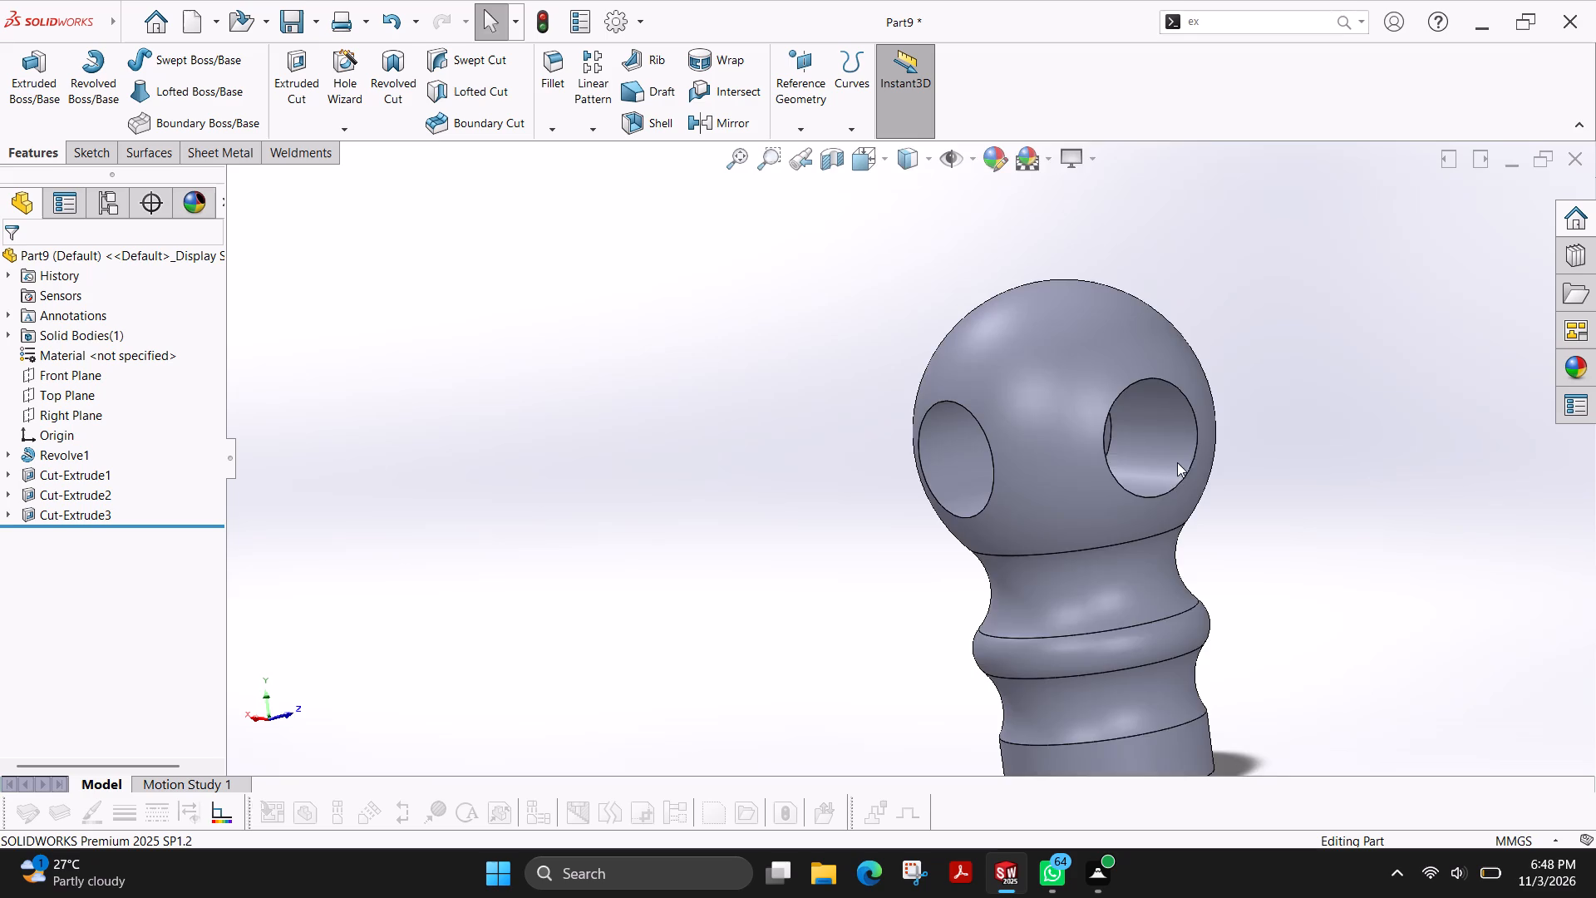
scroll(1268, 447, down, 4)
middle_drag(1033, 476, 1131, 460)
middle_drag(1131, 460, 1122, 448)
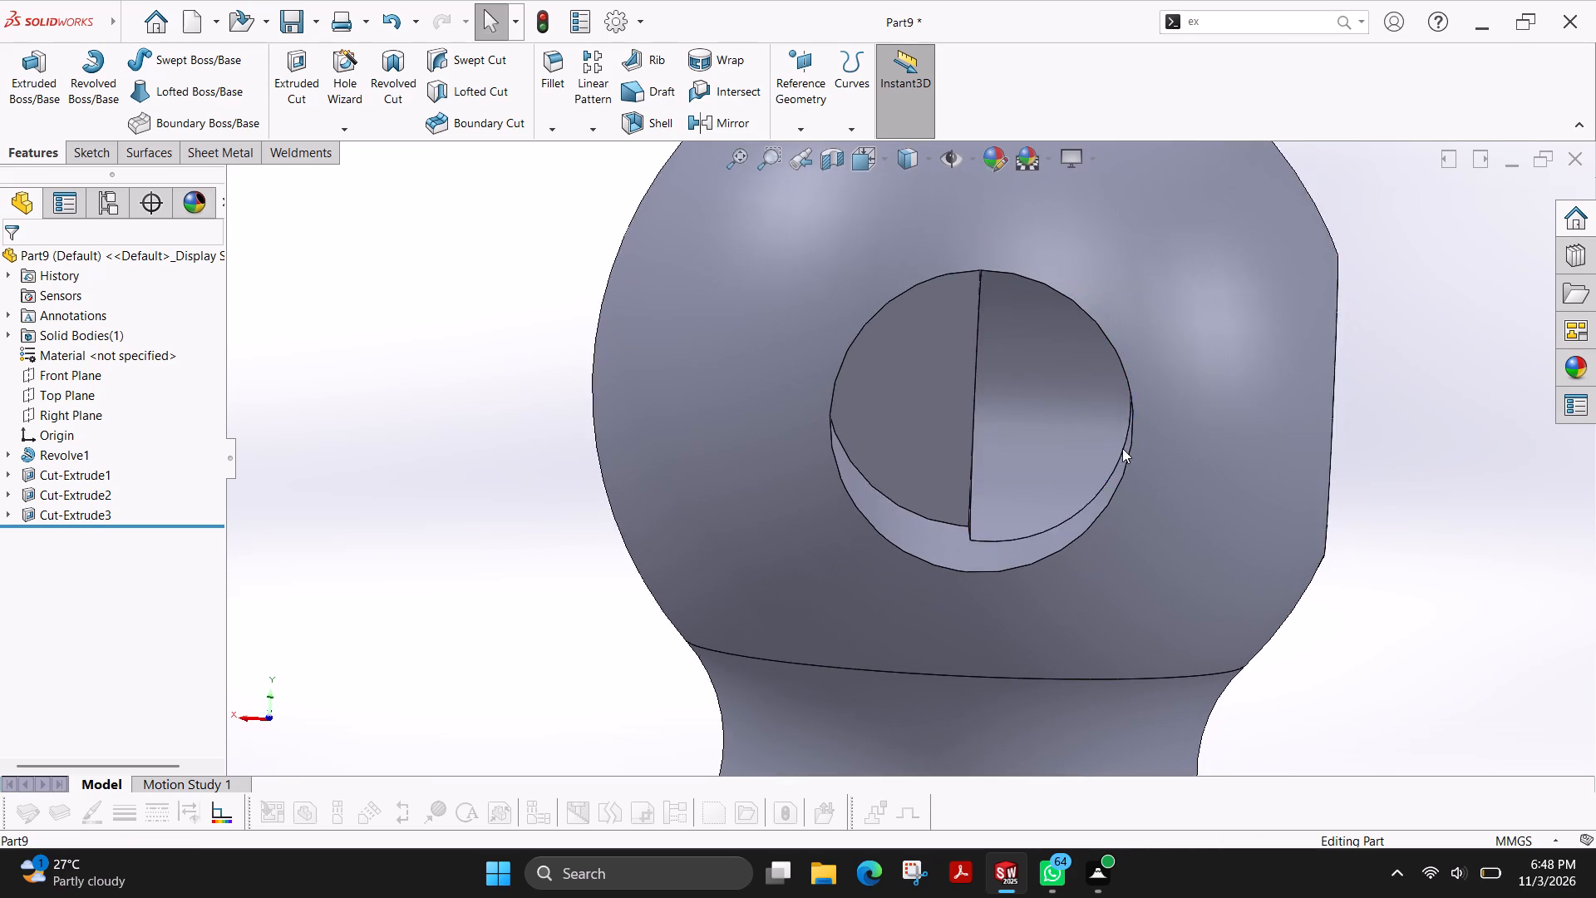
Examine the junction of the two holes with a section view through the Front Plane, then close the section without keeping it.
scroll(1122, 448, up, 5)
middle_drag(1122, 448, 1112, 495)
scroll(1112, 495, up, 2)
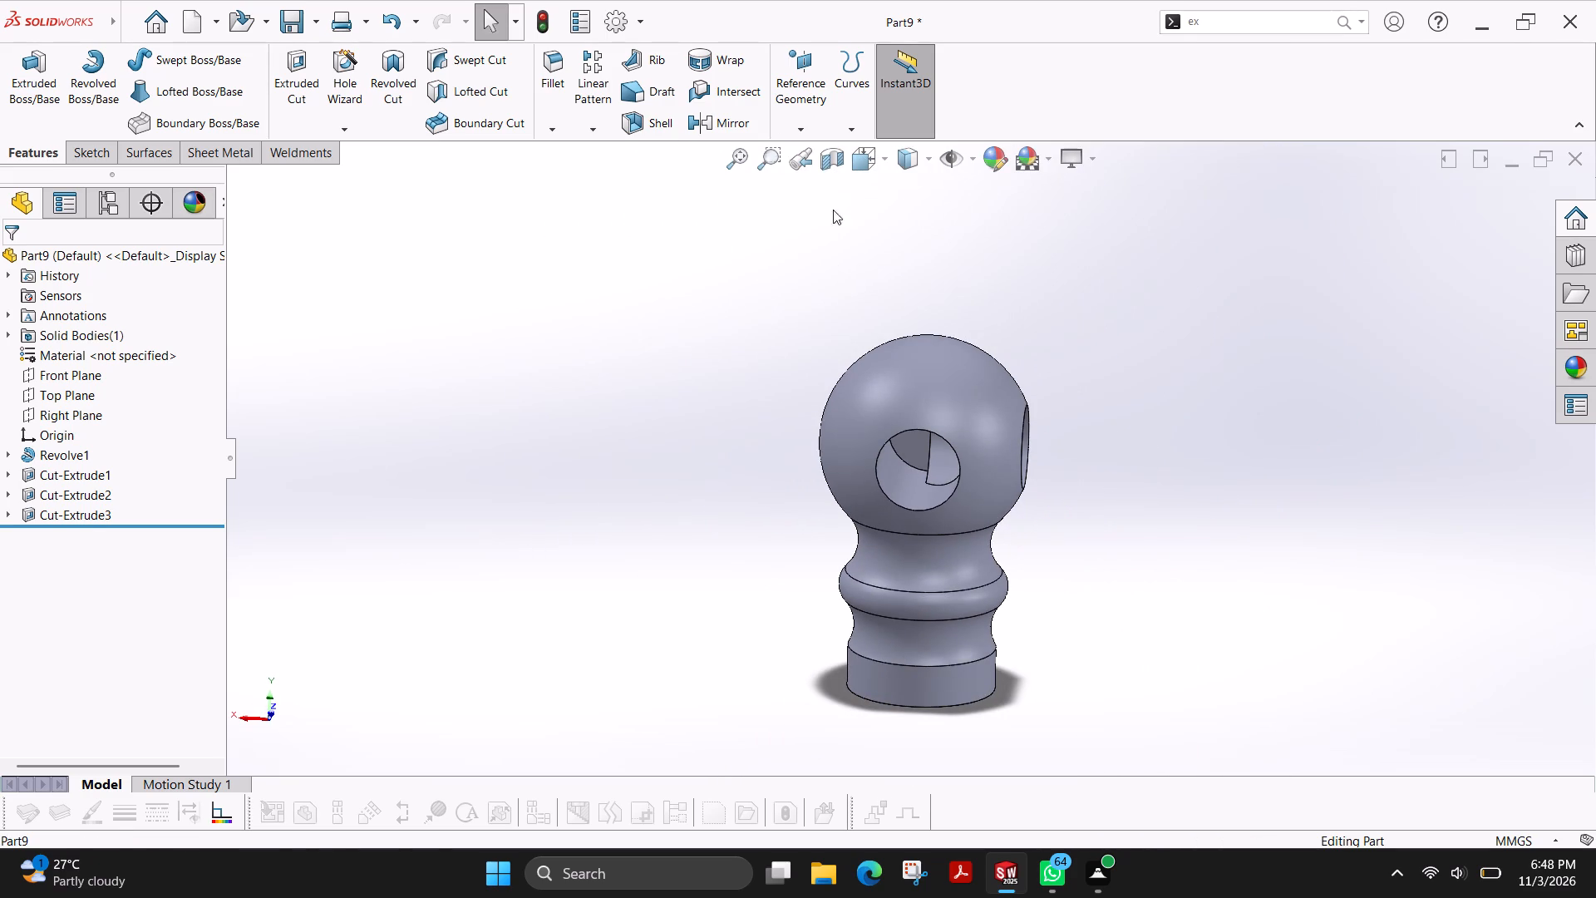
click(825, 164)
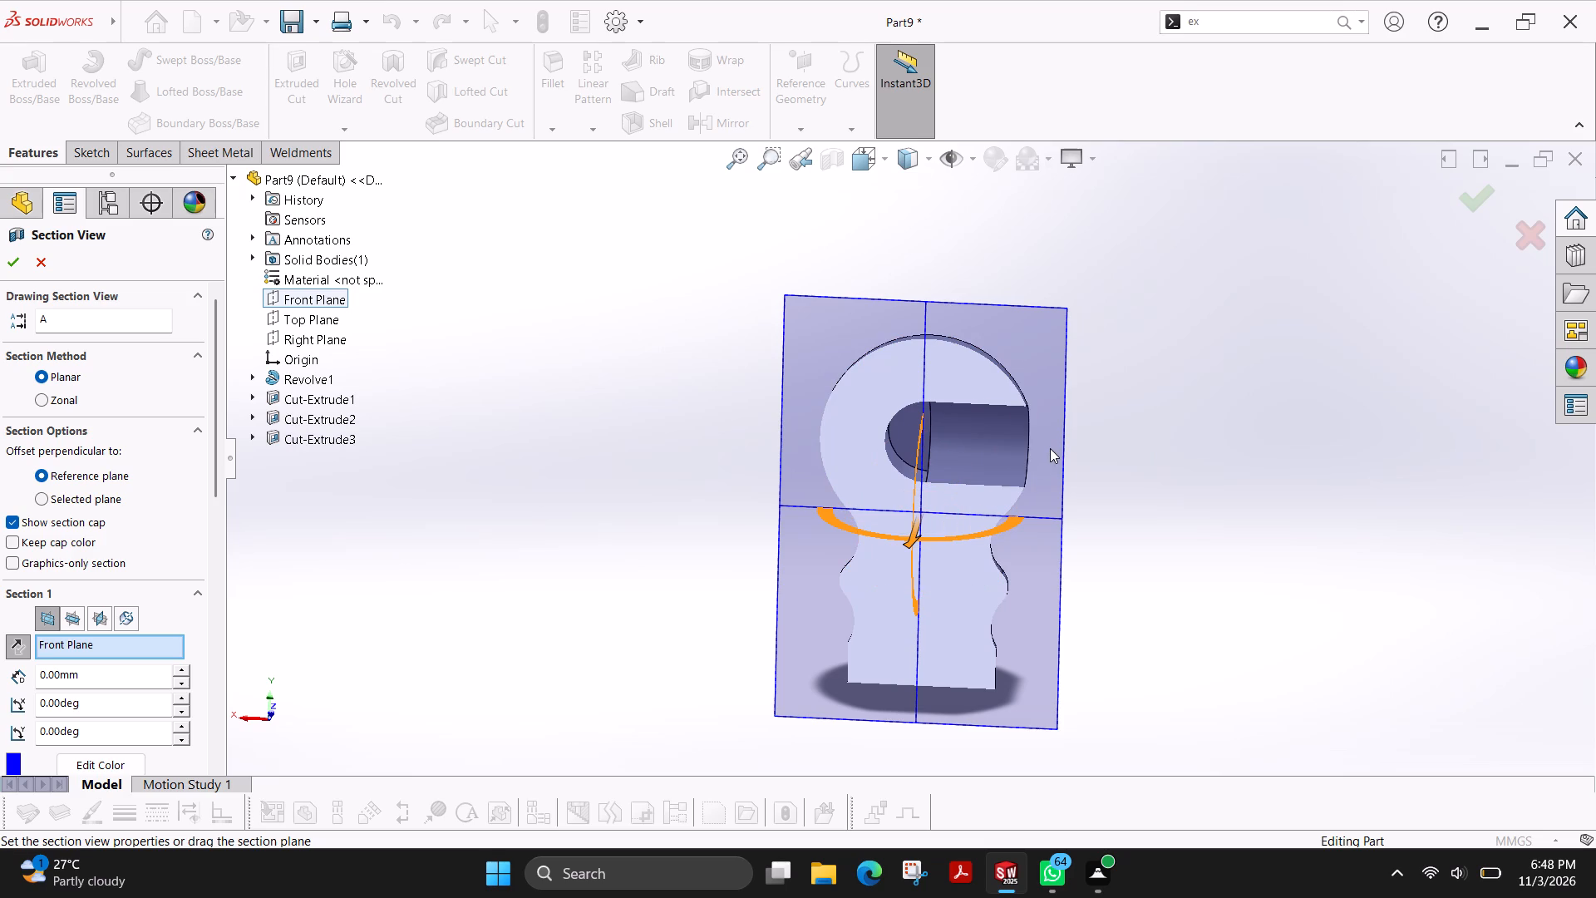
key(Escape)
Undo the half-circle cut and both hole cuts, back to the 8 mm circle sketch on the Front Plane.
key(ctrl+z)
key(ctrl+z)
key(ctrl+z)
key(ctrl+z)
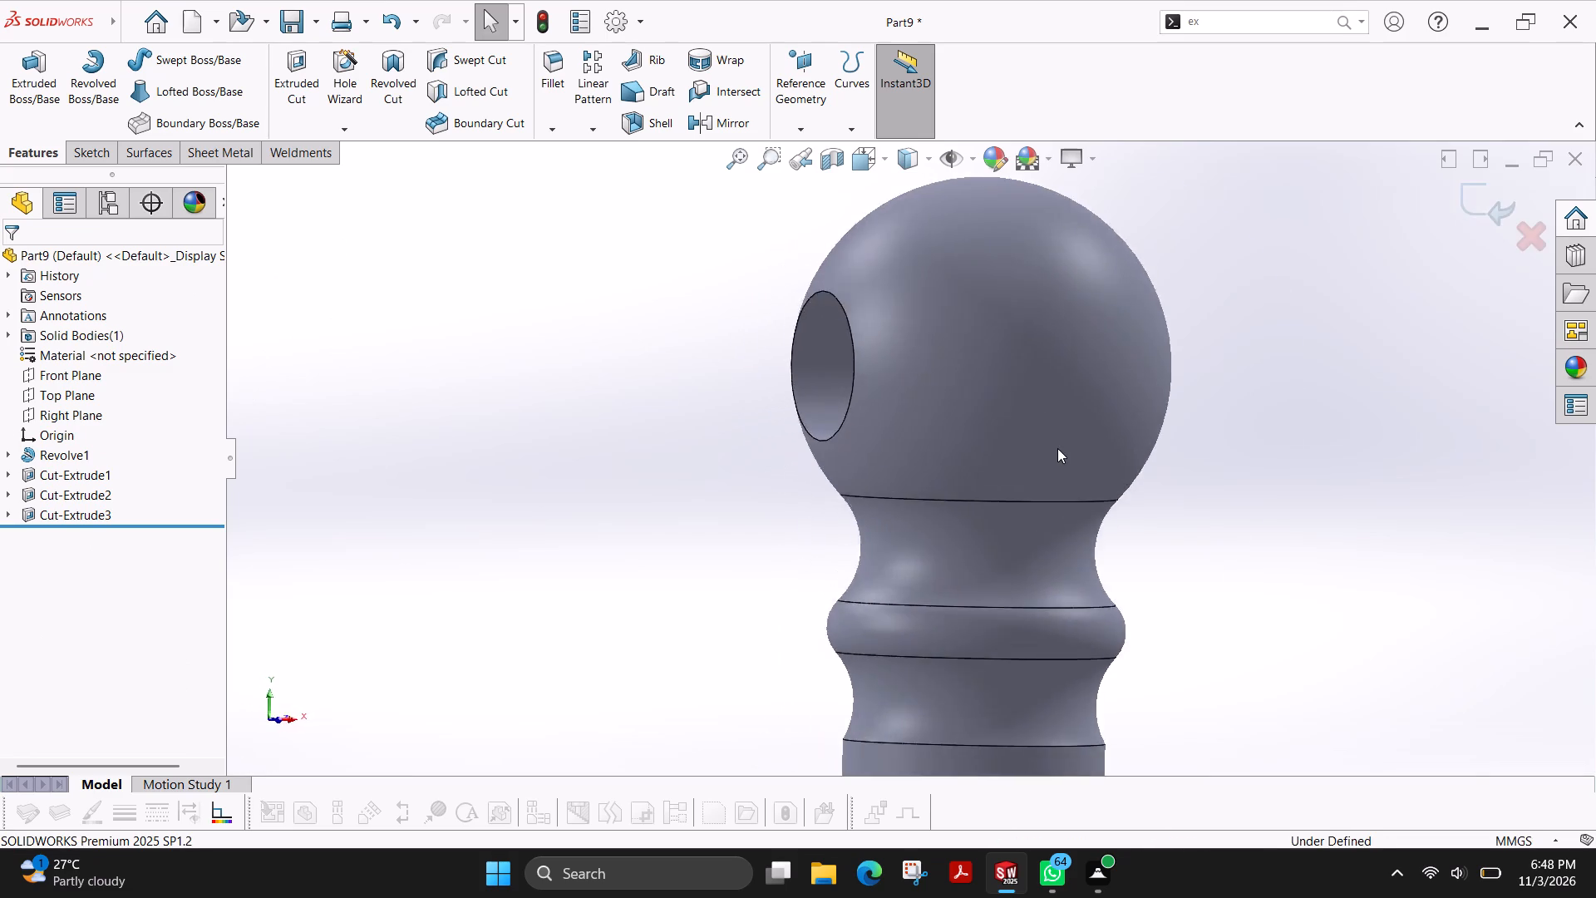
key(ctrl+z)
key(ctrl+z)
key(ctrl+z)
key(ctrl+z)
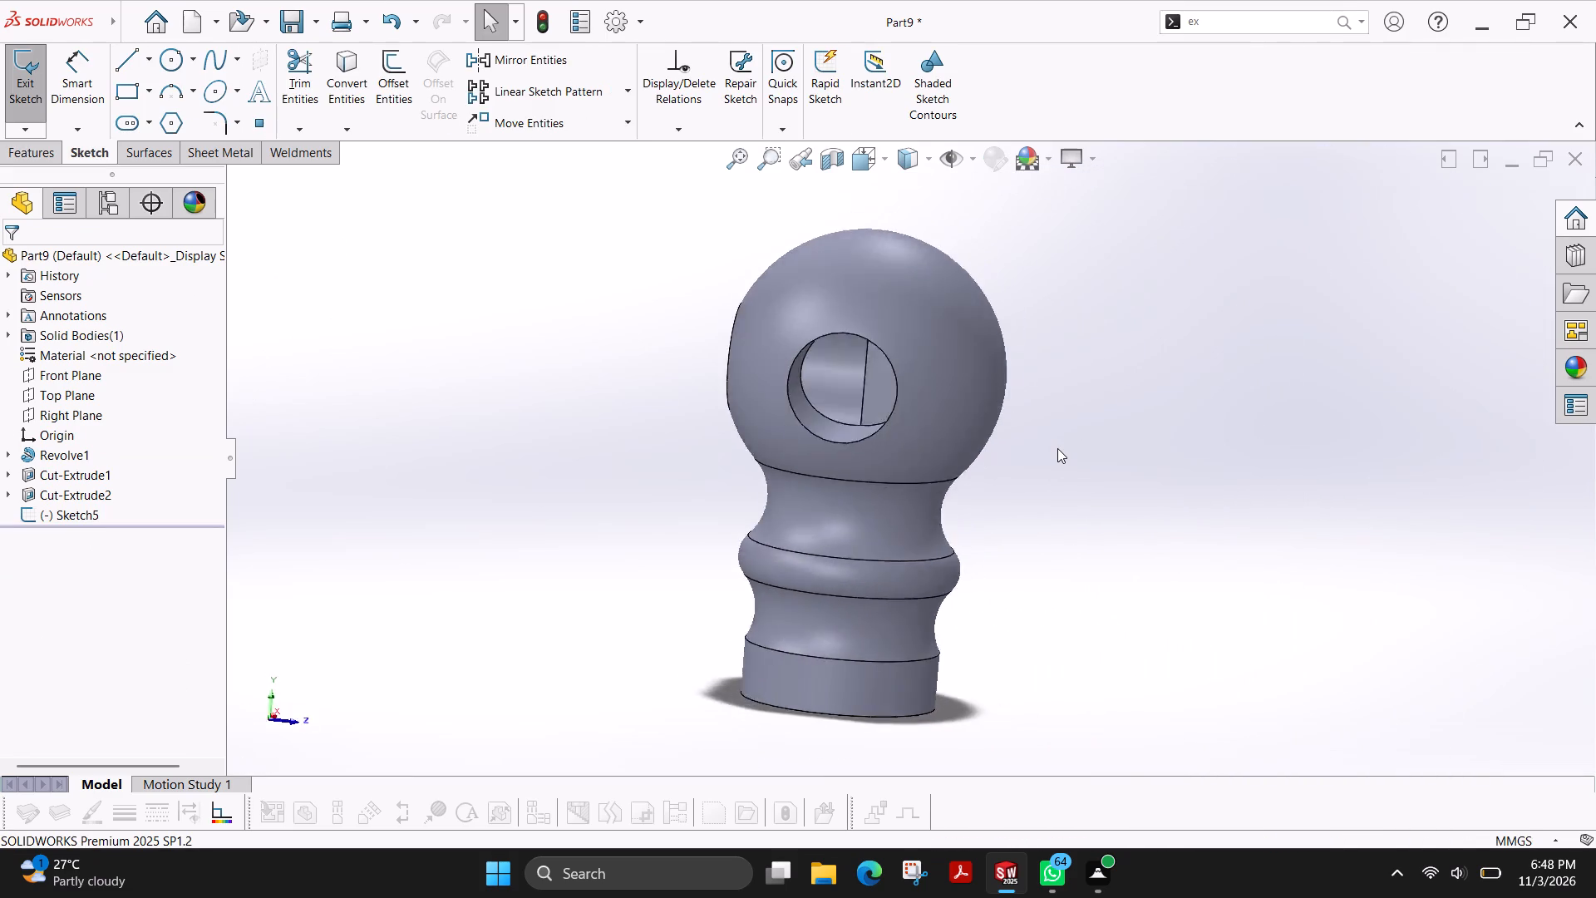
key(ctrl+z)
key(ctrl+z)
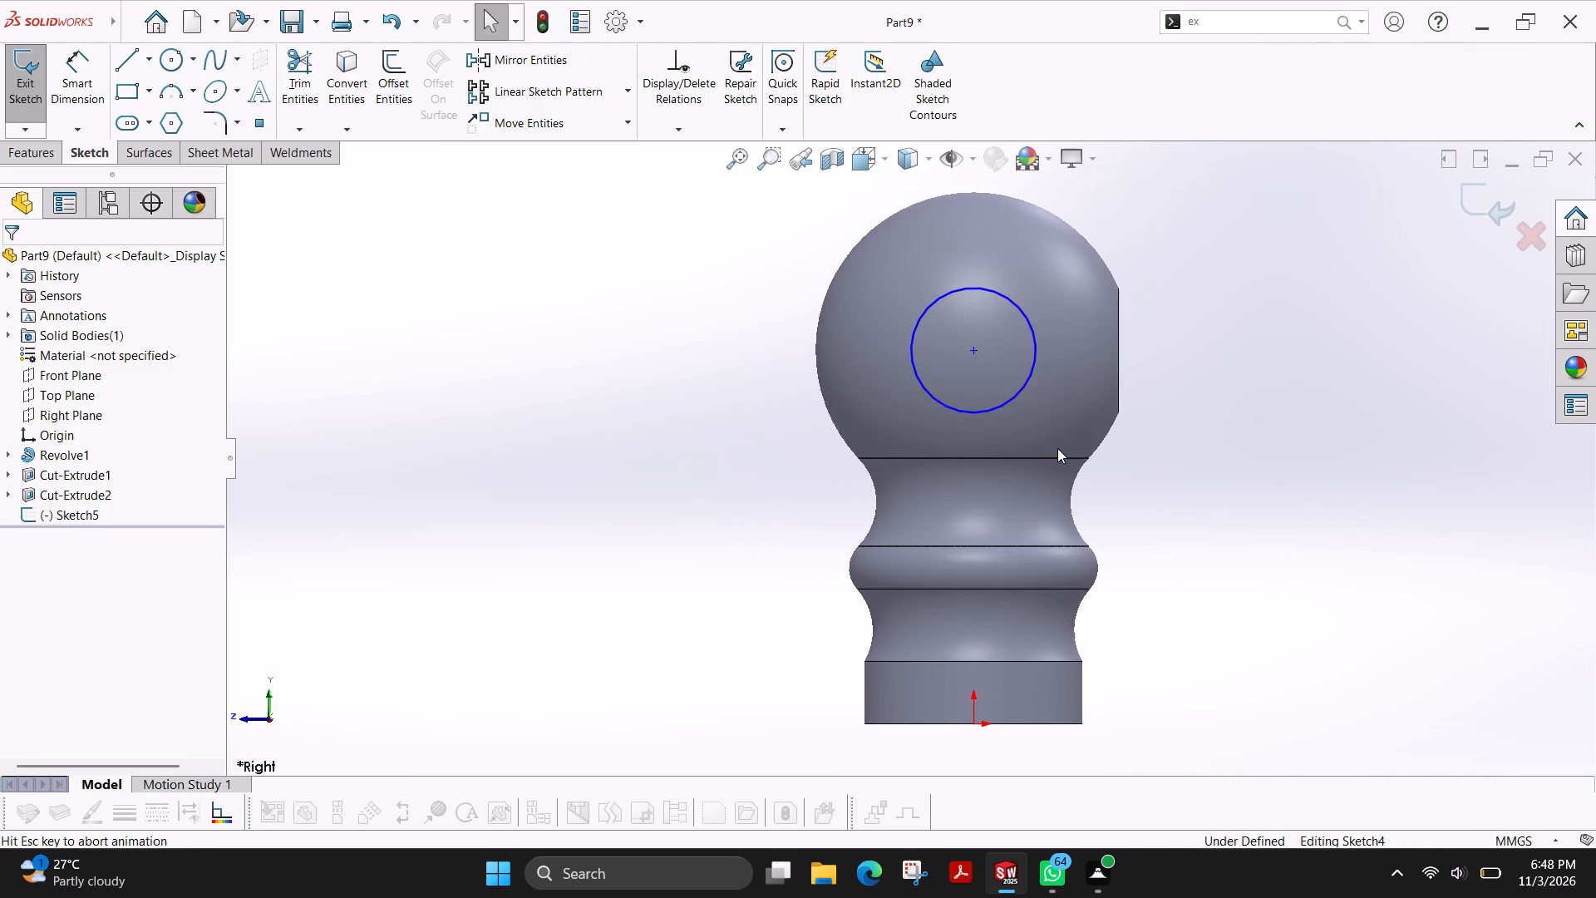
key(ctrl+z)
key(ctrl+z)
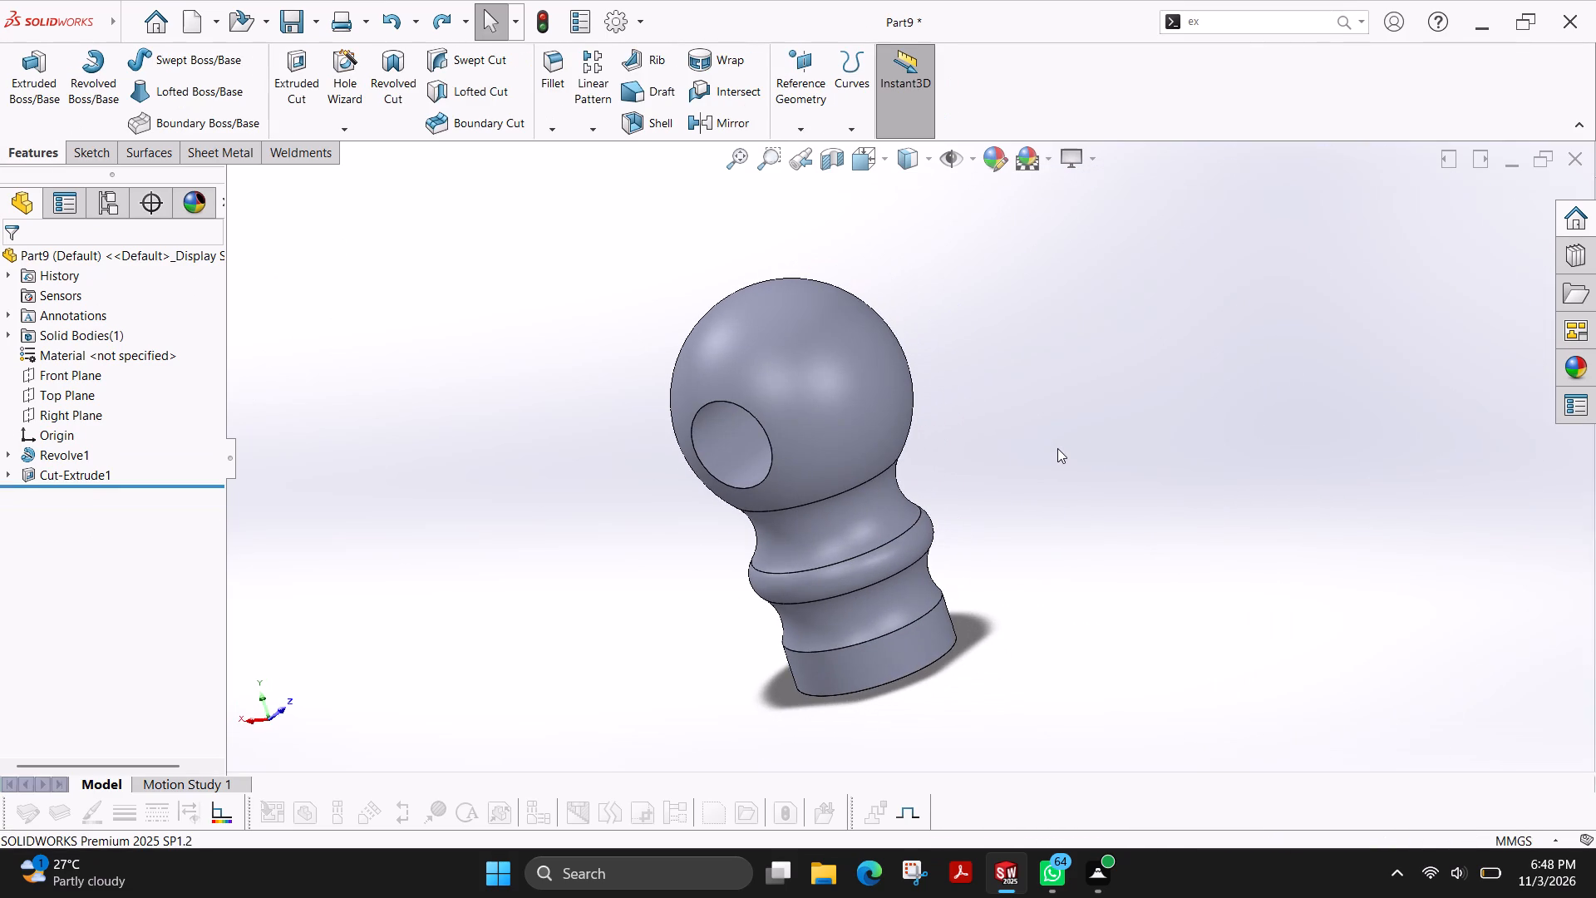
key(ctrl+z)
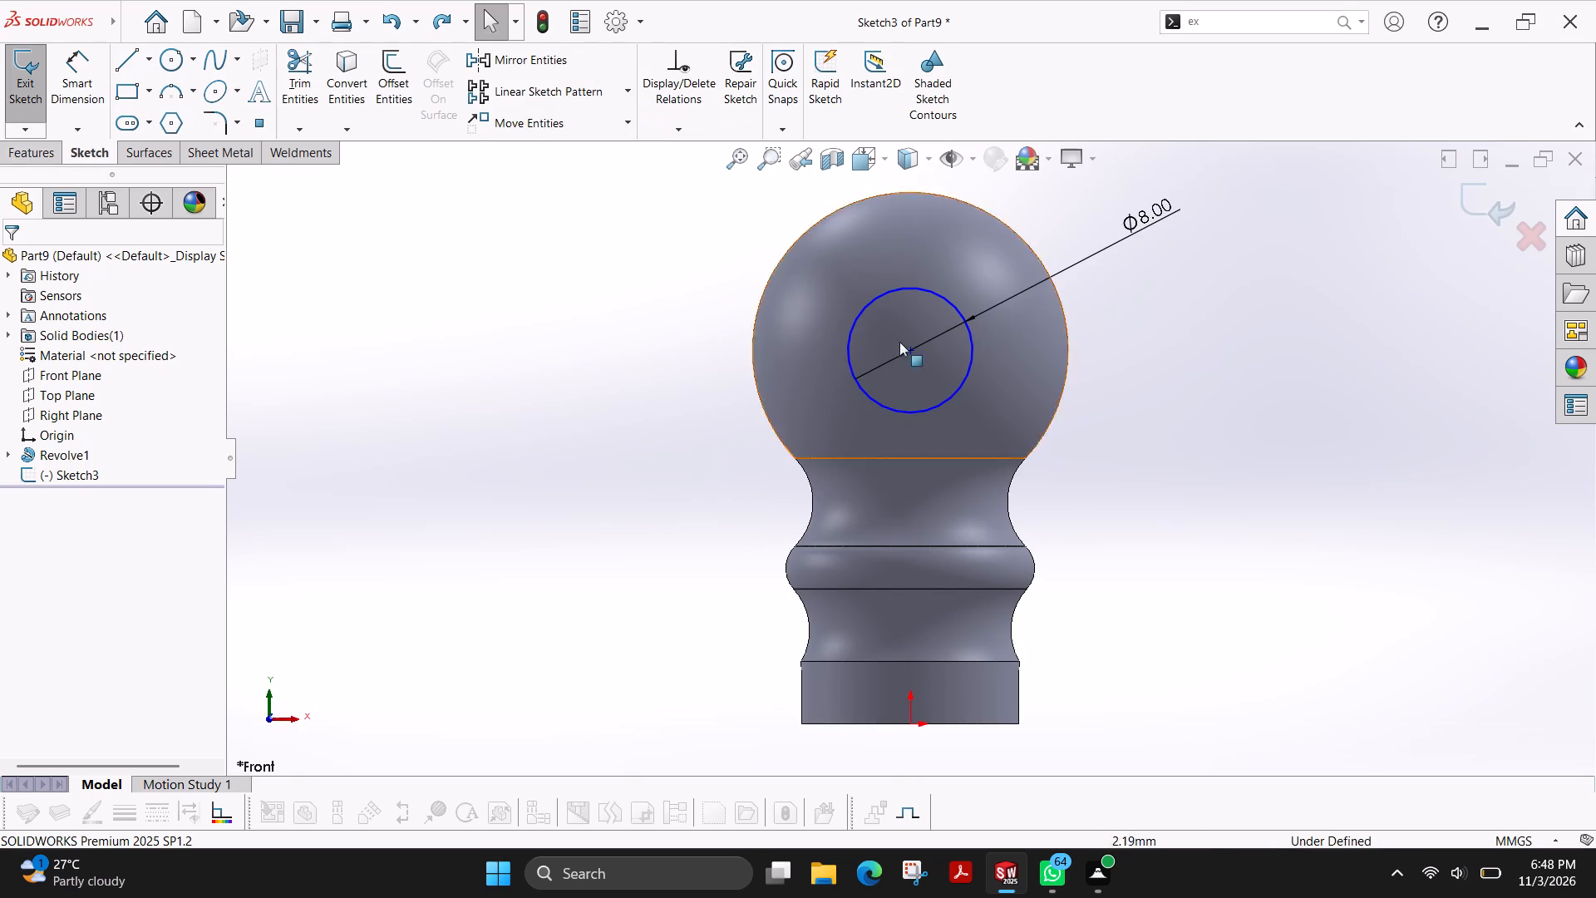
Cut-extrude the 8 mm circle through the ball, Blind 14 mm in Direction 1 and 4 mm in Direction 2.
click(16, 148)
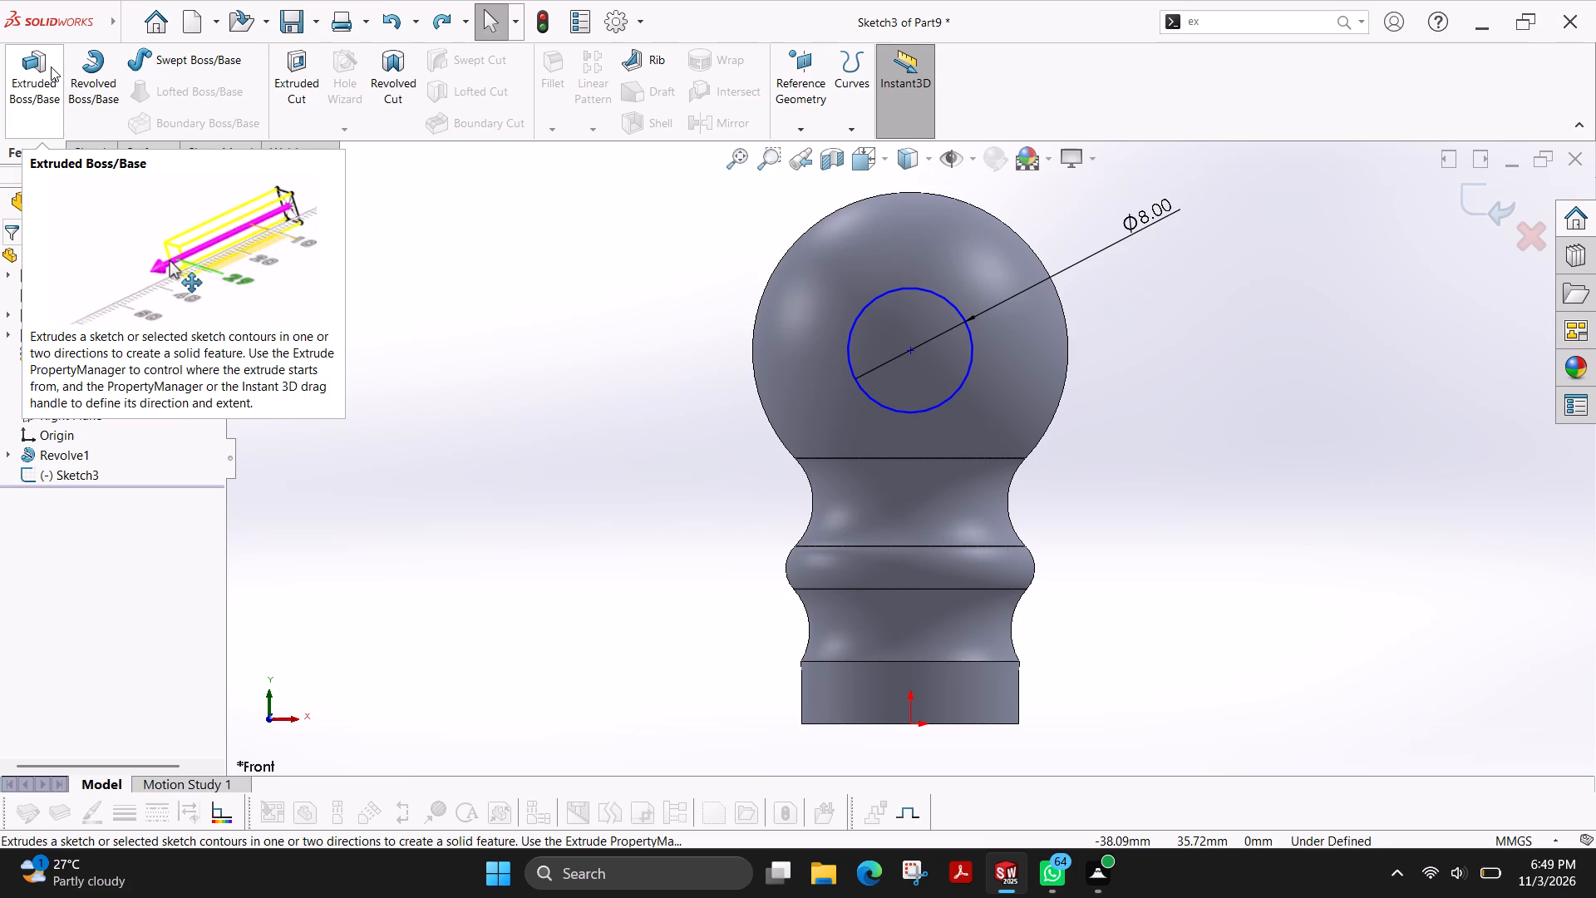
click(51, 67)
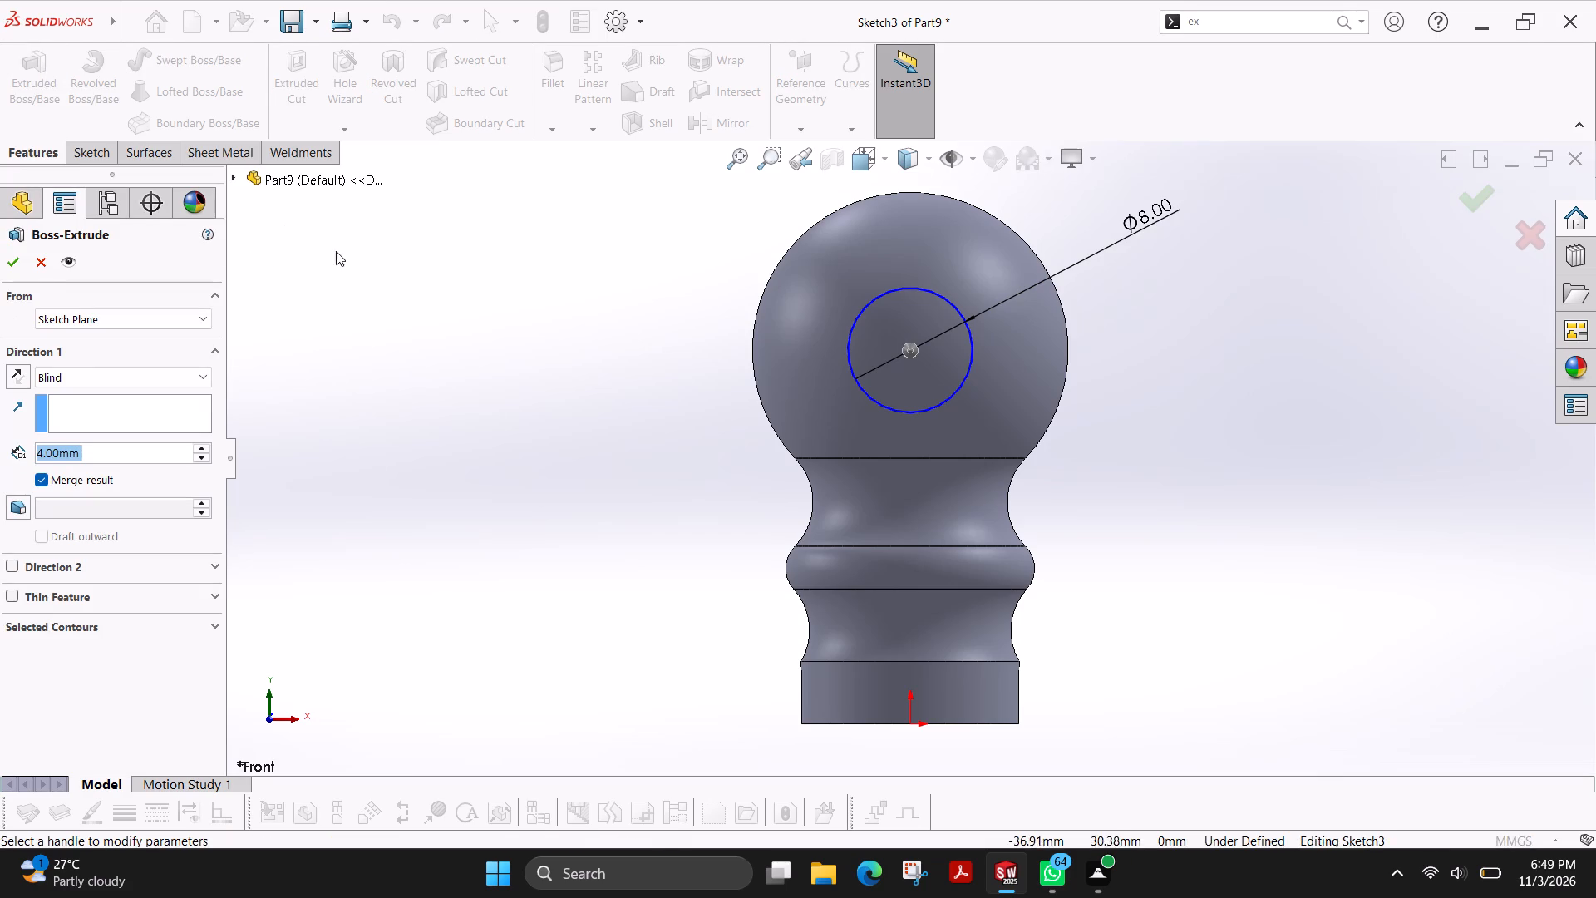
key(Escape)
click(298, 80)
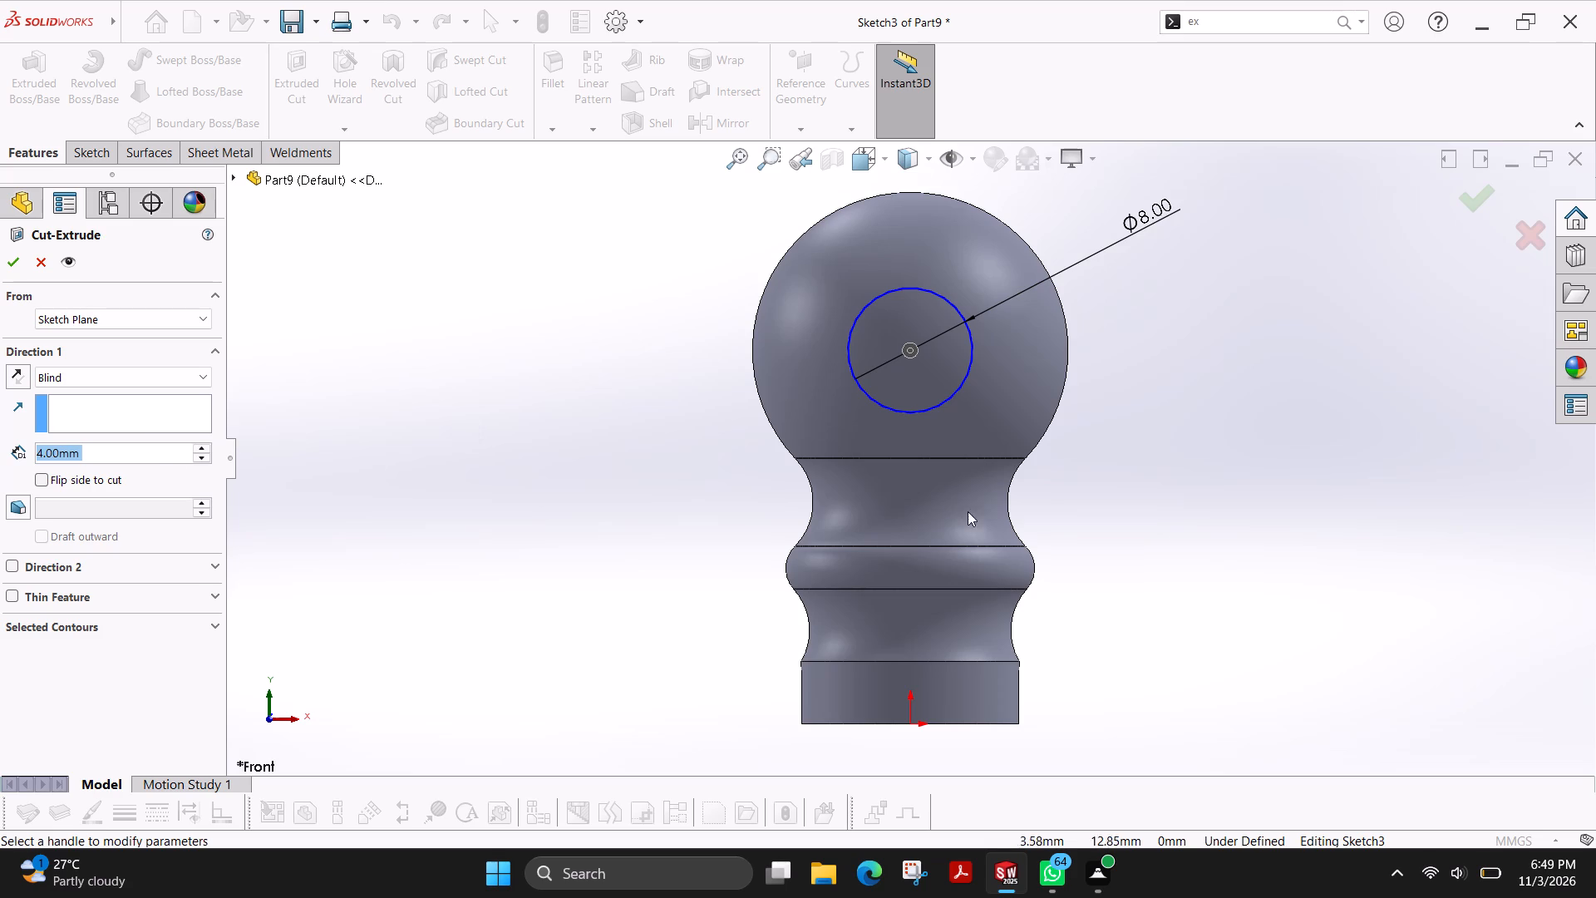
middle_drag(1156, 392, 1010, 434)
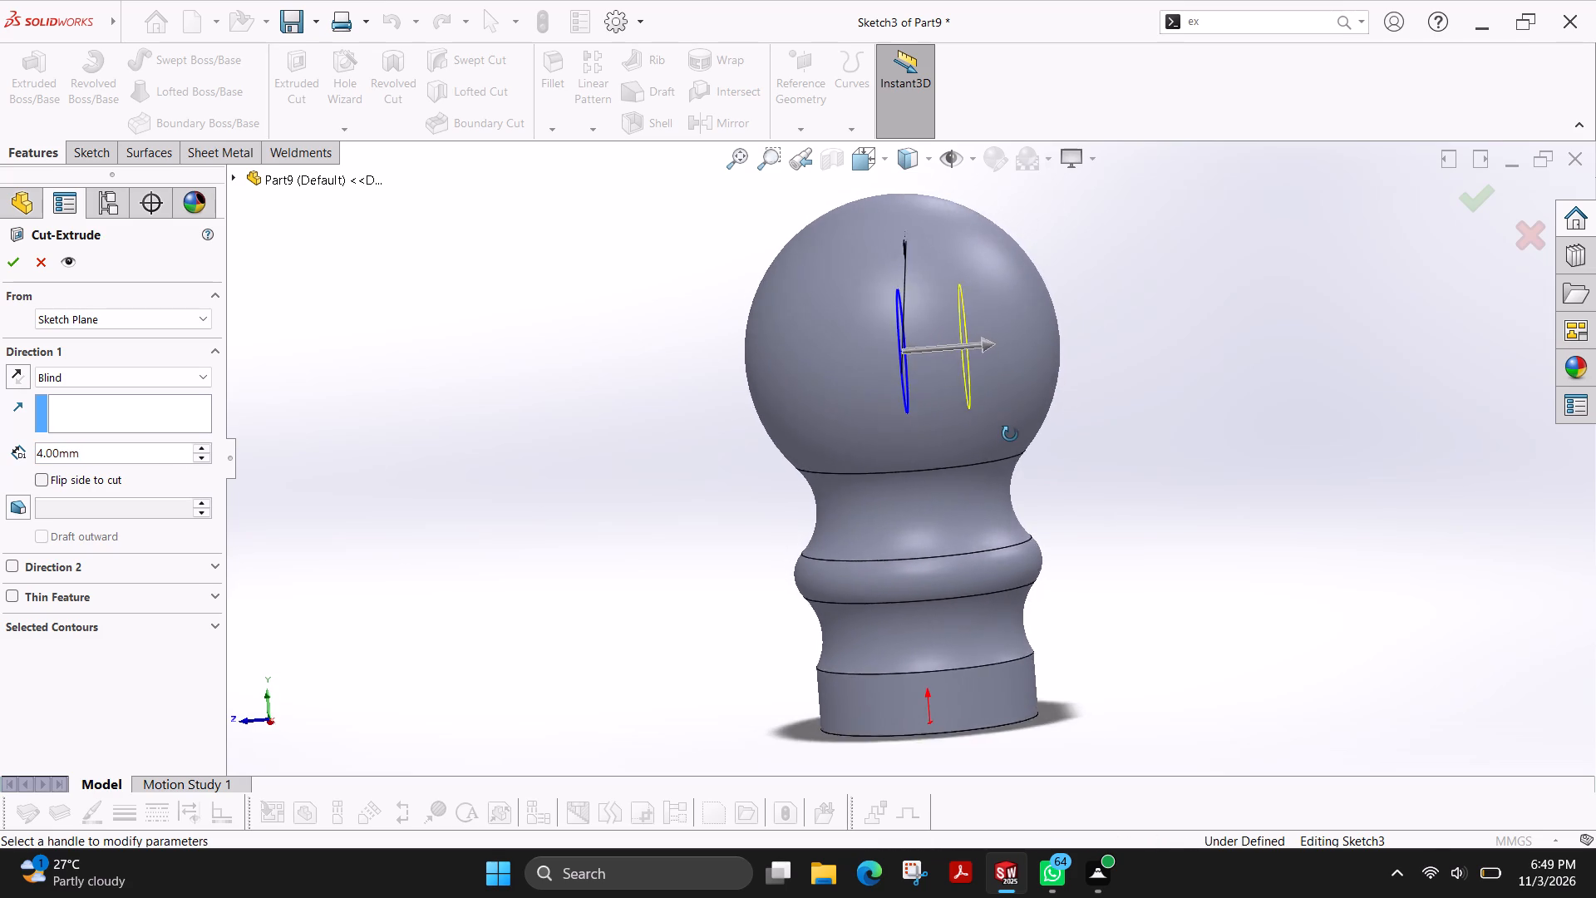
middle_drag(1010, 434, 1014, 453)
scroll(1014, 453, up, 1)
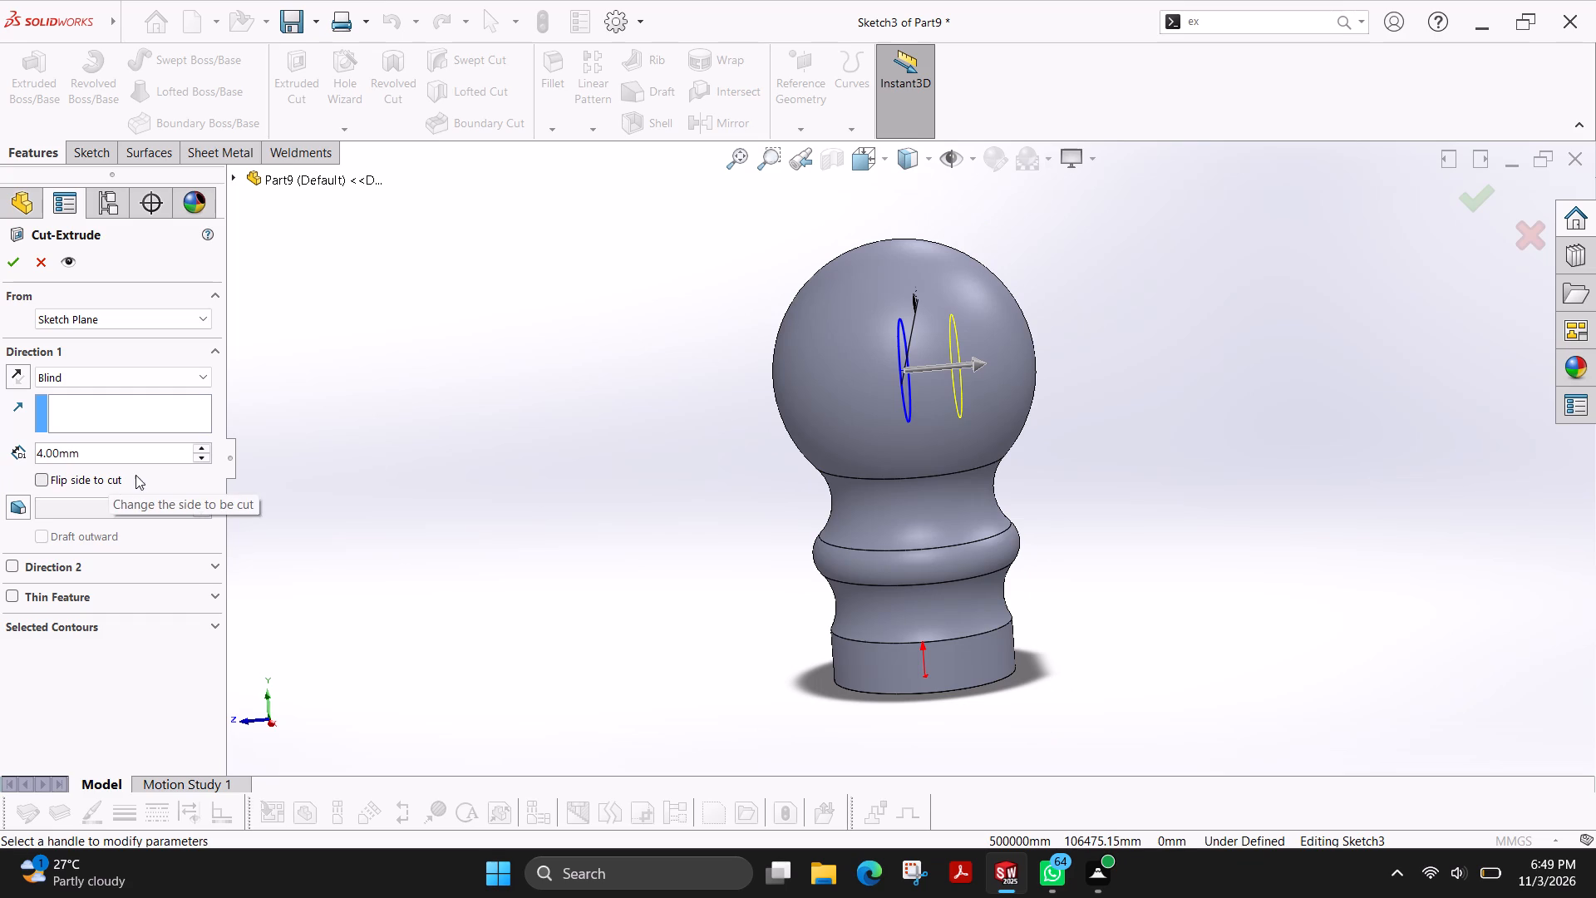
triple_click(197, 451)
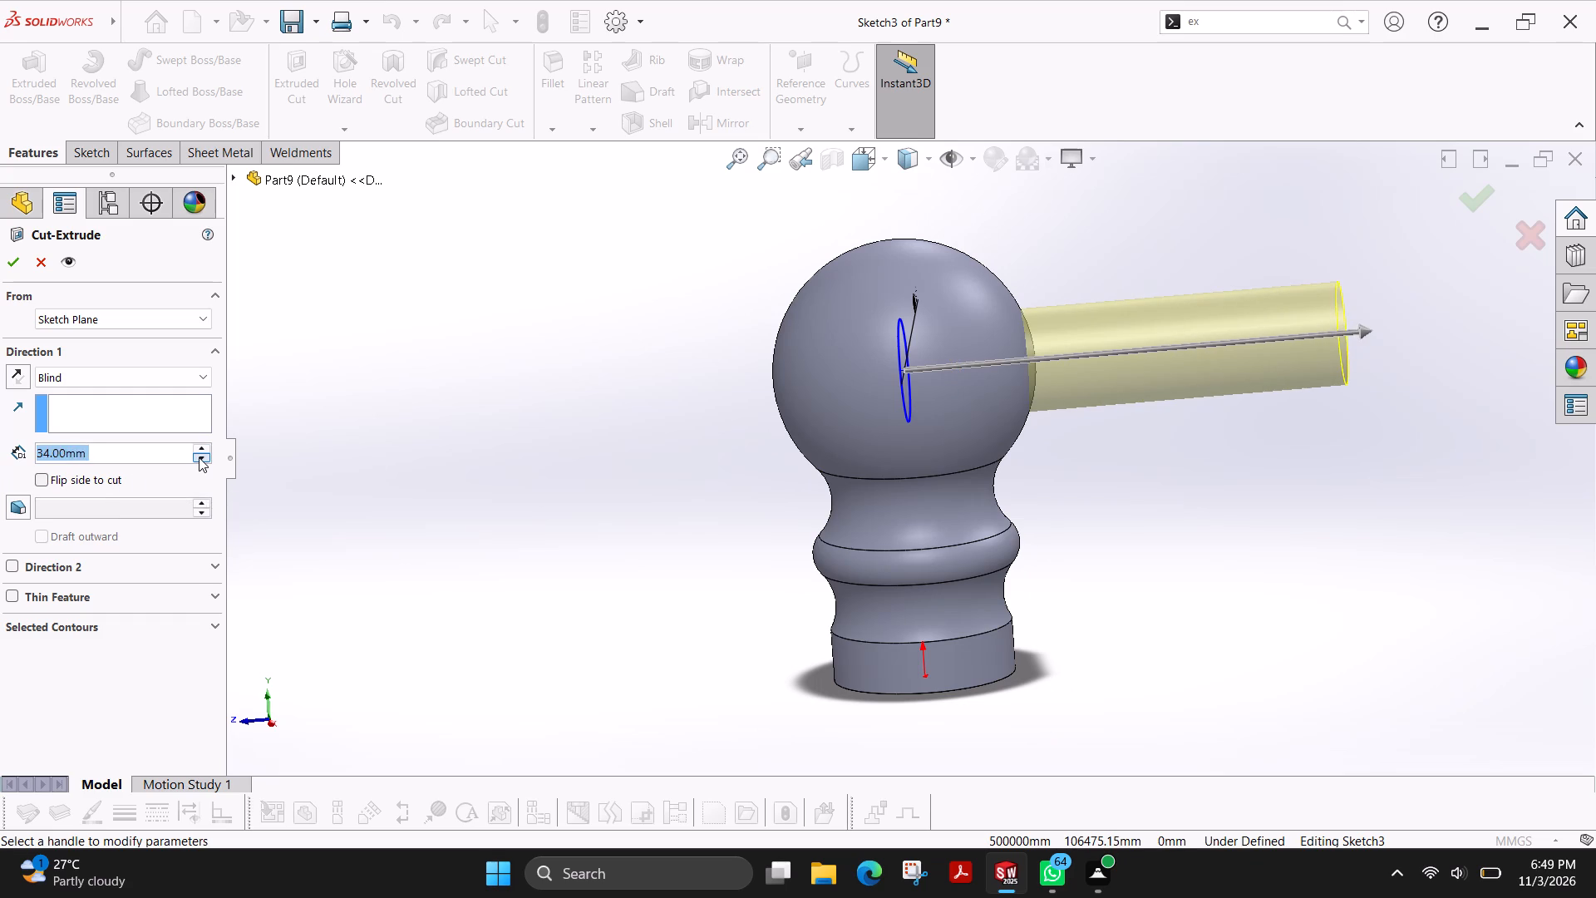
click(199, 457)
click(199, 457)
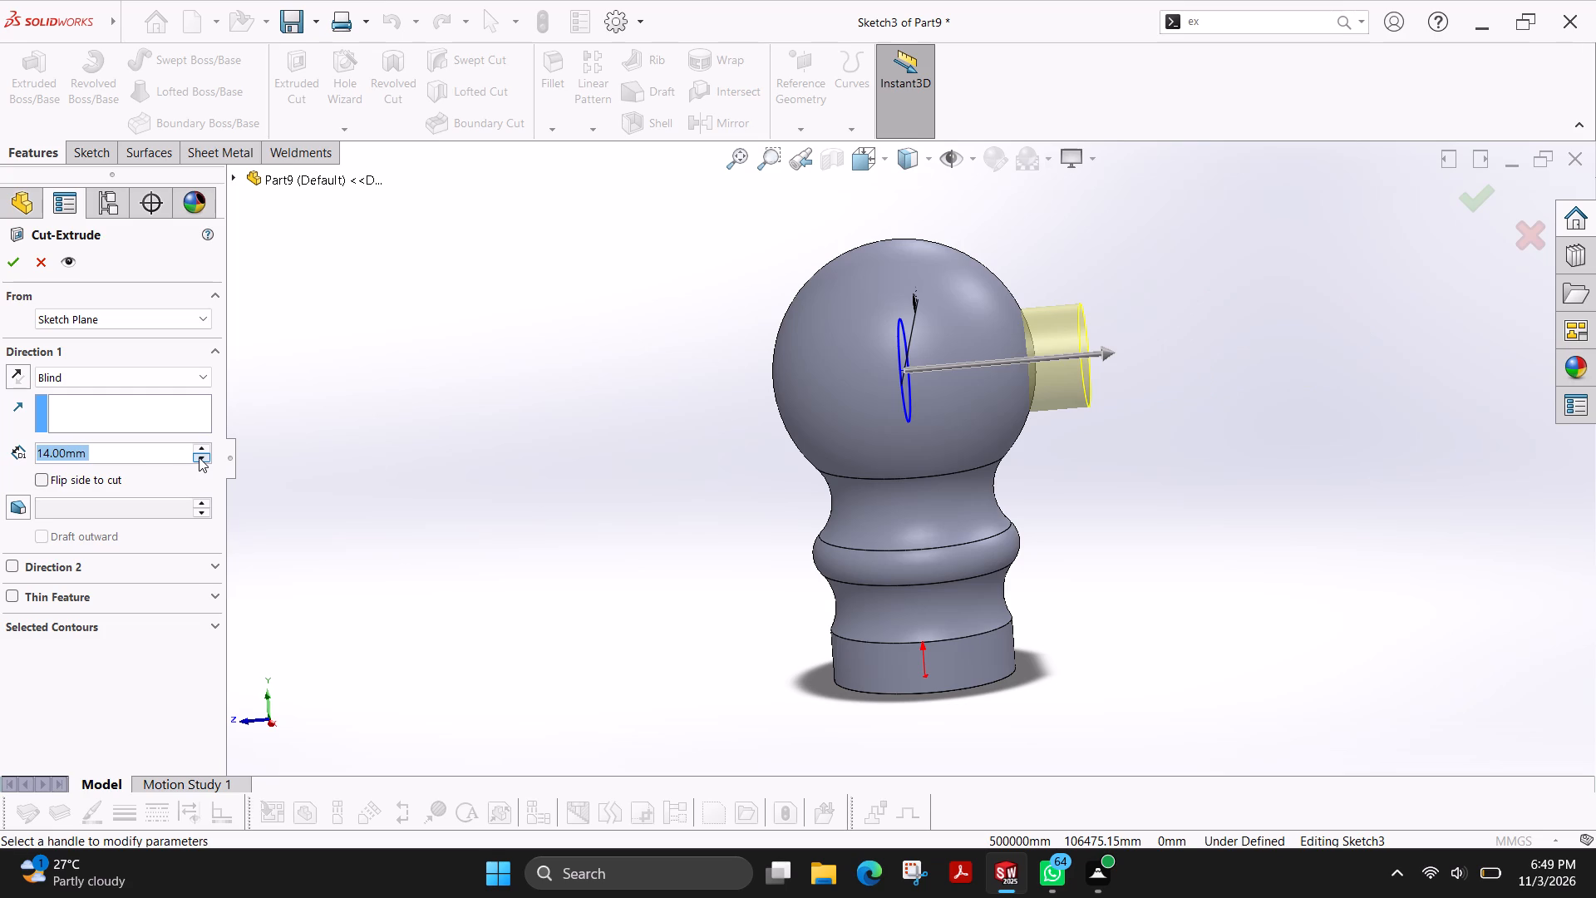
click(7, 569)
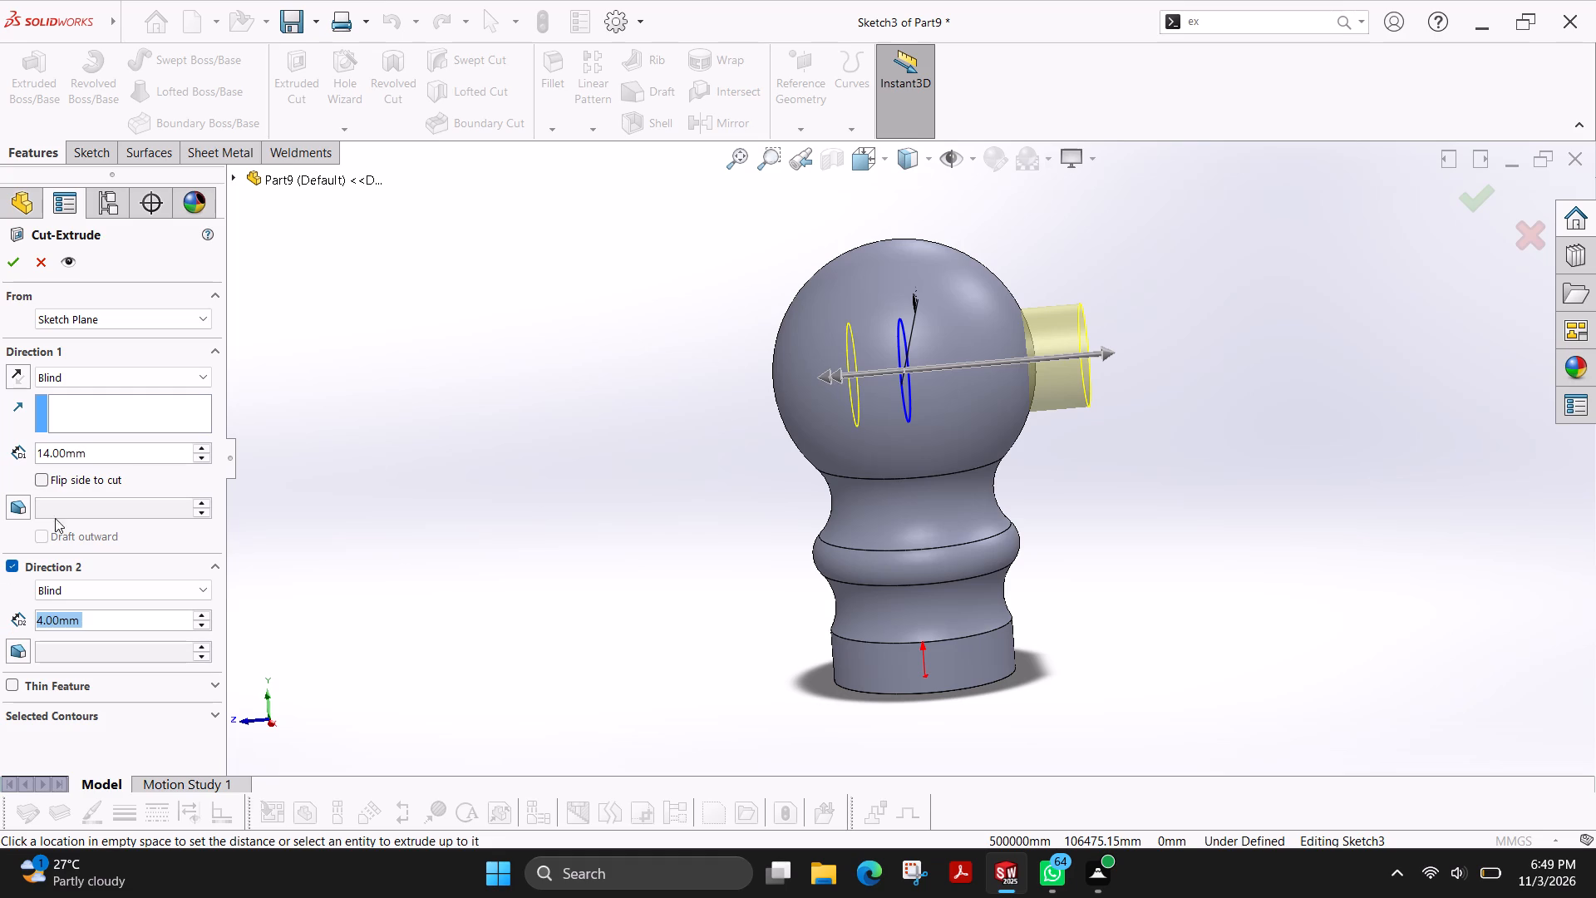
click(13, 255)
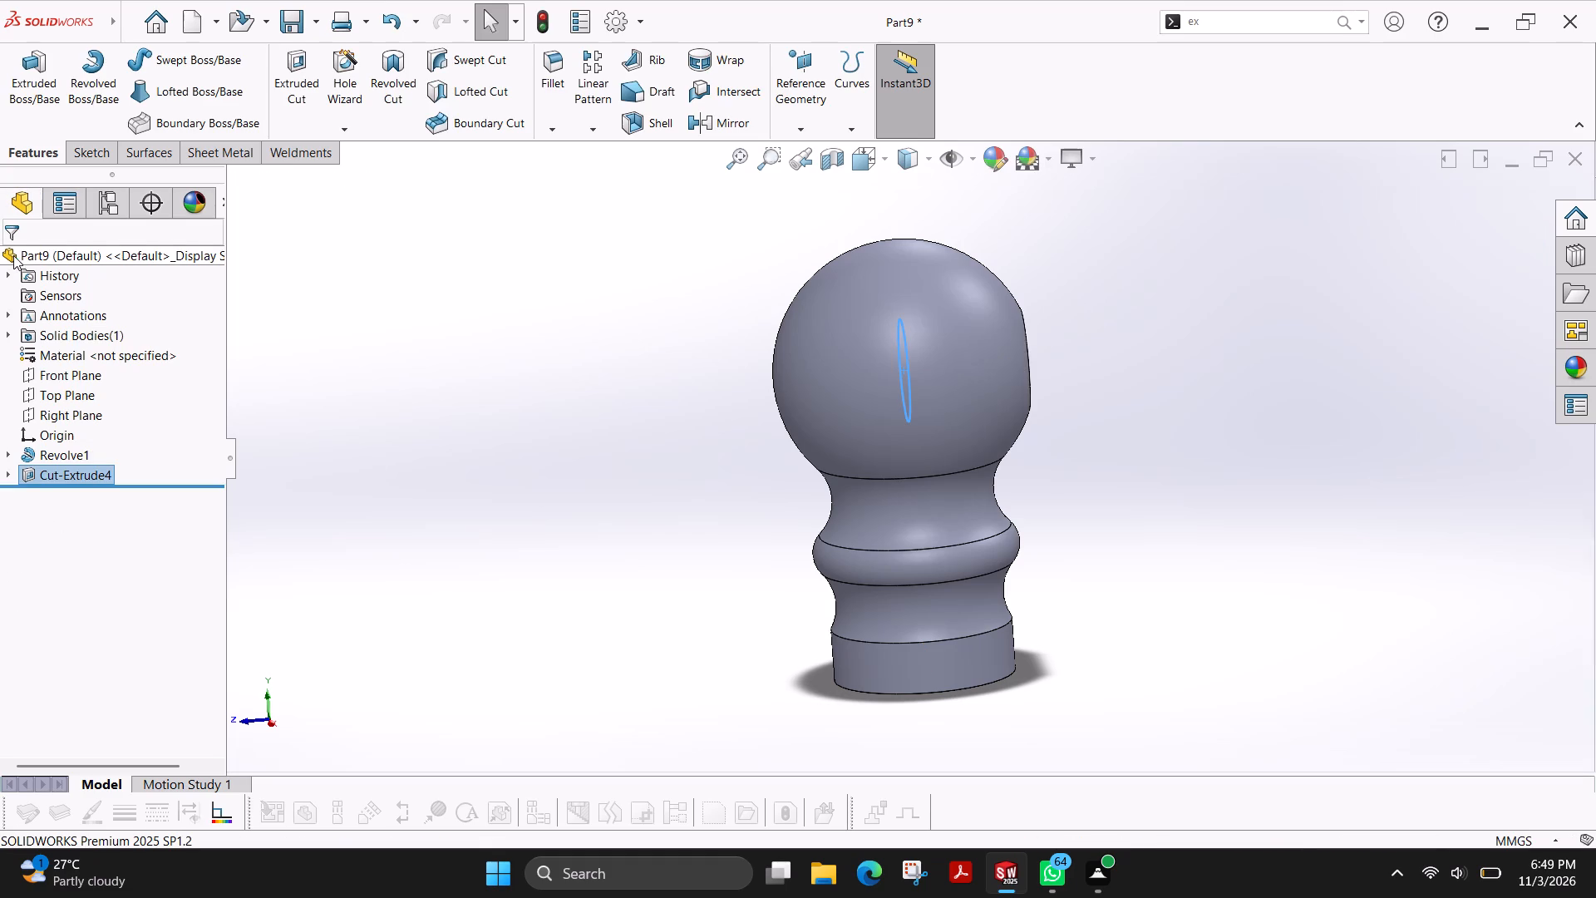
Start a sketch on the Right Plane and draw a circle about 7.6 mm in diameter at the ball's centre.
middle_drag(1121, 402, 884, 487)
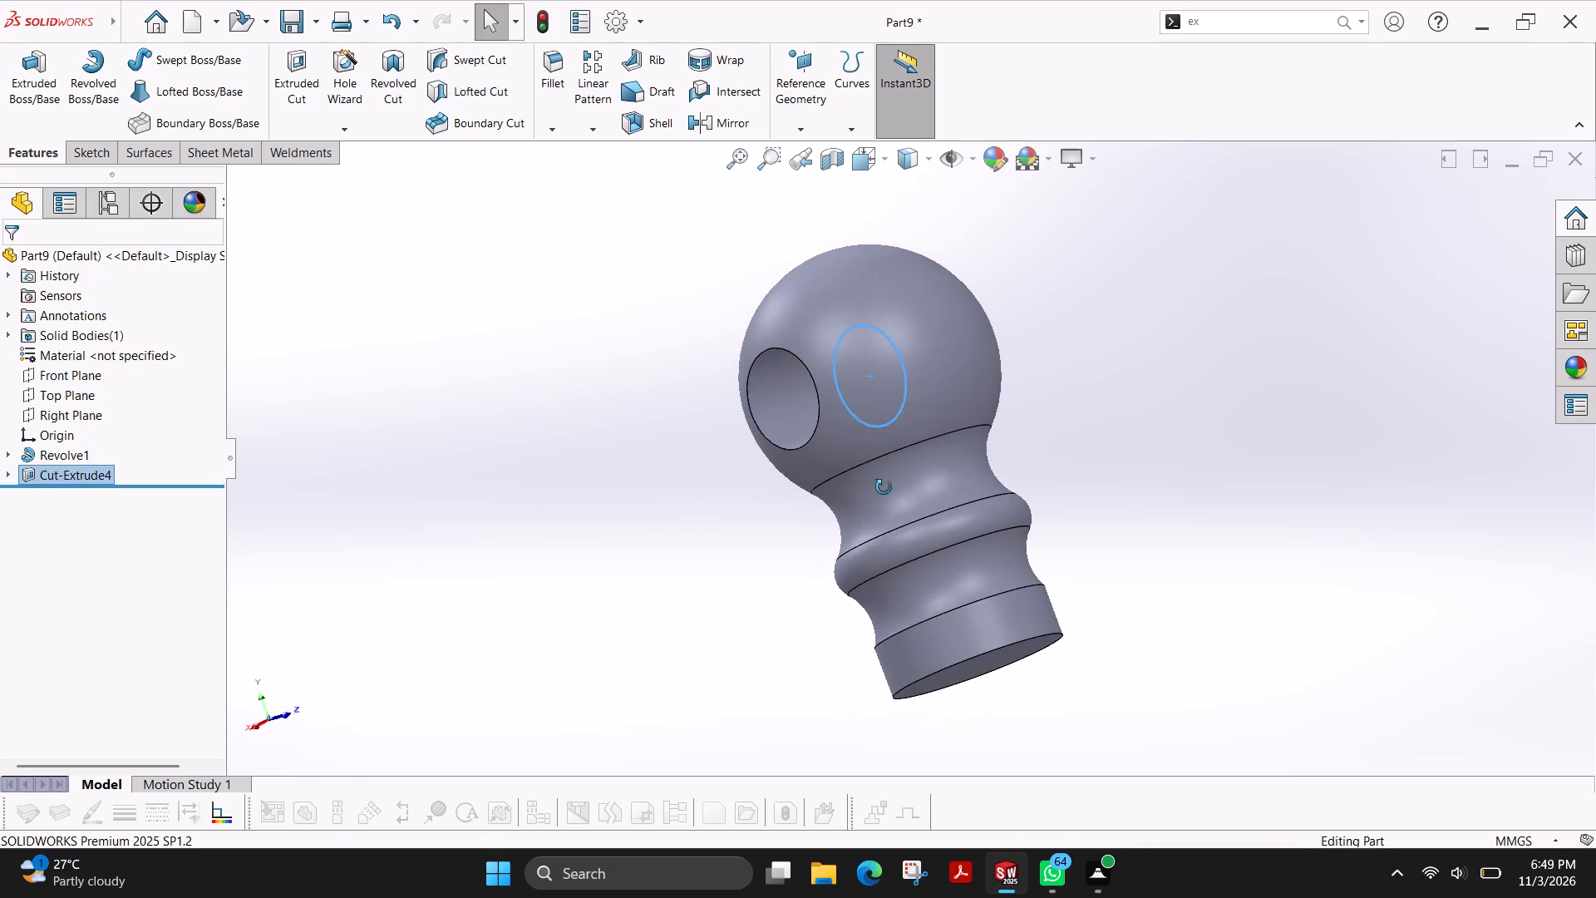
middle_drag(884, 487, 857, 570)
click(86, 163)
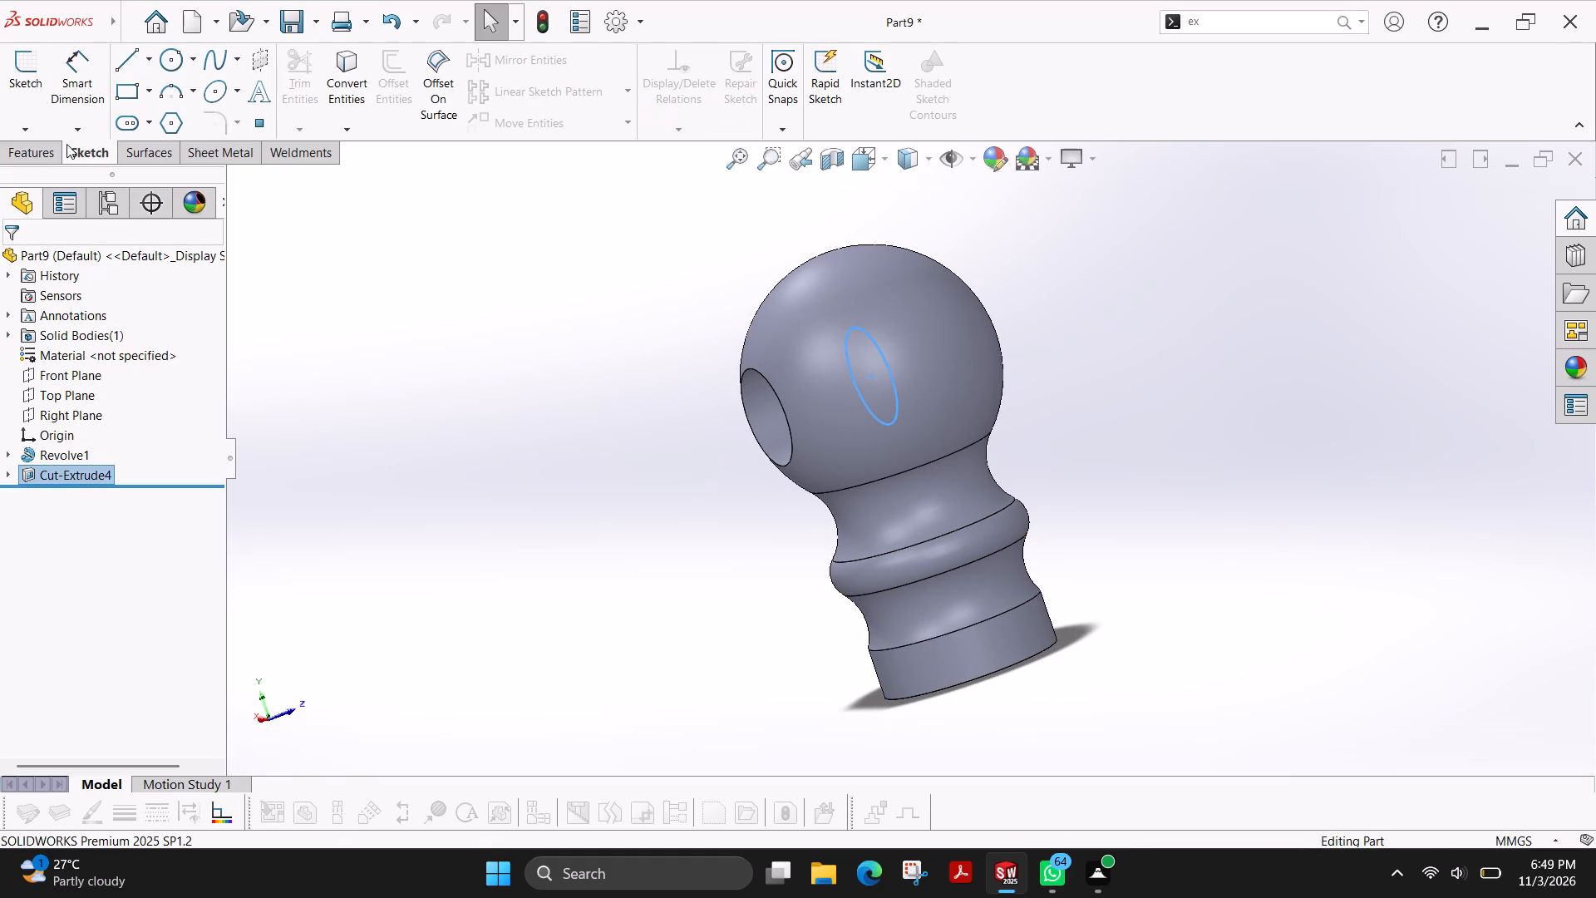
click(15, 58)
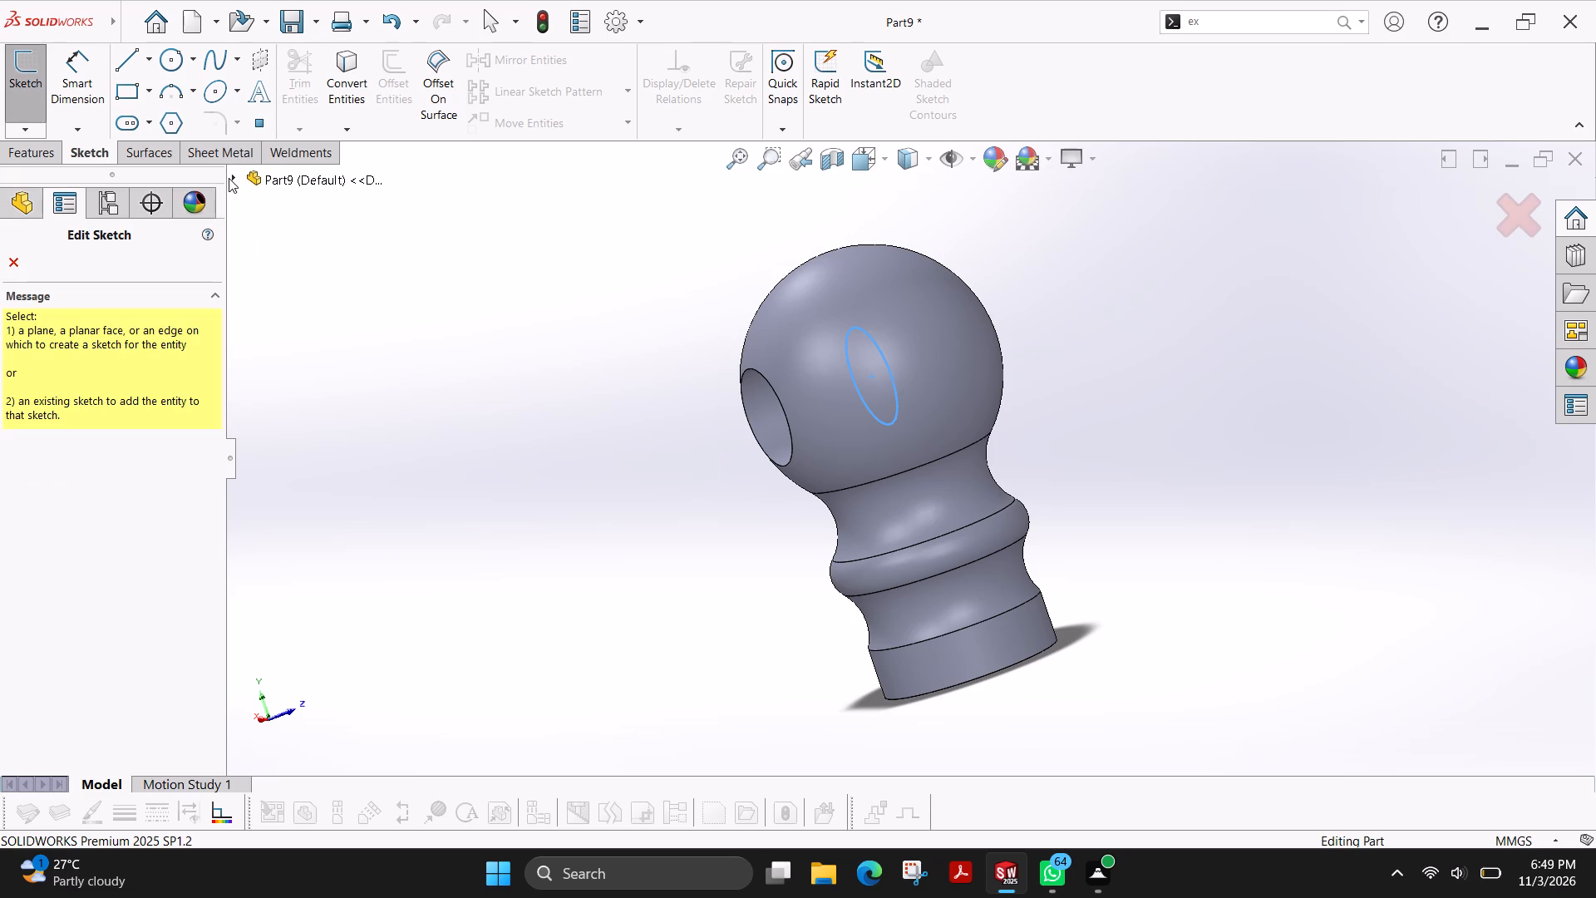
click(230, 178)
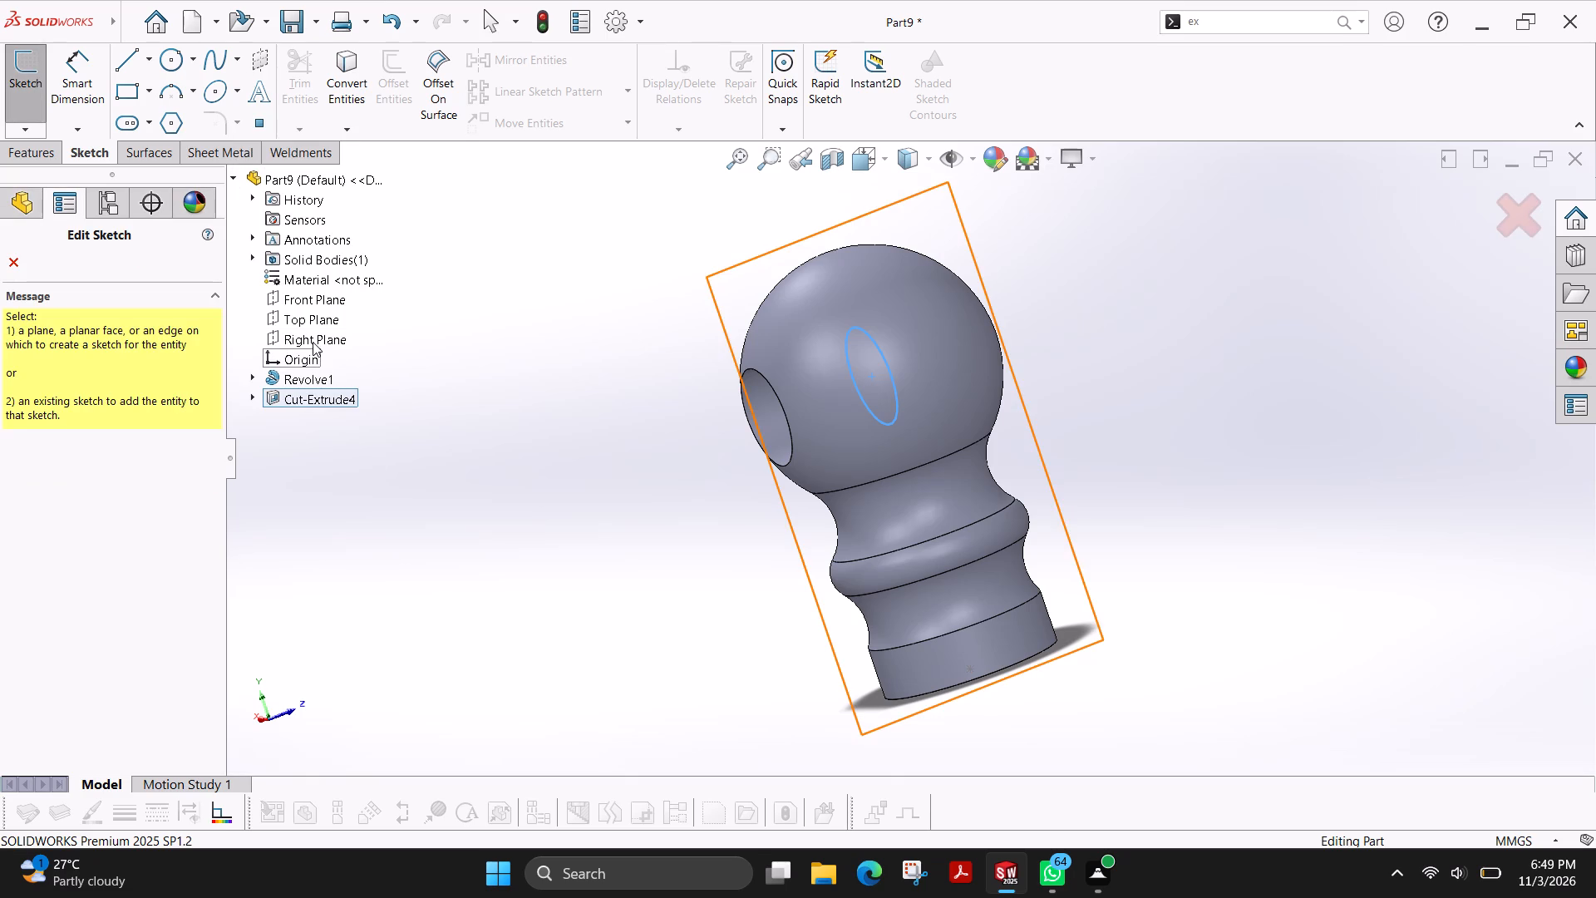
click(316, 341)
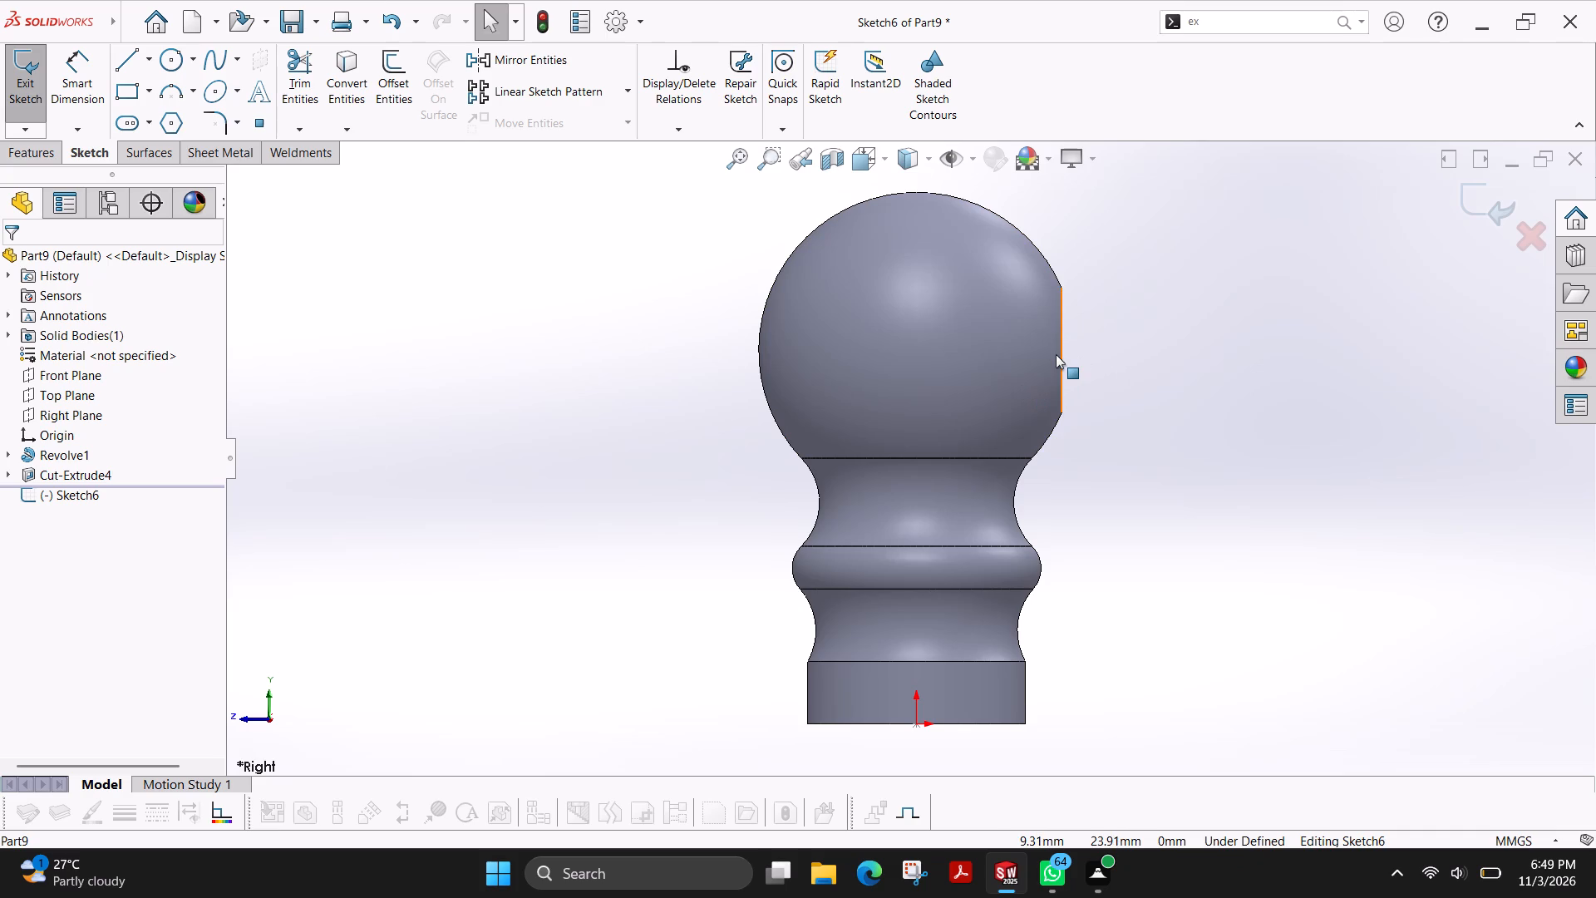
key(ctrl+8)
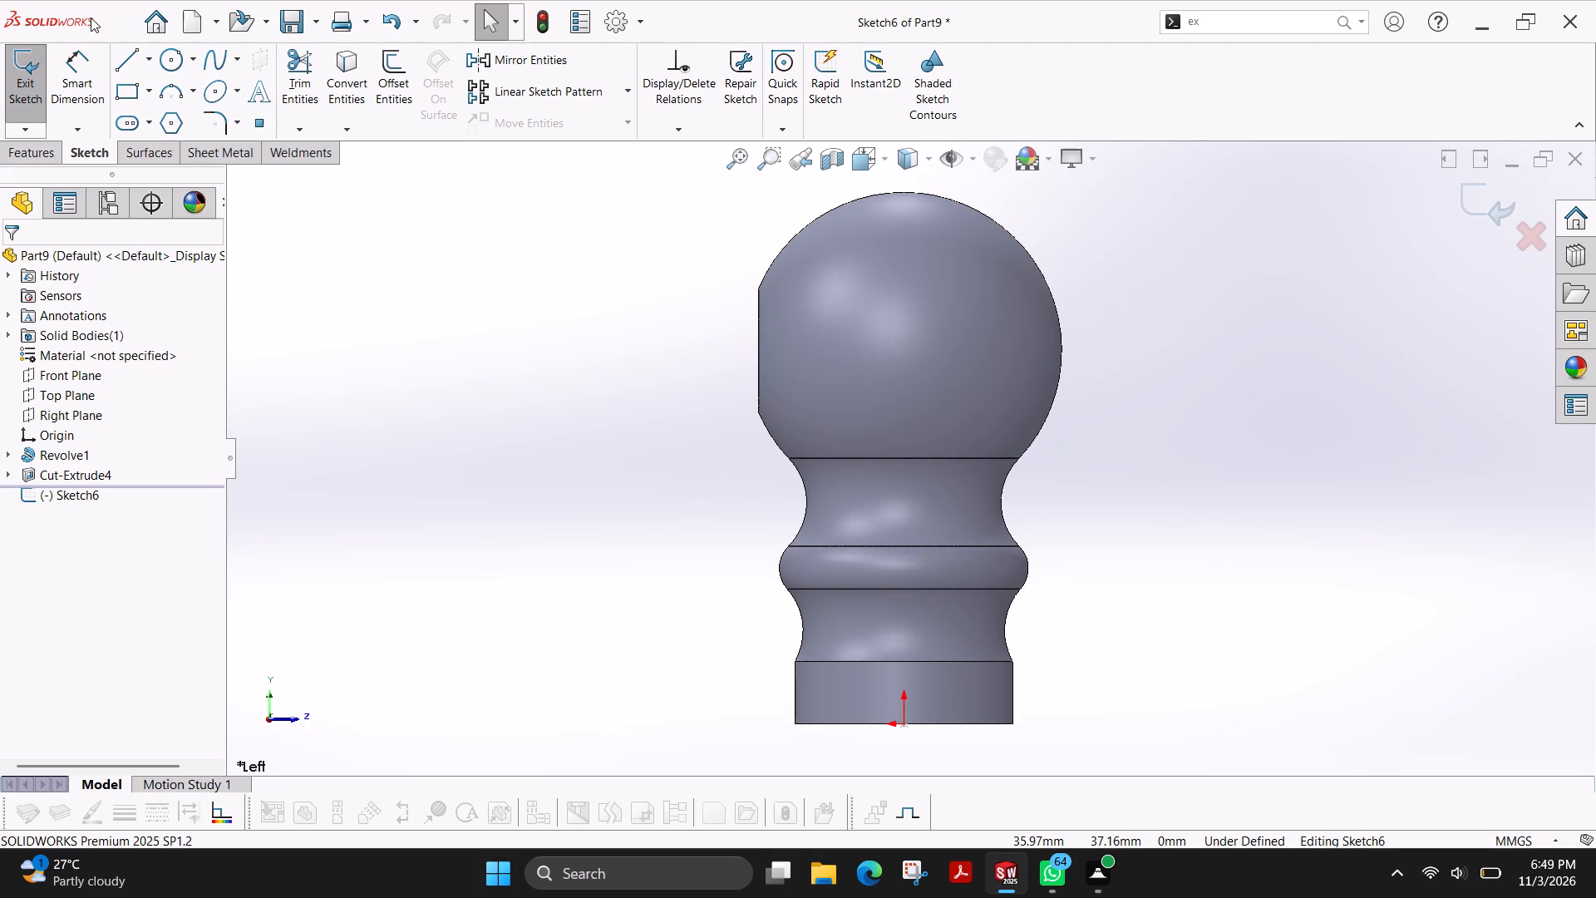
click(178, 65)
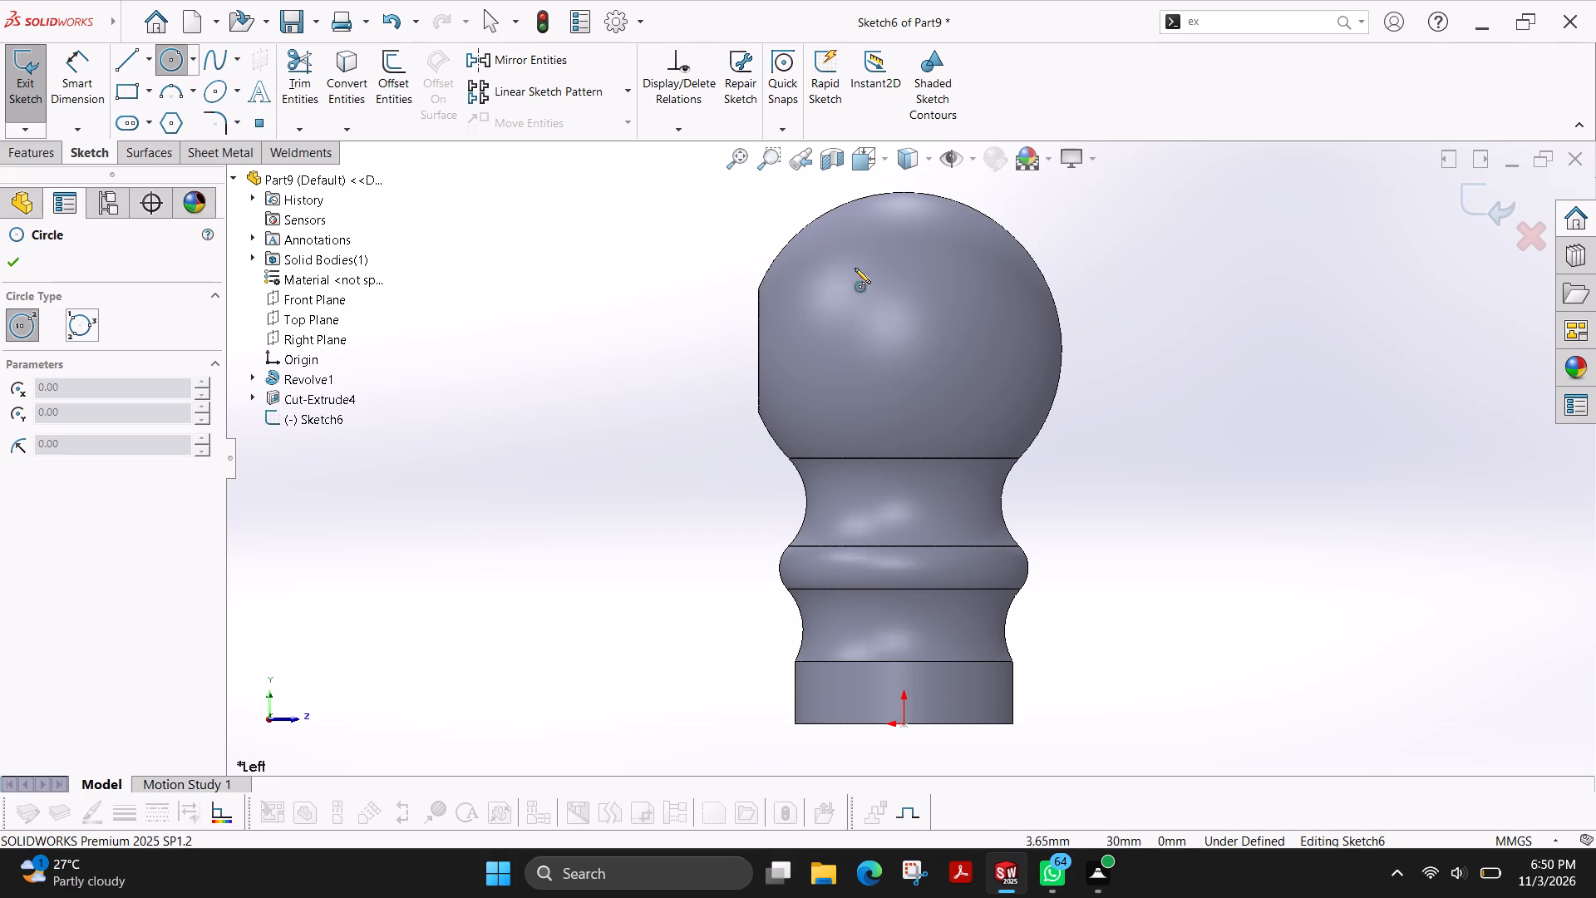
click(903, 349)
click(943, 306)
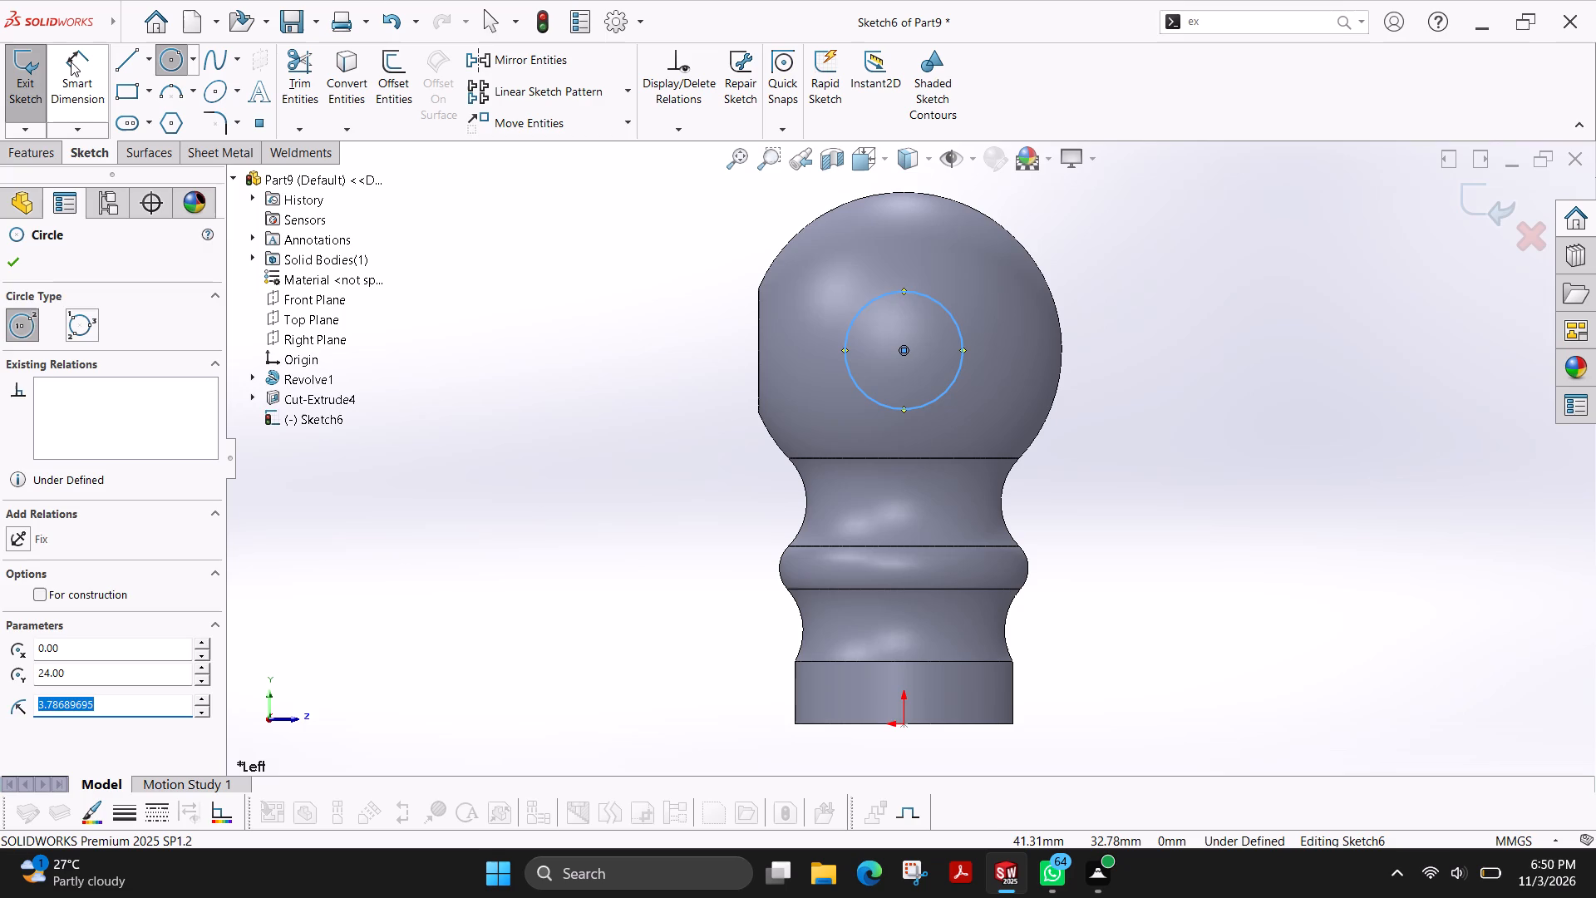
Dimension the new circle's diameter to 8 mm.
click(71, 62)
click(945, 311)
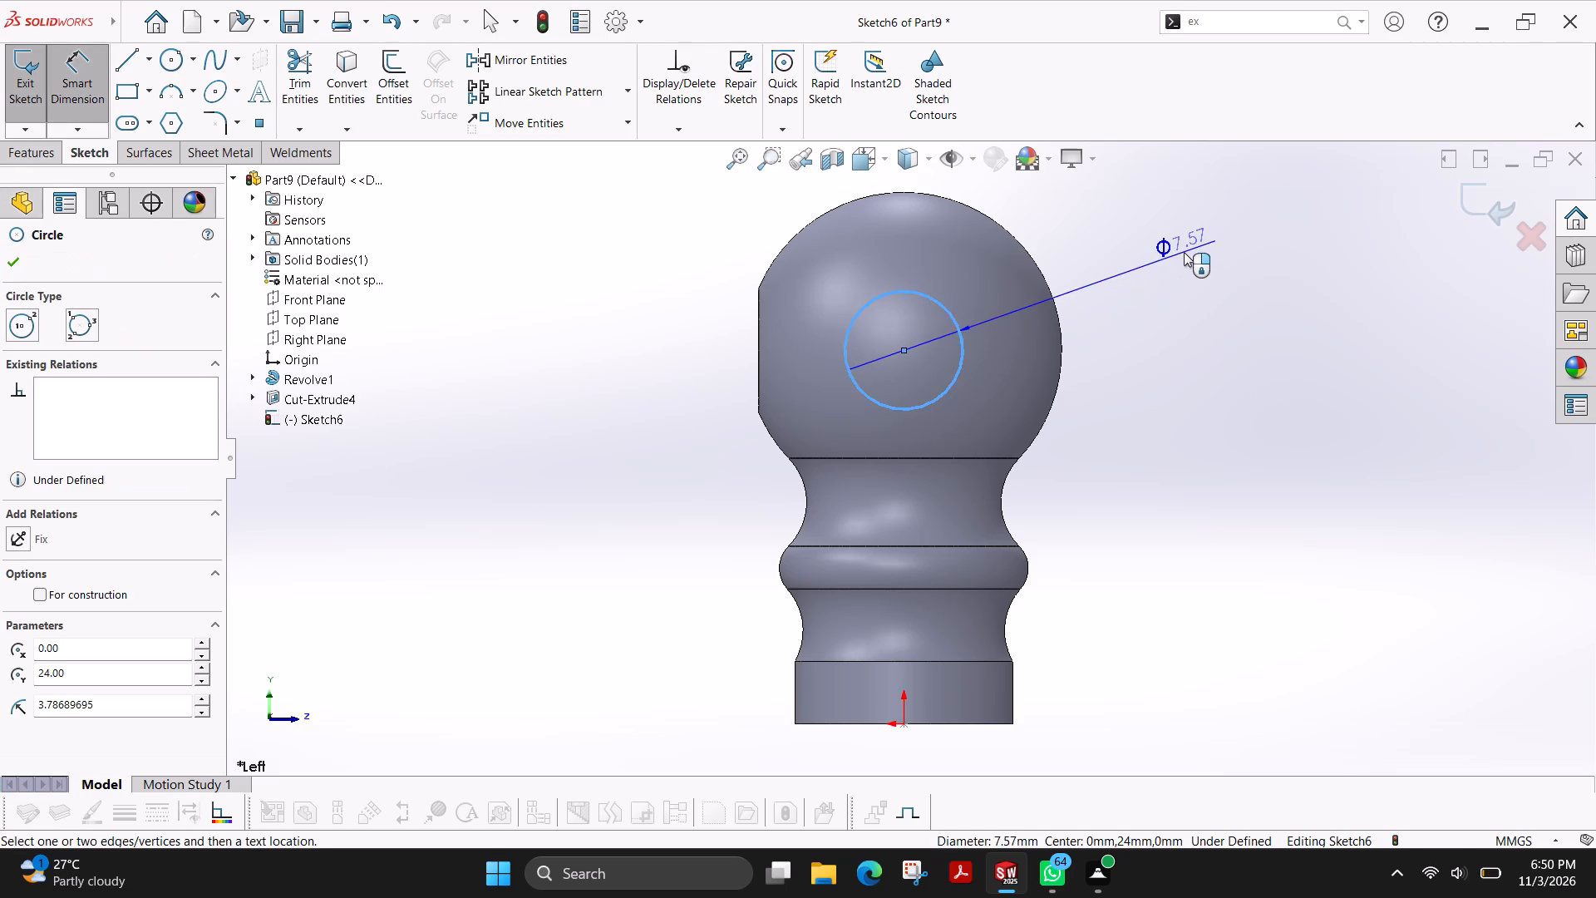
click(1184, 252)
key(8)
key(Return)
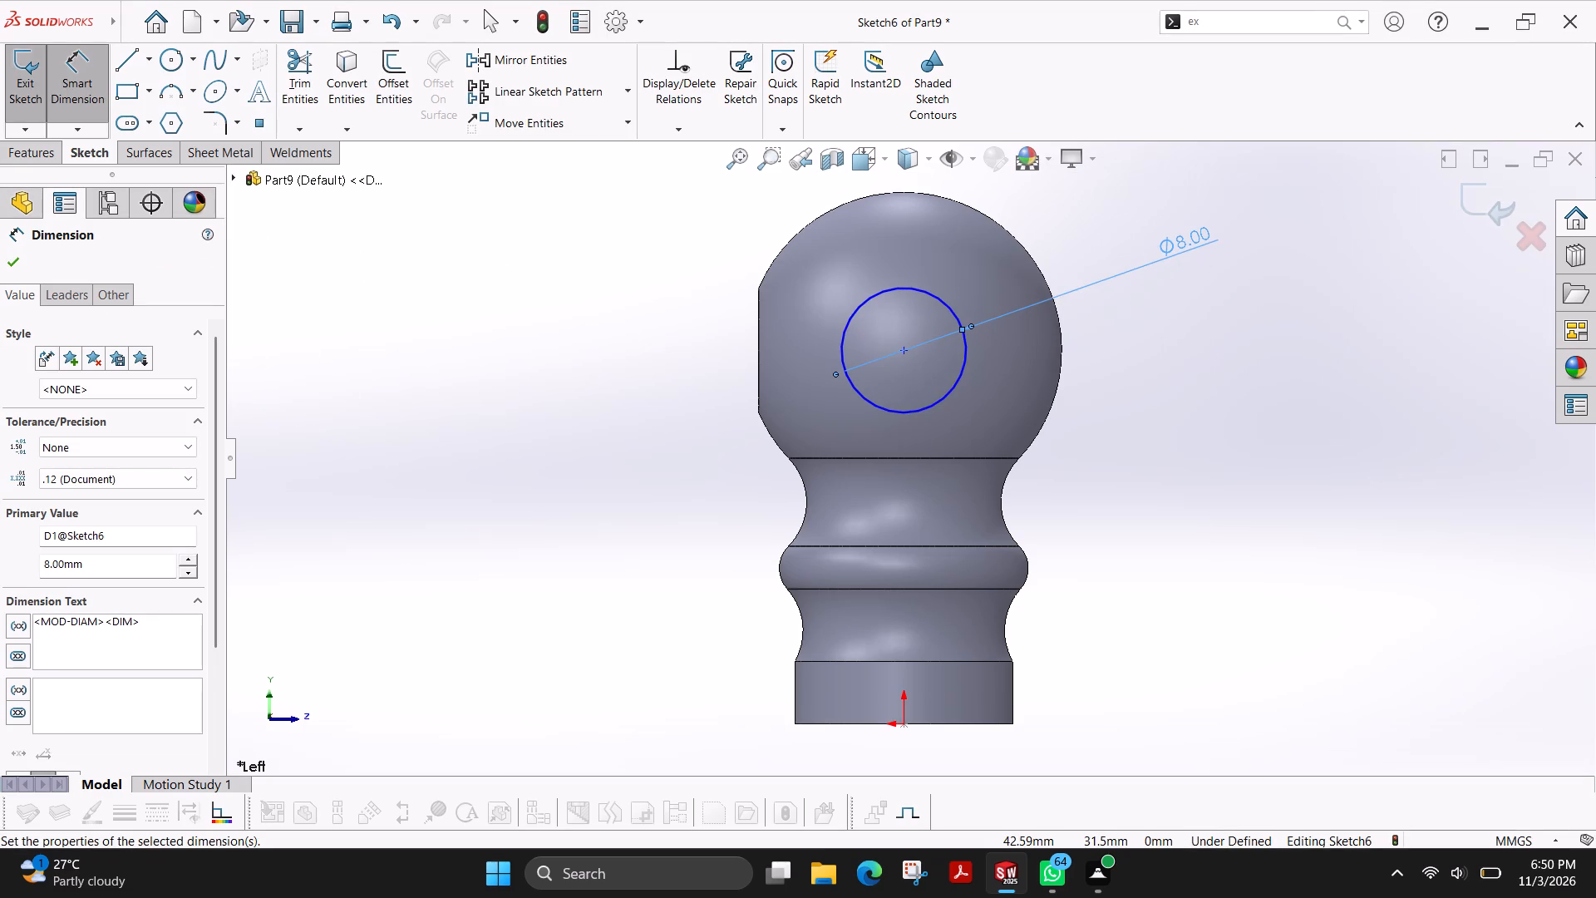
Cut-extrude the Right Plane circle, Blind 14 mm in Direction 1 and 4 mm in Direction 2.
click(22, 150)
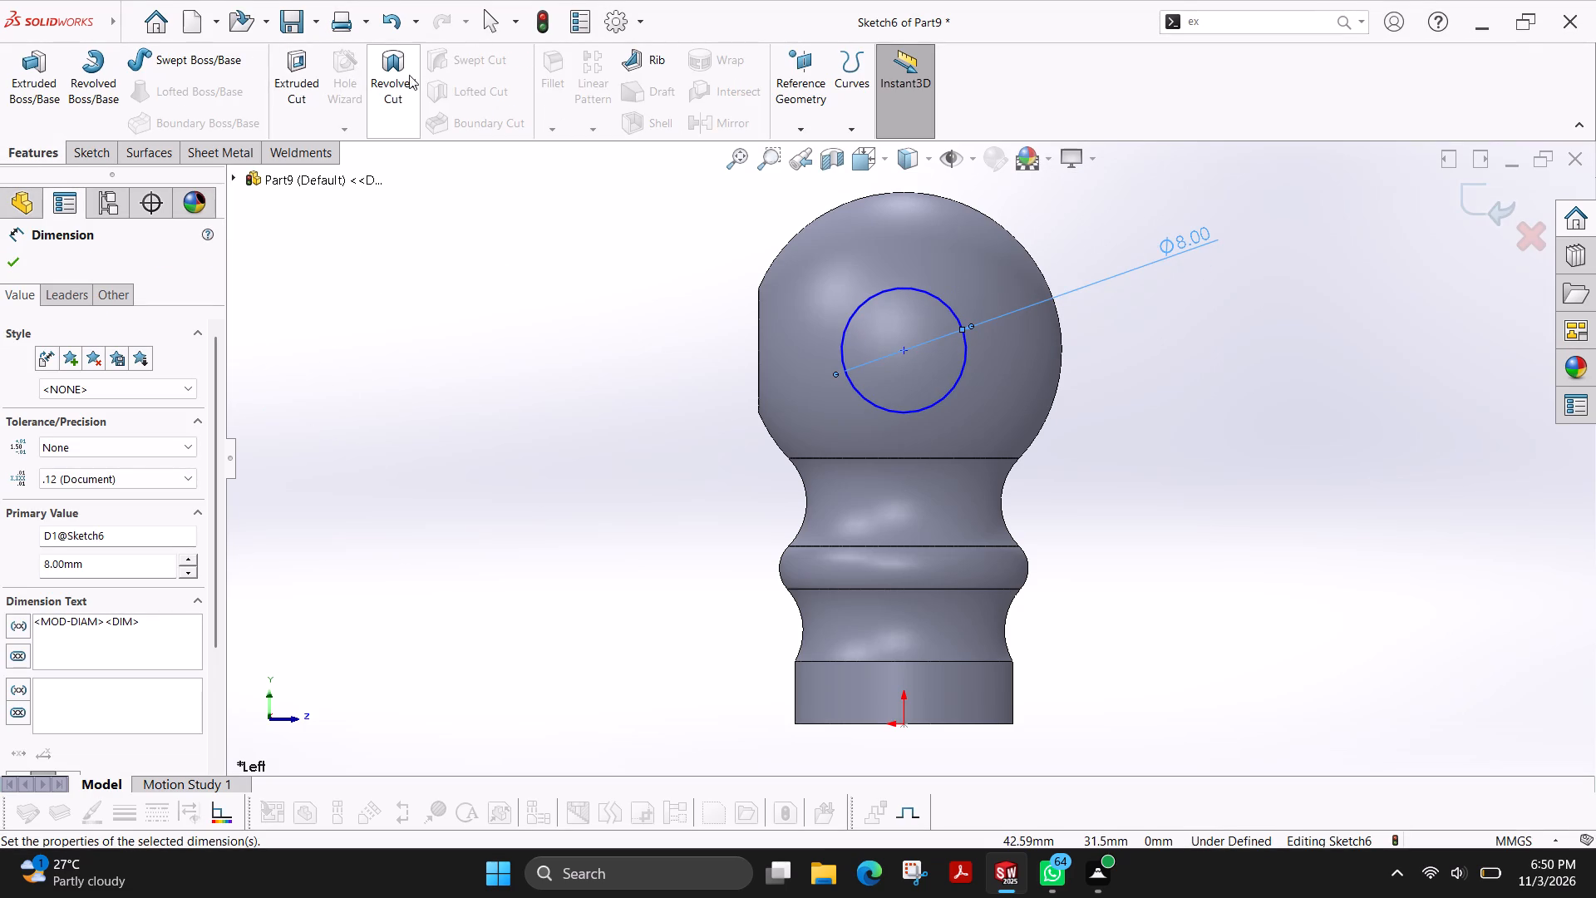
click(298, 91)
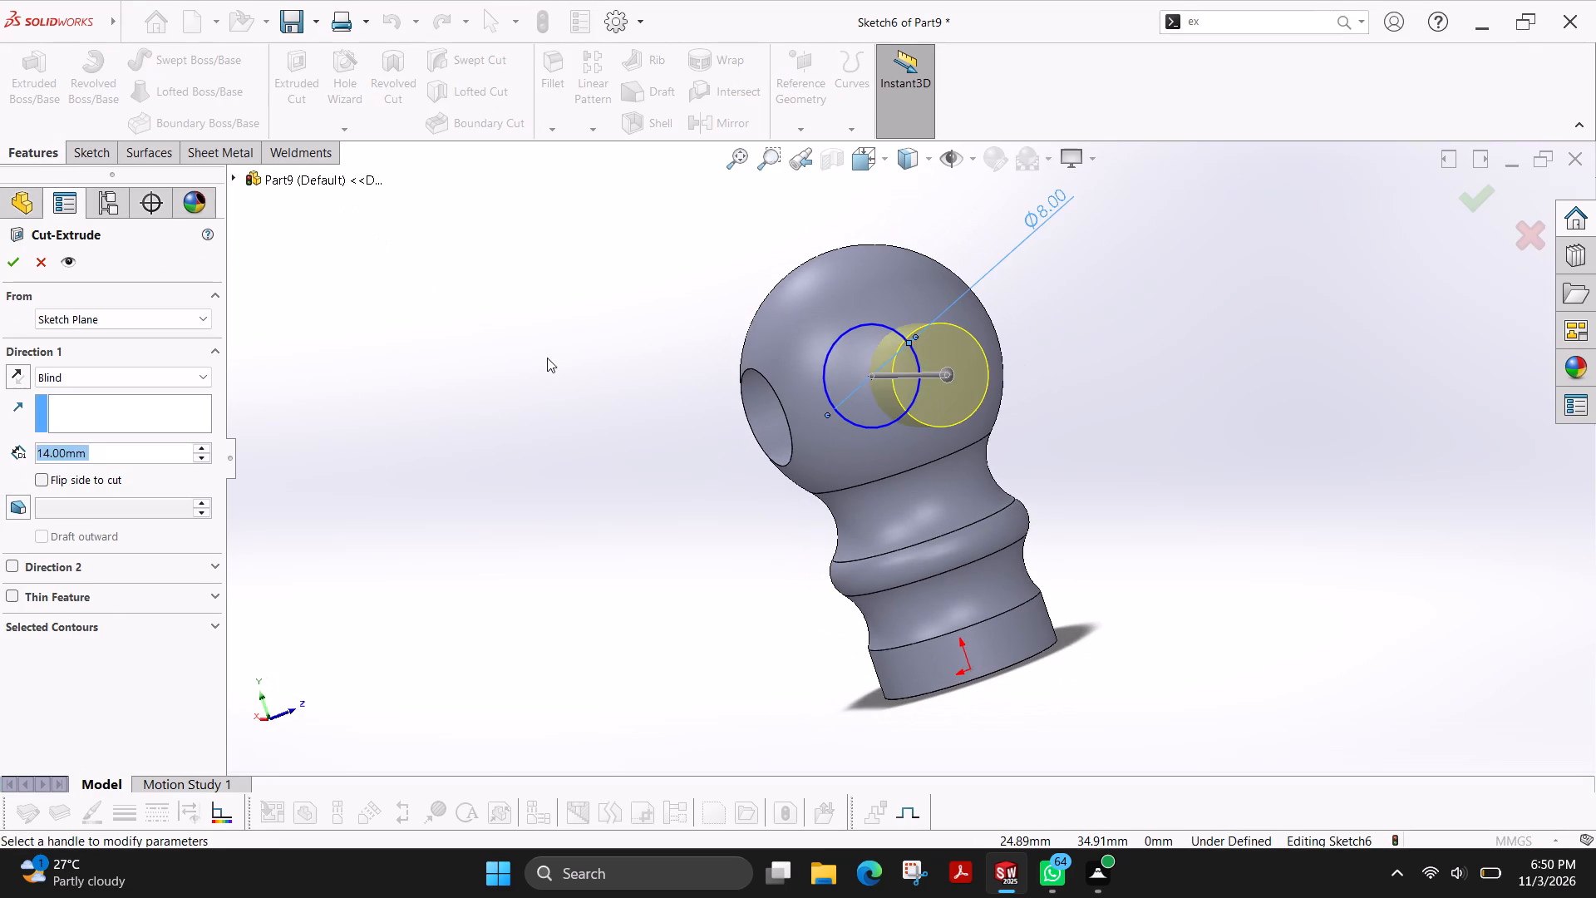
middle_drag(533, 377, 633, 389)
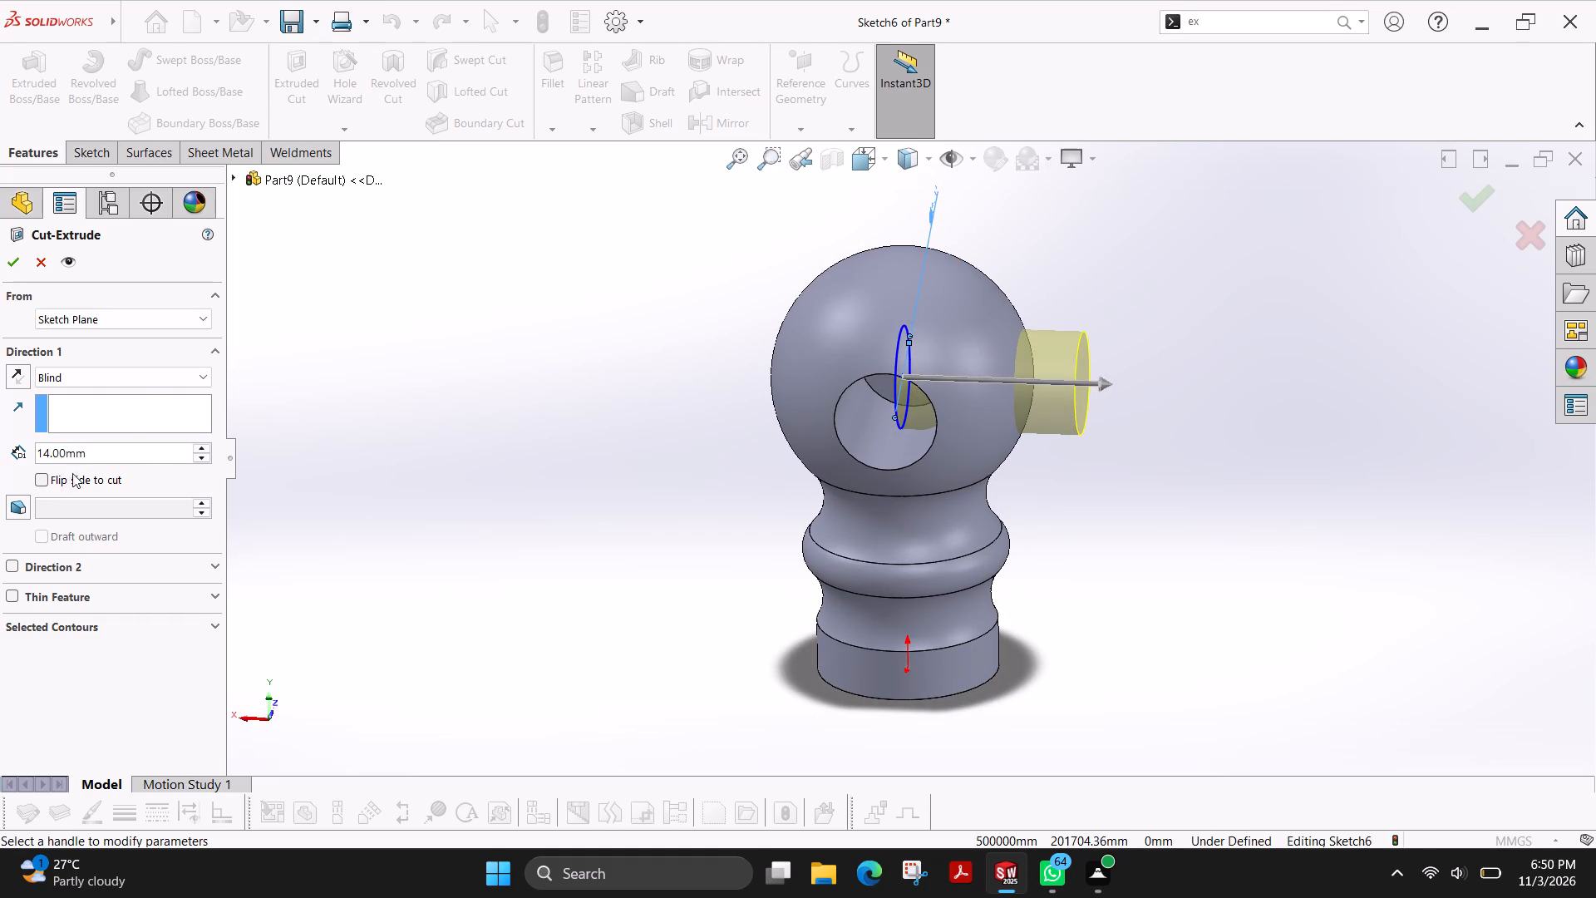
click(17, 567)
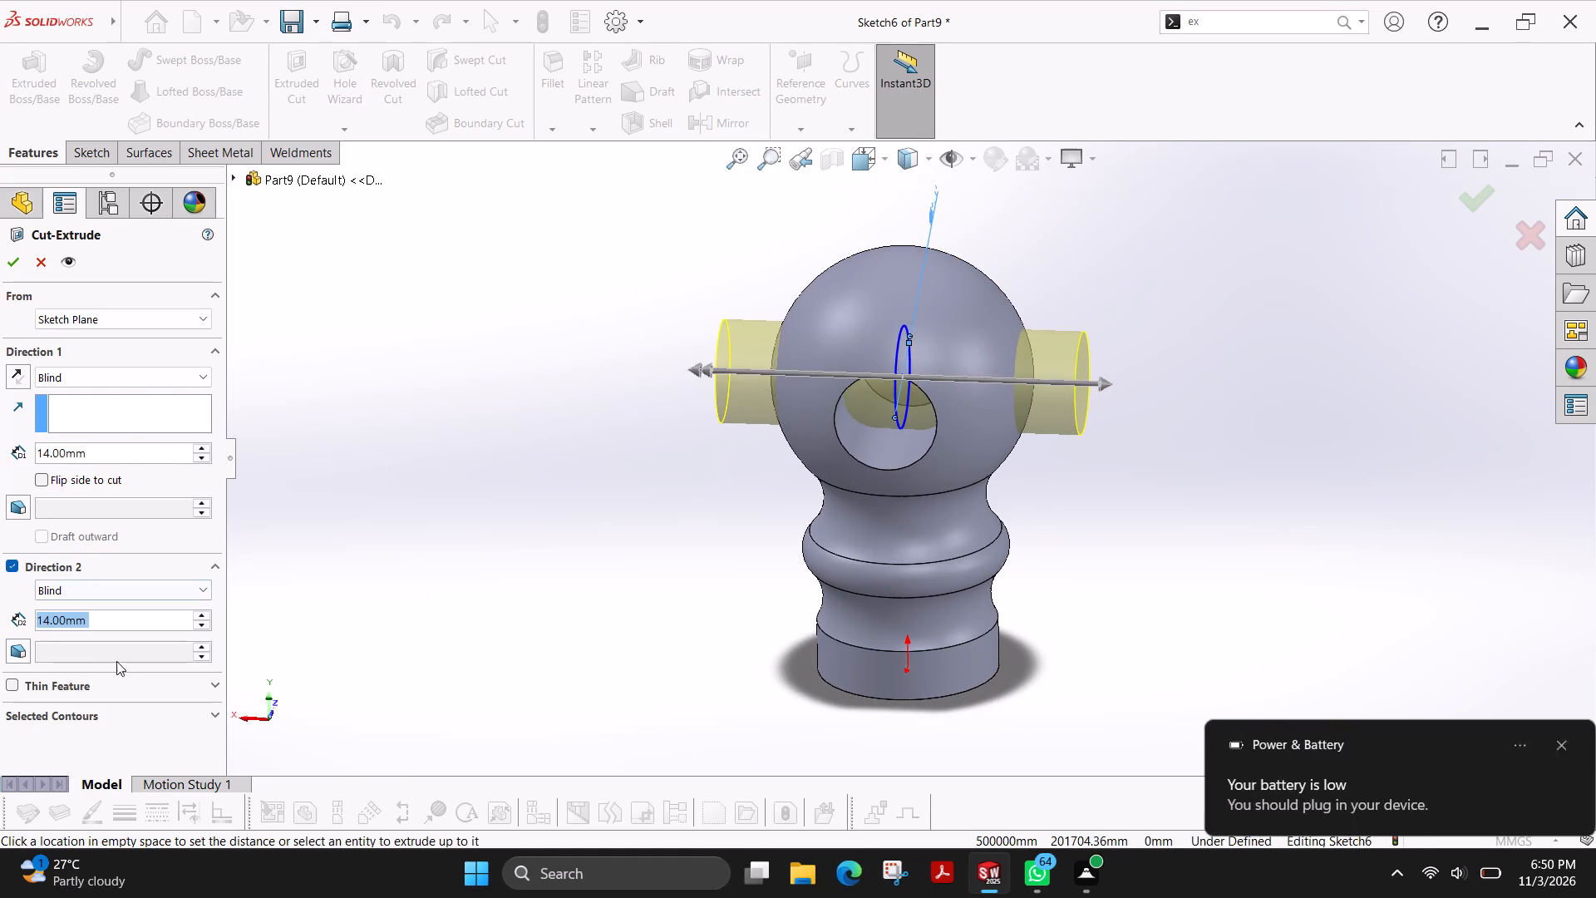
click(837, 493)
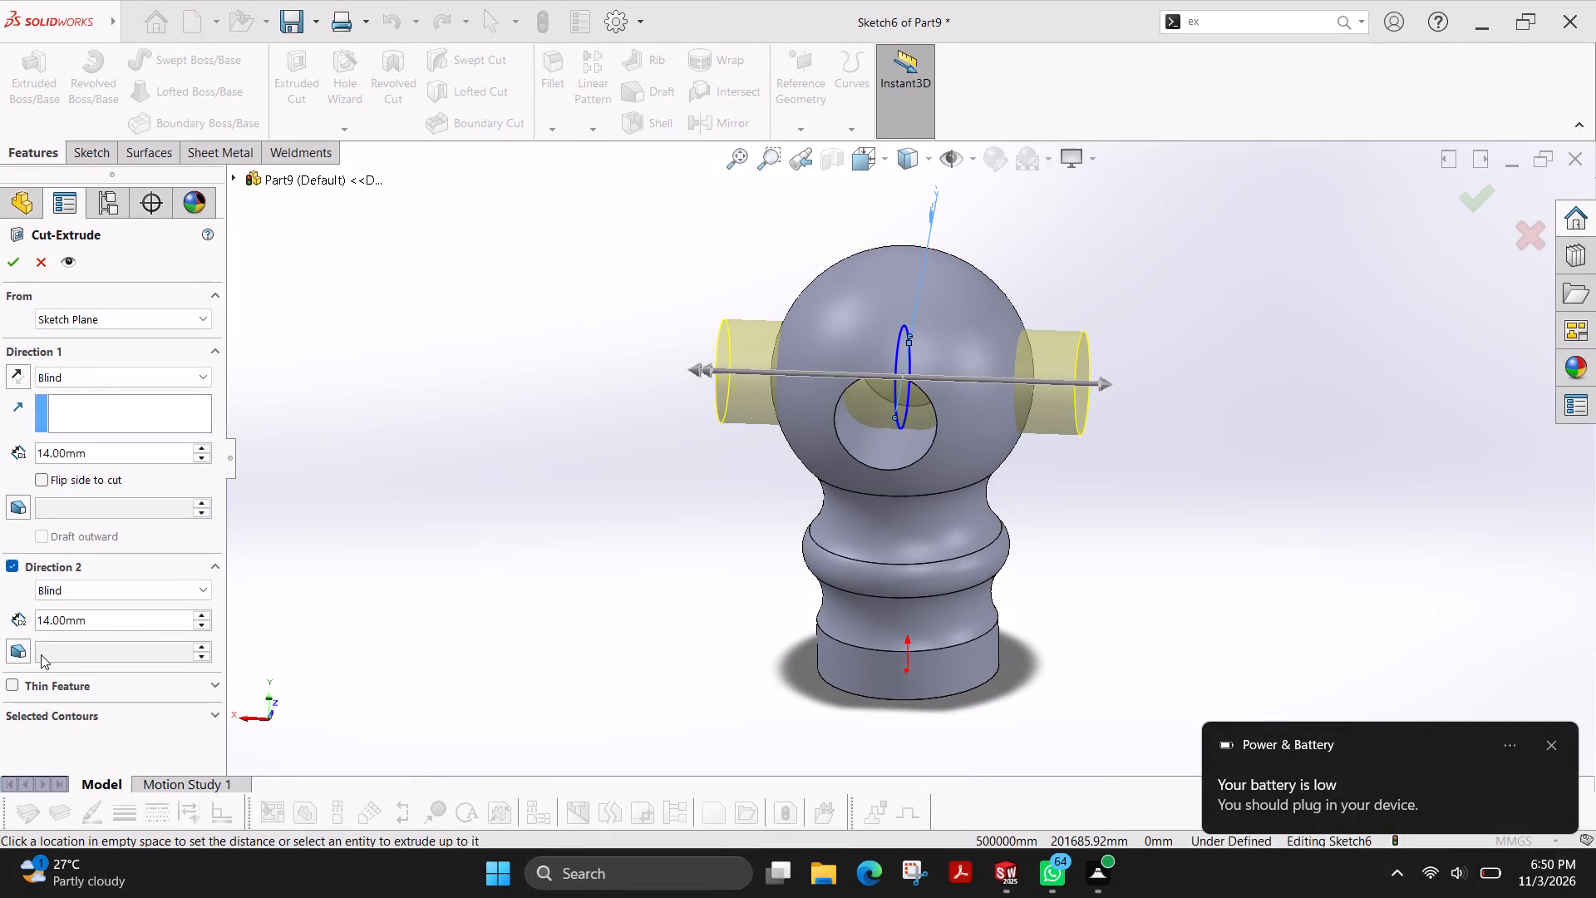
double_click(100, 617)
key(4)
key(Return)
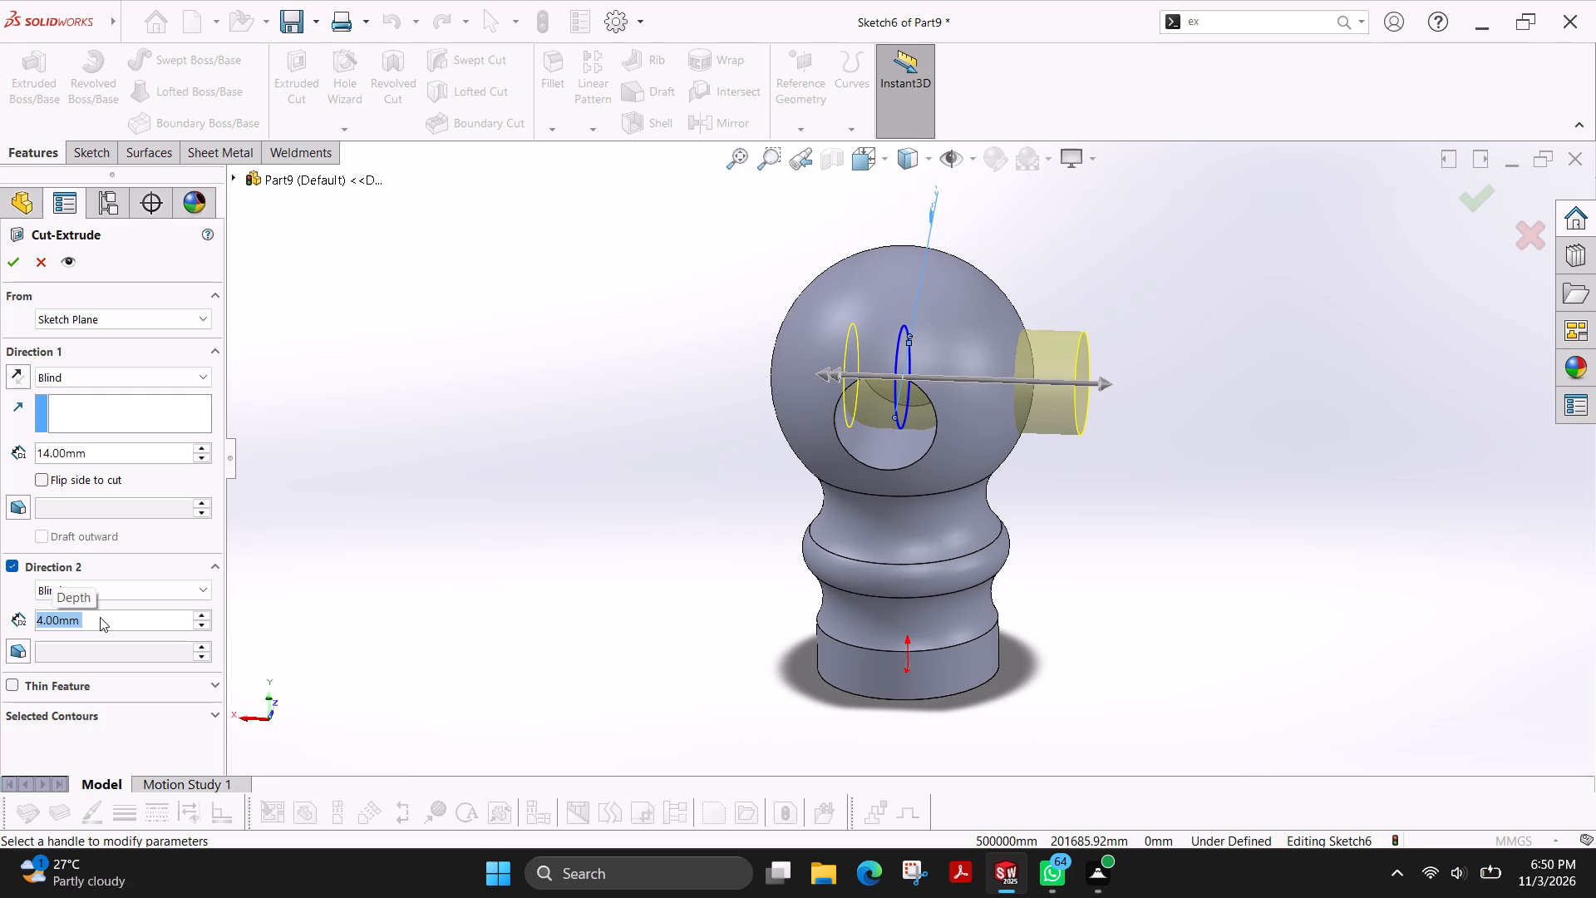
click(13, 254)
Inspect the crossing holes inside the ball using a temporary section view on the Top Plane, moving the section up through the ball.
middle_drag(1158, 413, 1145, 360)
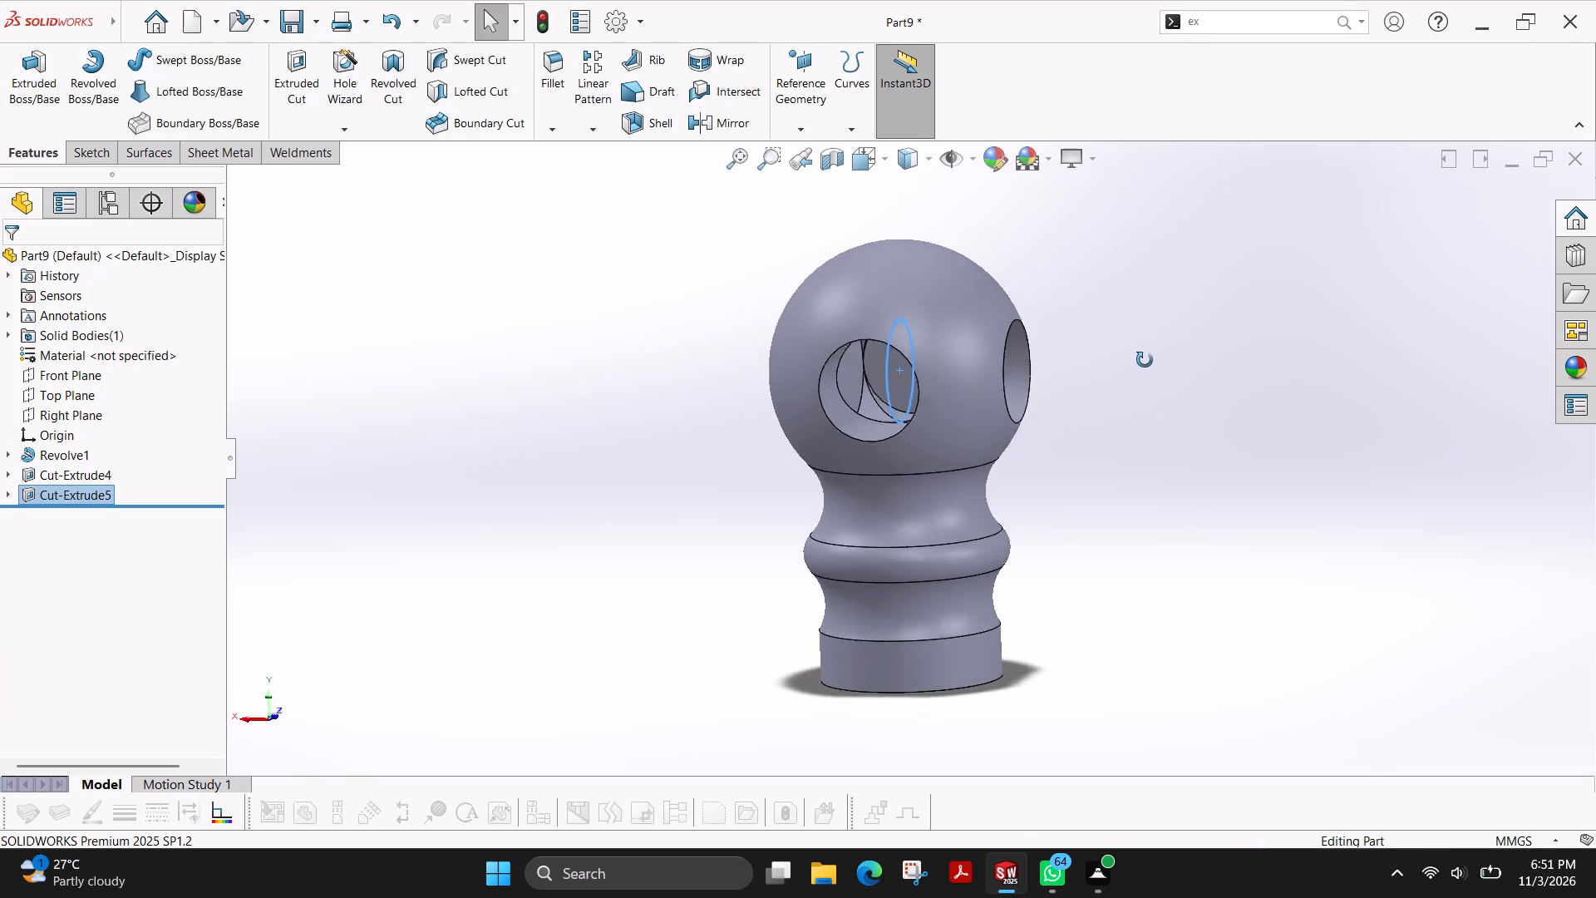
middle_drag(1145, 360, 1160, 348)
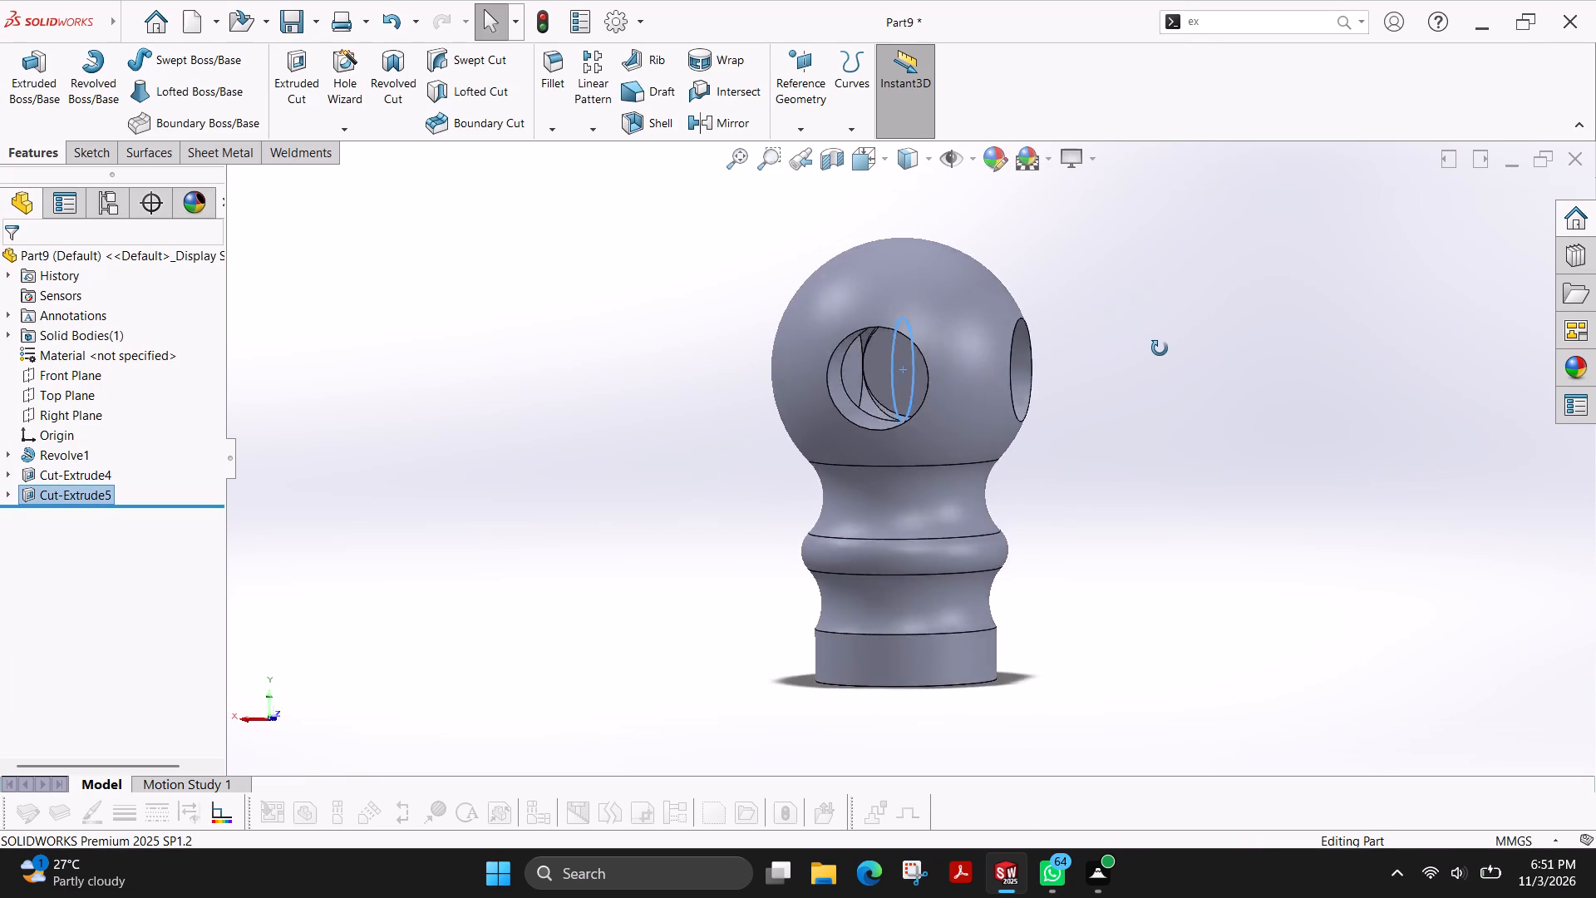
middle_drag(1160, 348, 1142, 385)
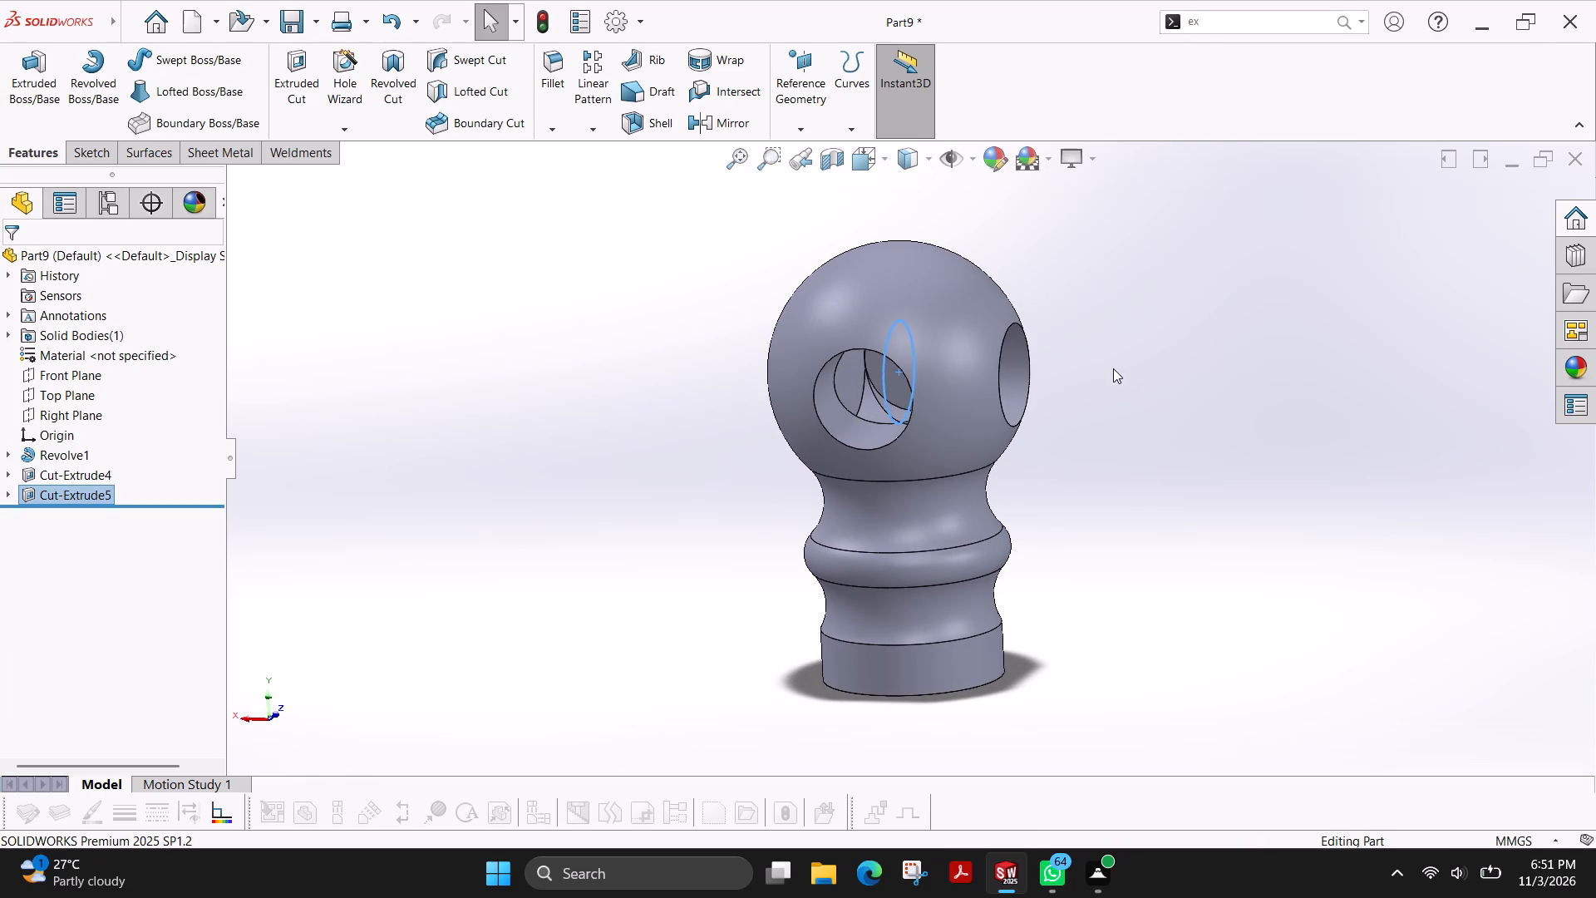
click(832, 164)
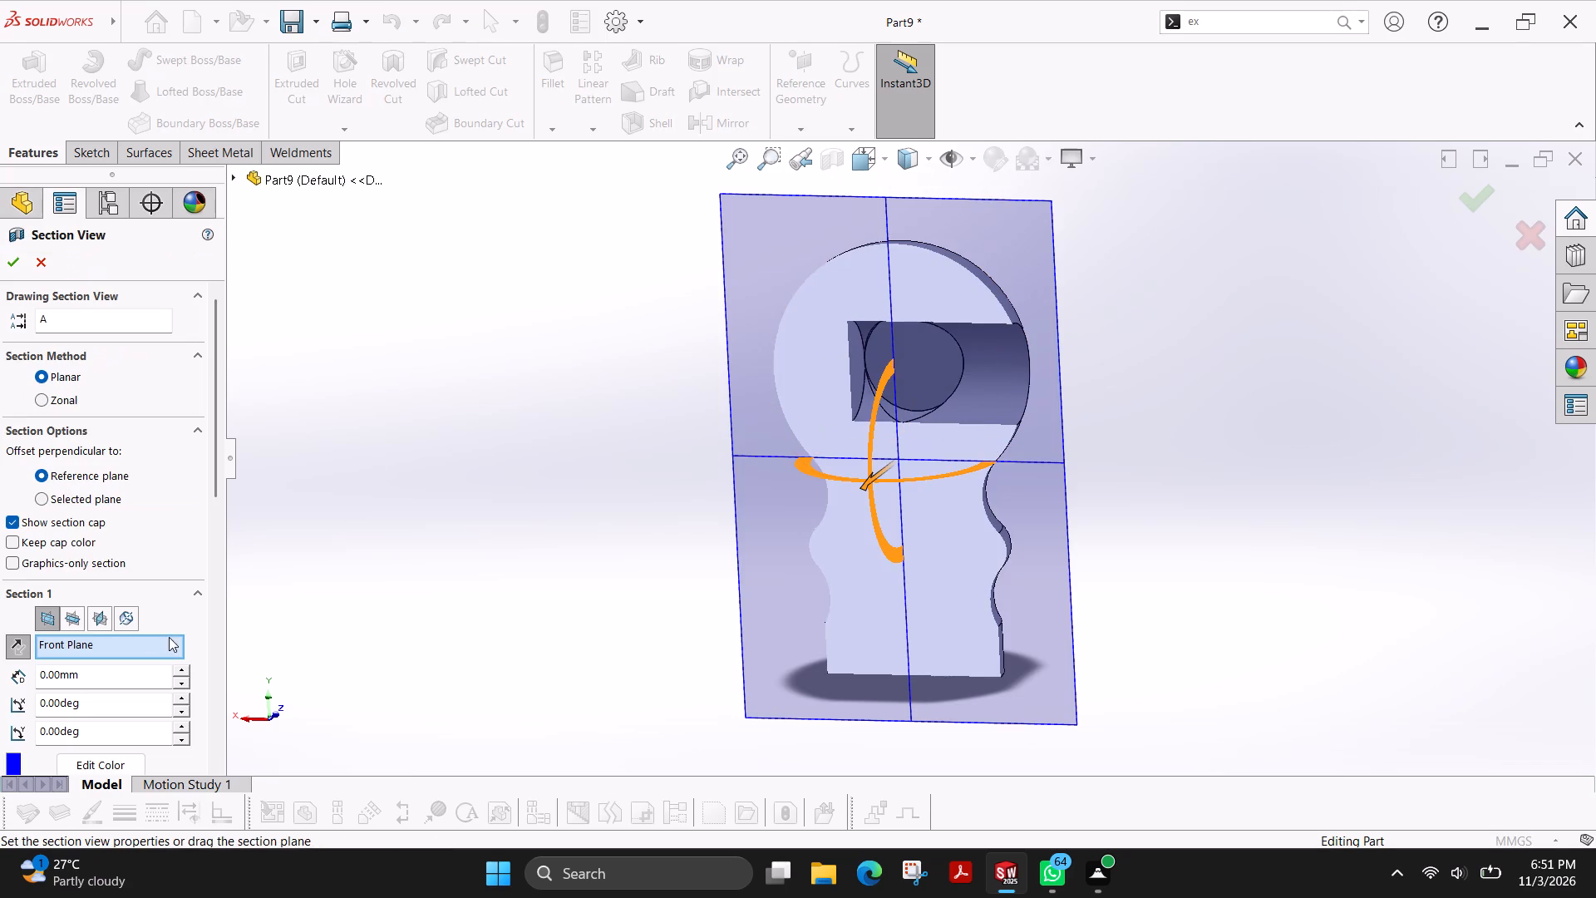
click(77, 619)
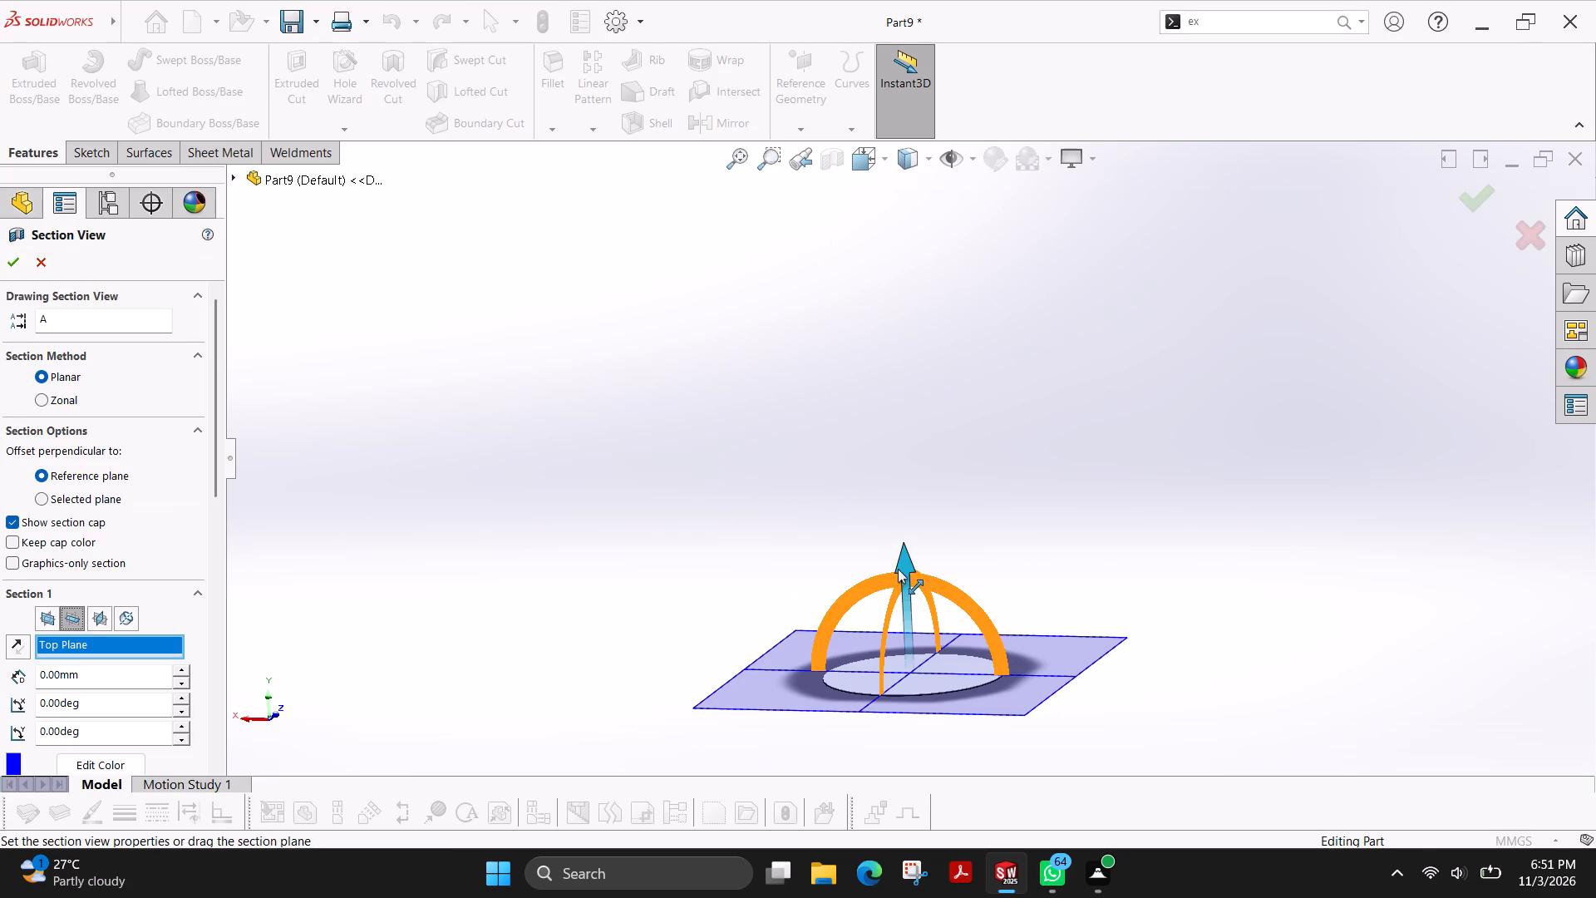
drag(901, 568, 914, 206)
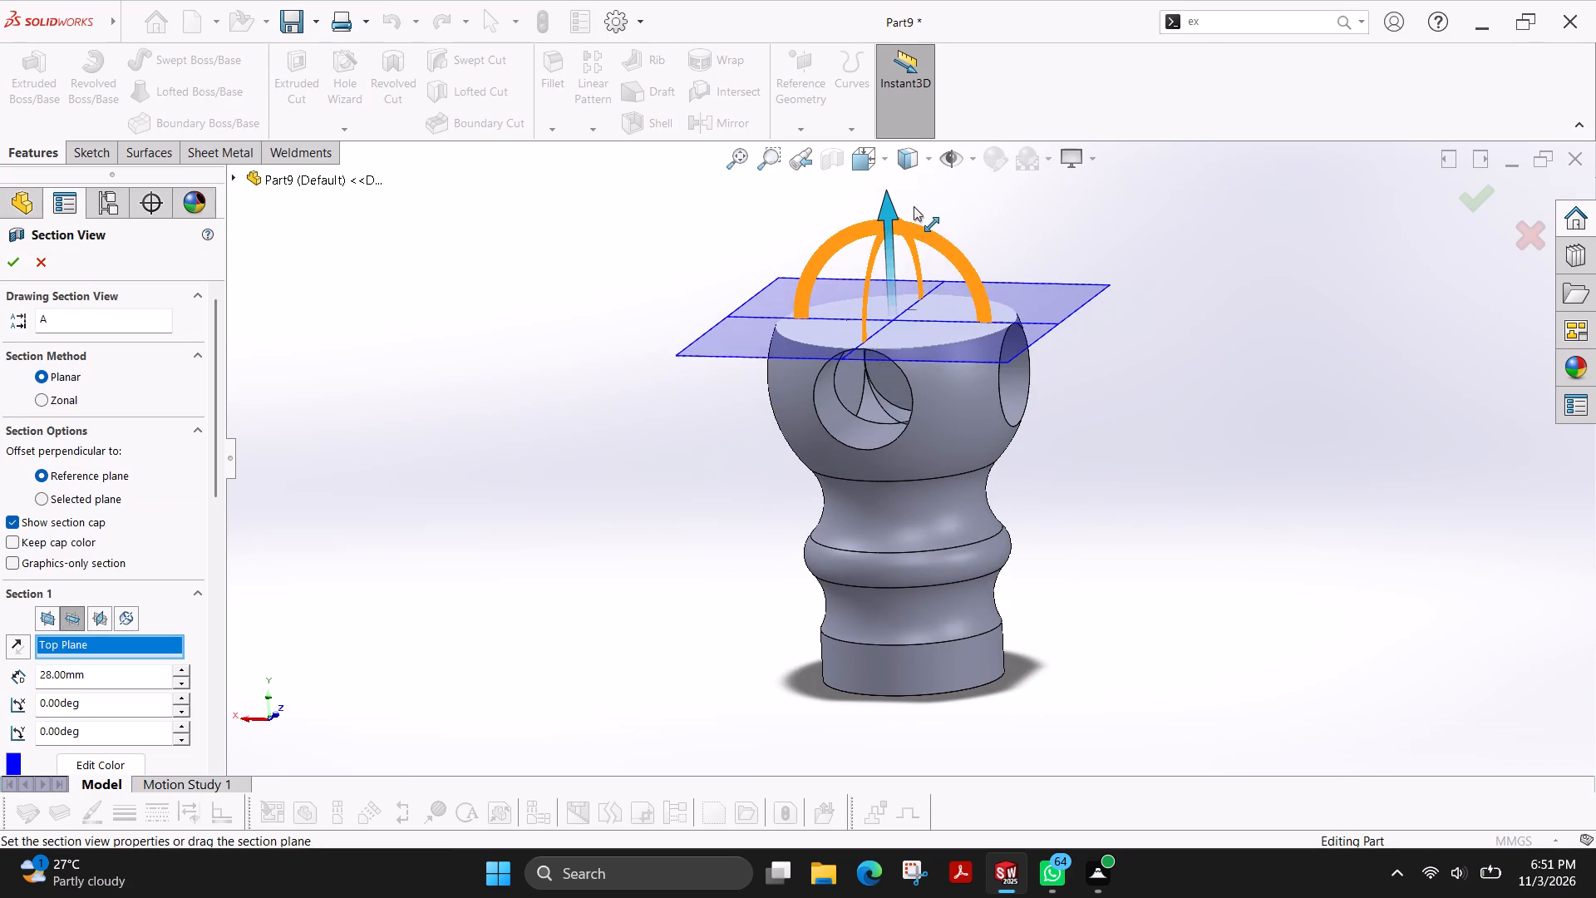
drag(914, 206, 948, 268)
middle_drag(1068, 309, 1084, 521)
key(Escape)
Examine the finished post and both holes in the ball from several sides, including an angled standard view.
scroll(1064, 528, up, 1)
middle_drag(1064, 528, 1058, 421)
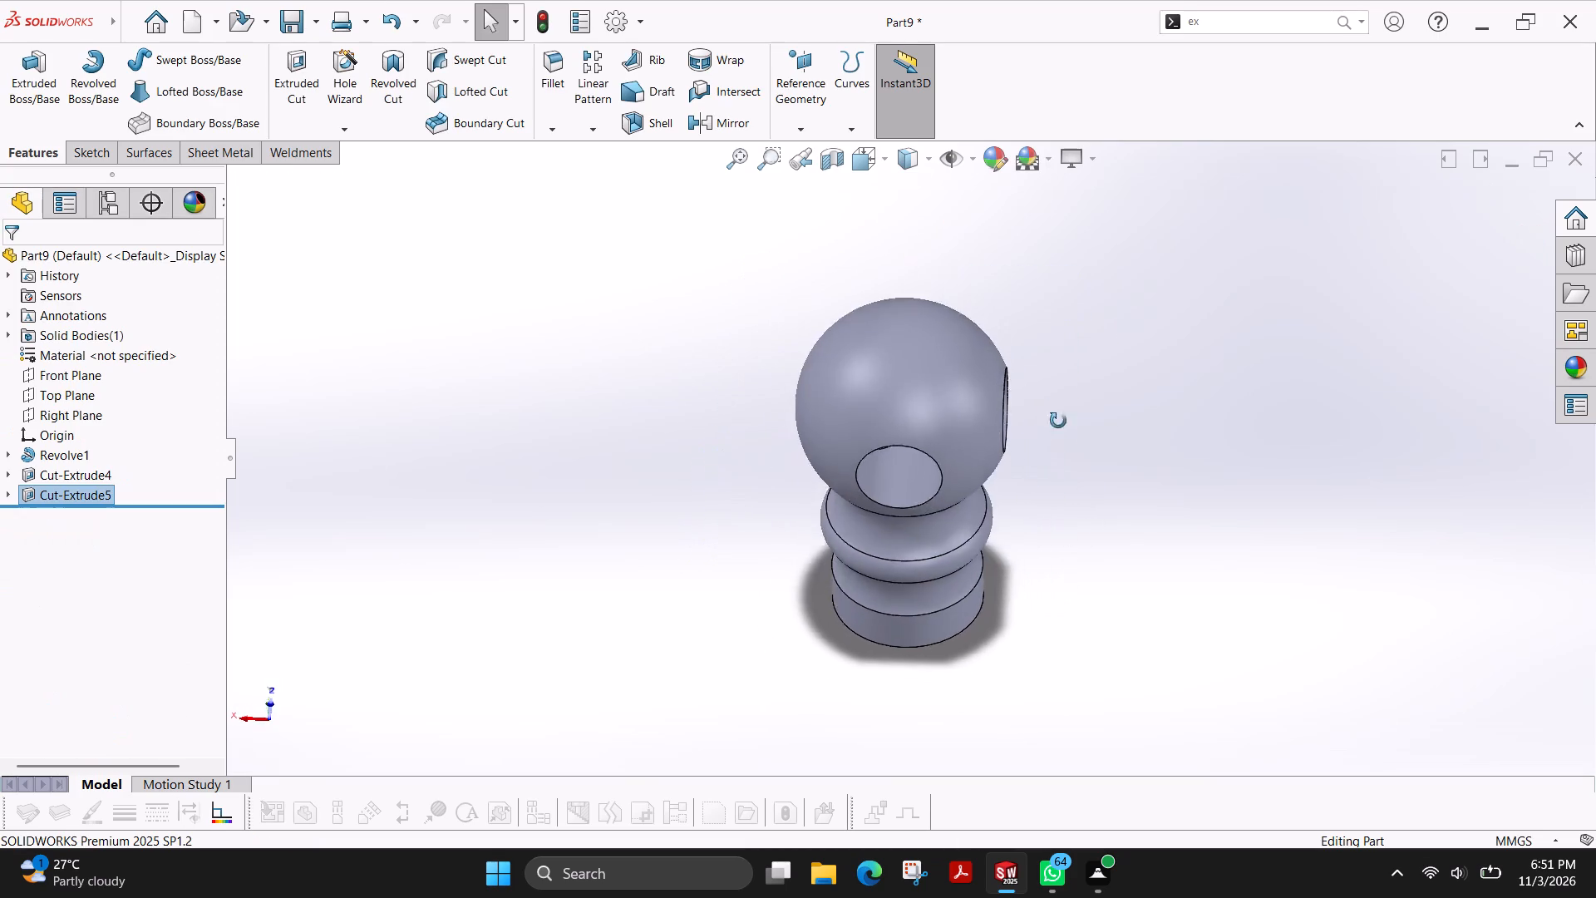
middle_drag(1058, 421, 1059, 264)
middle_drag(1140, 591, 976, 738)
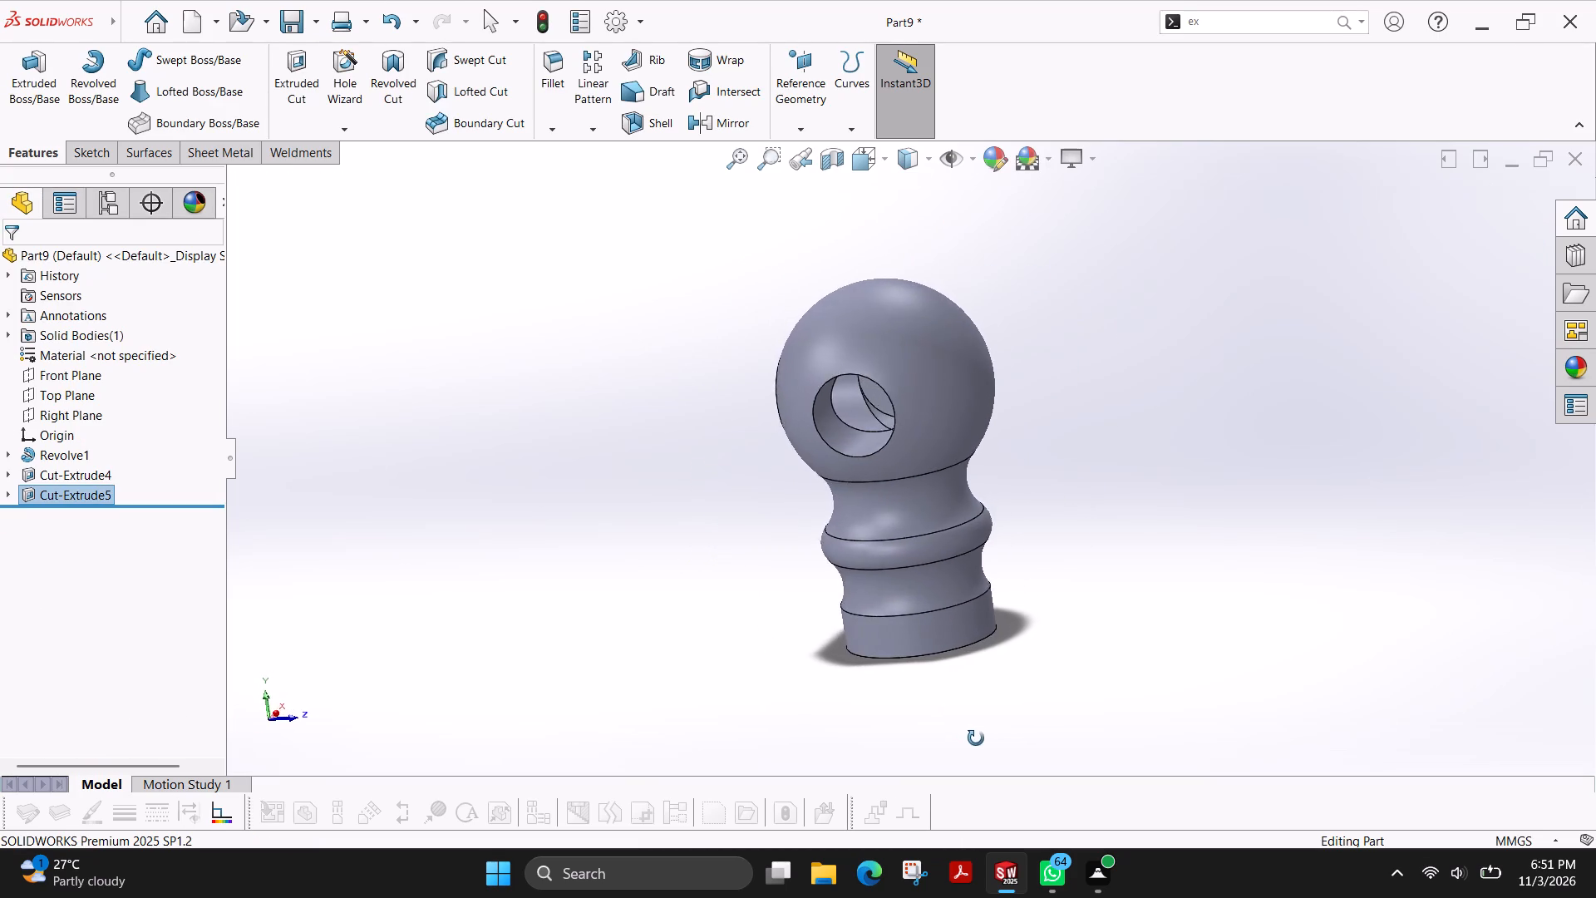
middle_drag(976, 738, 1028, 752)
middle_drag(959, 575, 1007, 611)
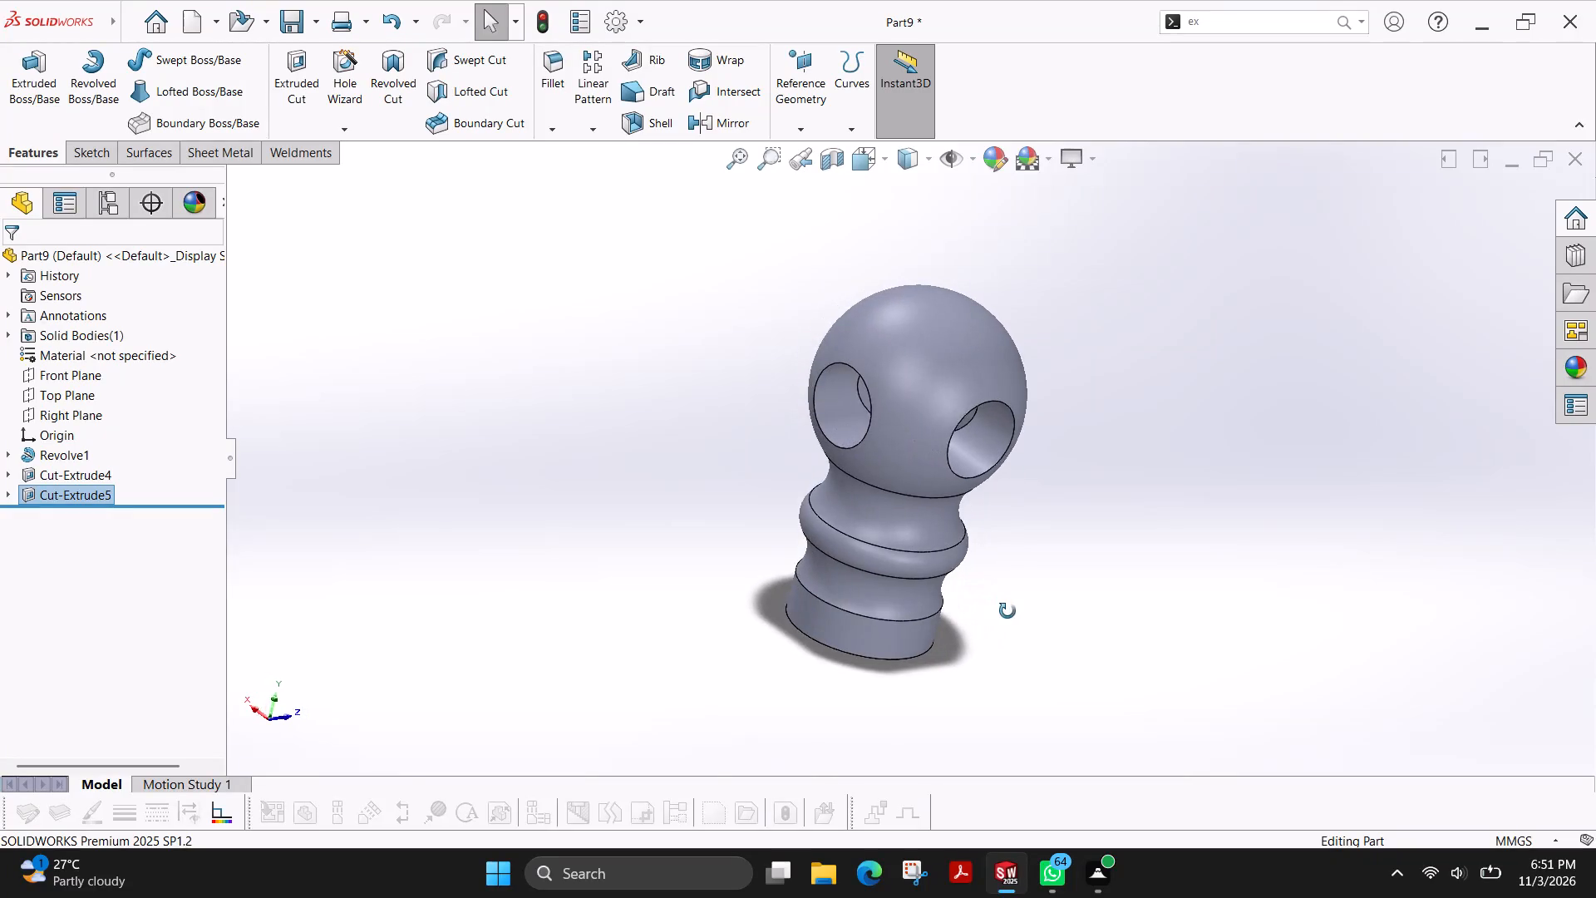
middle_drag(1007, 611, 1000, 634)
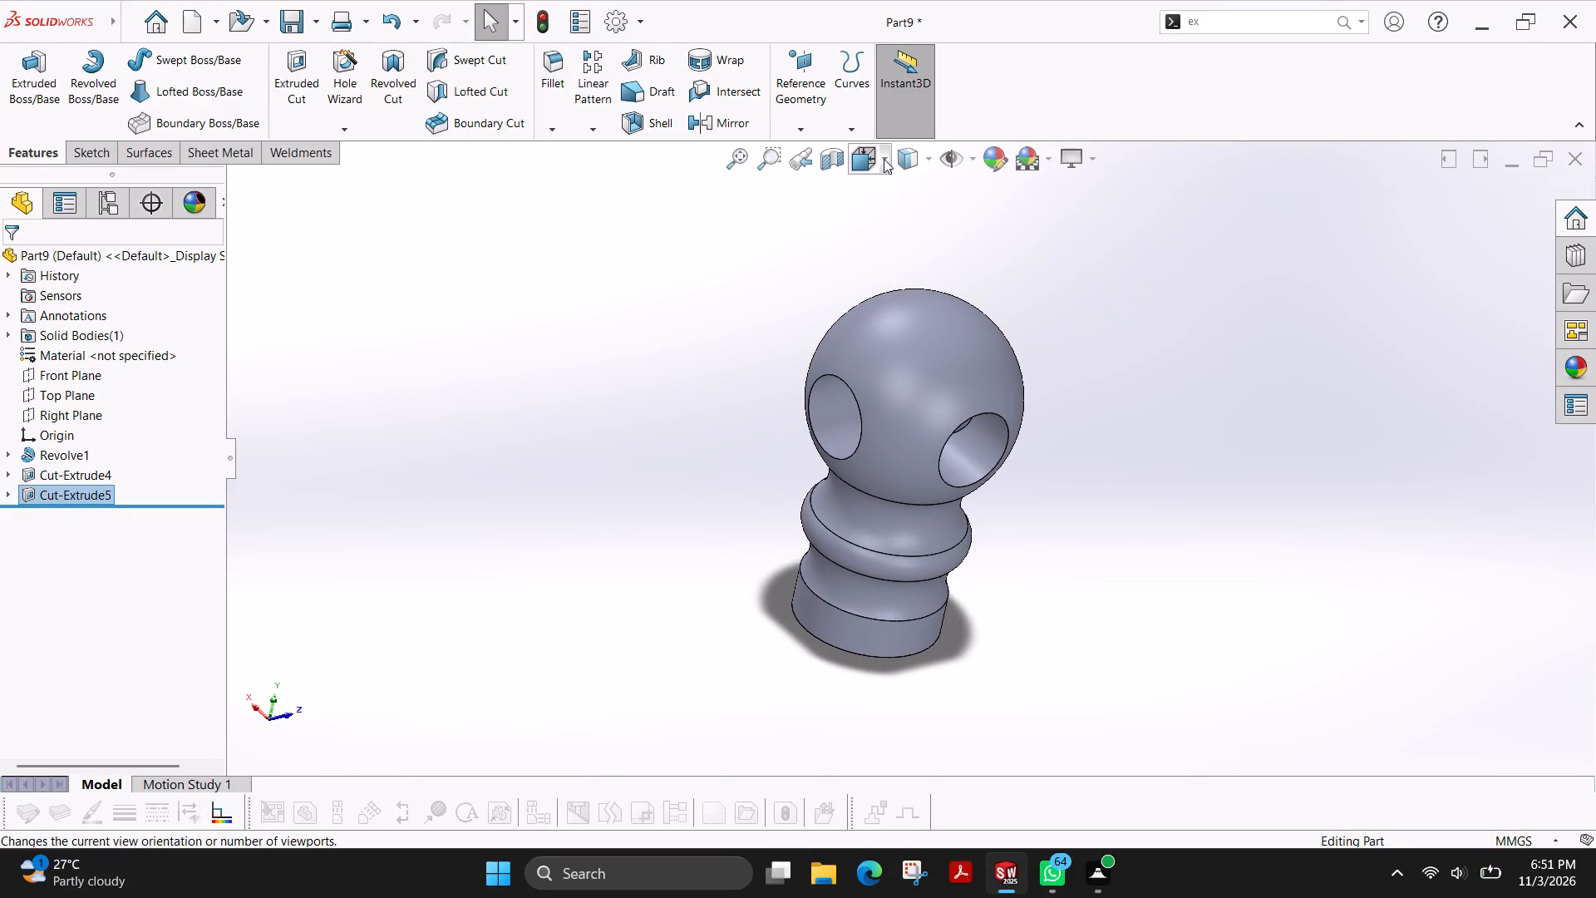
click(884, 159)
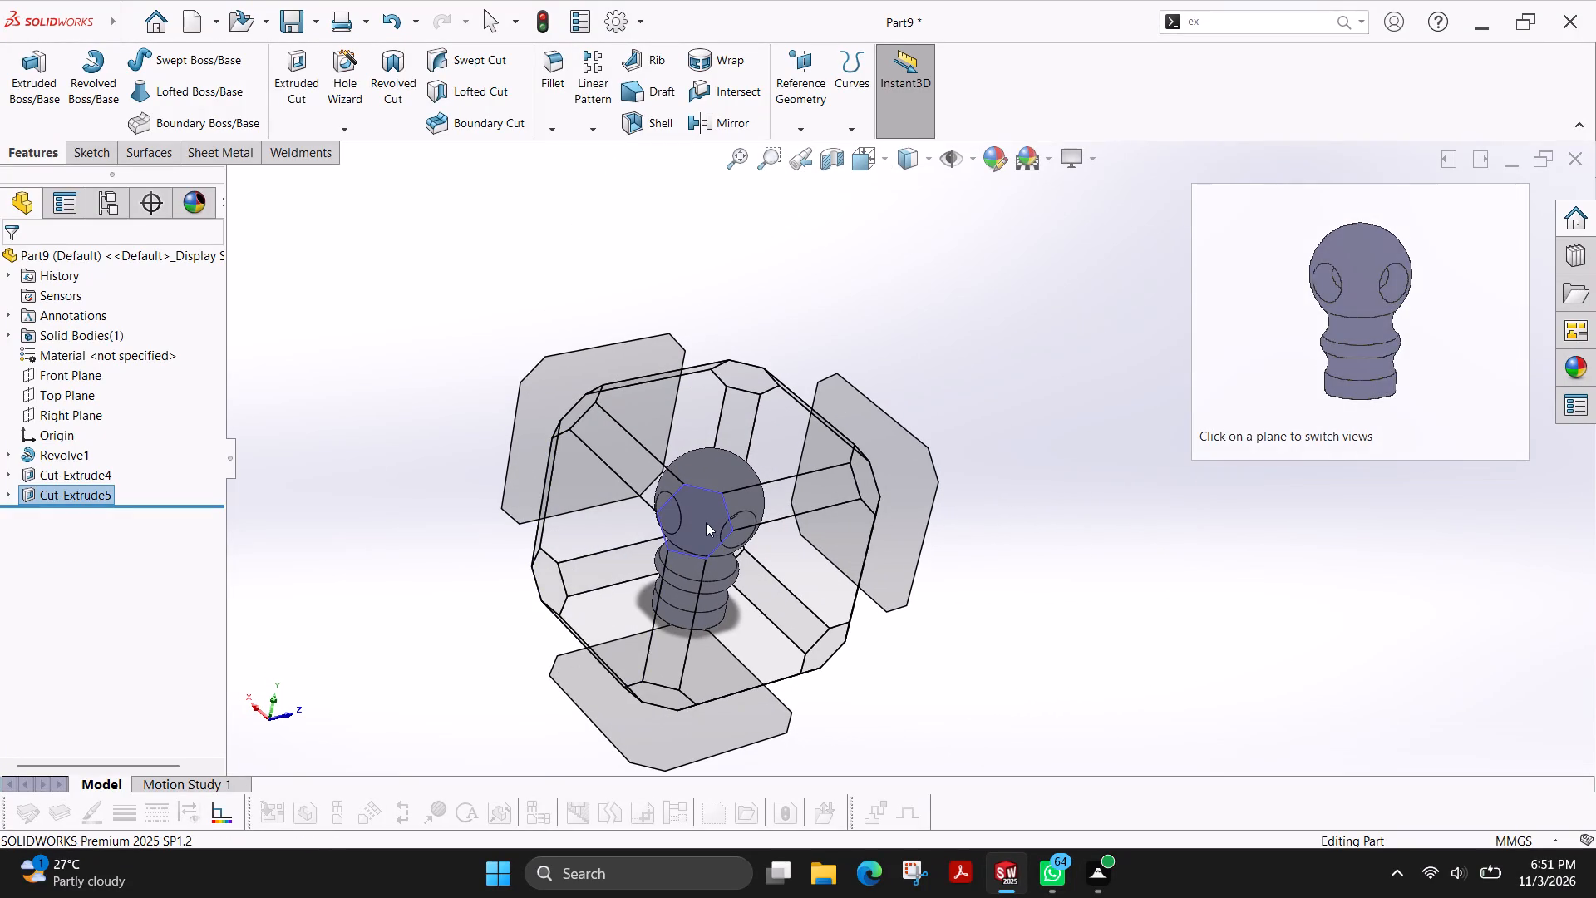
click(706, 522)
middle_drag(1101, 507, 1060, 560)
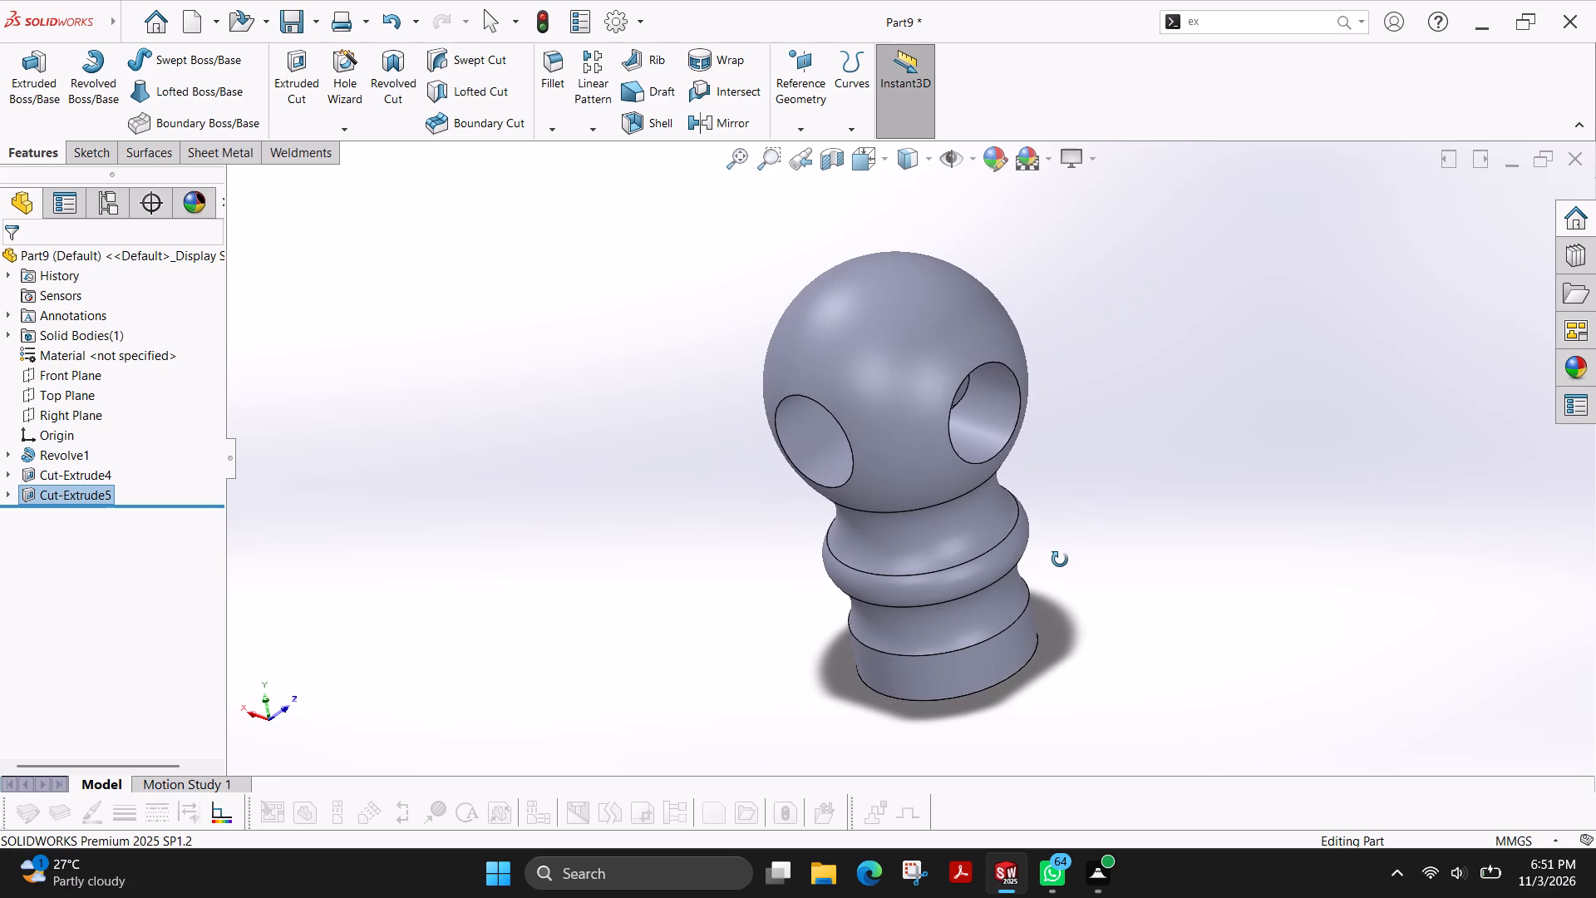
middle_drag(1060, 560, 1067, 564)
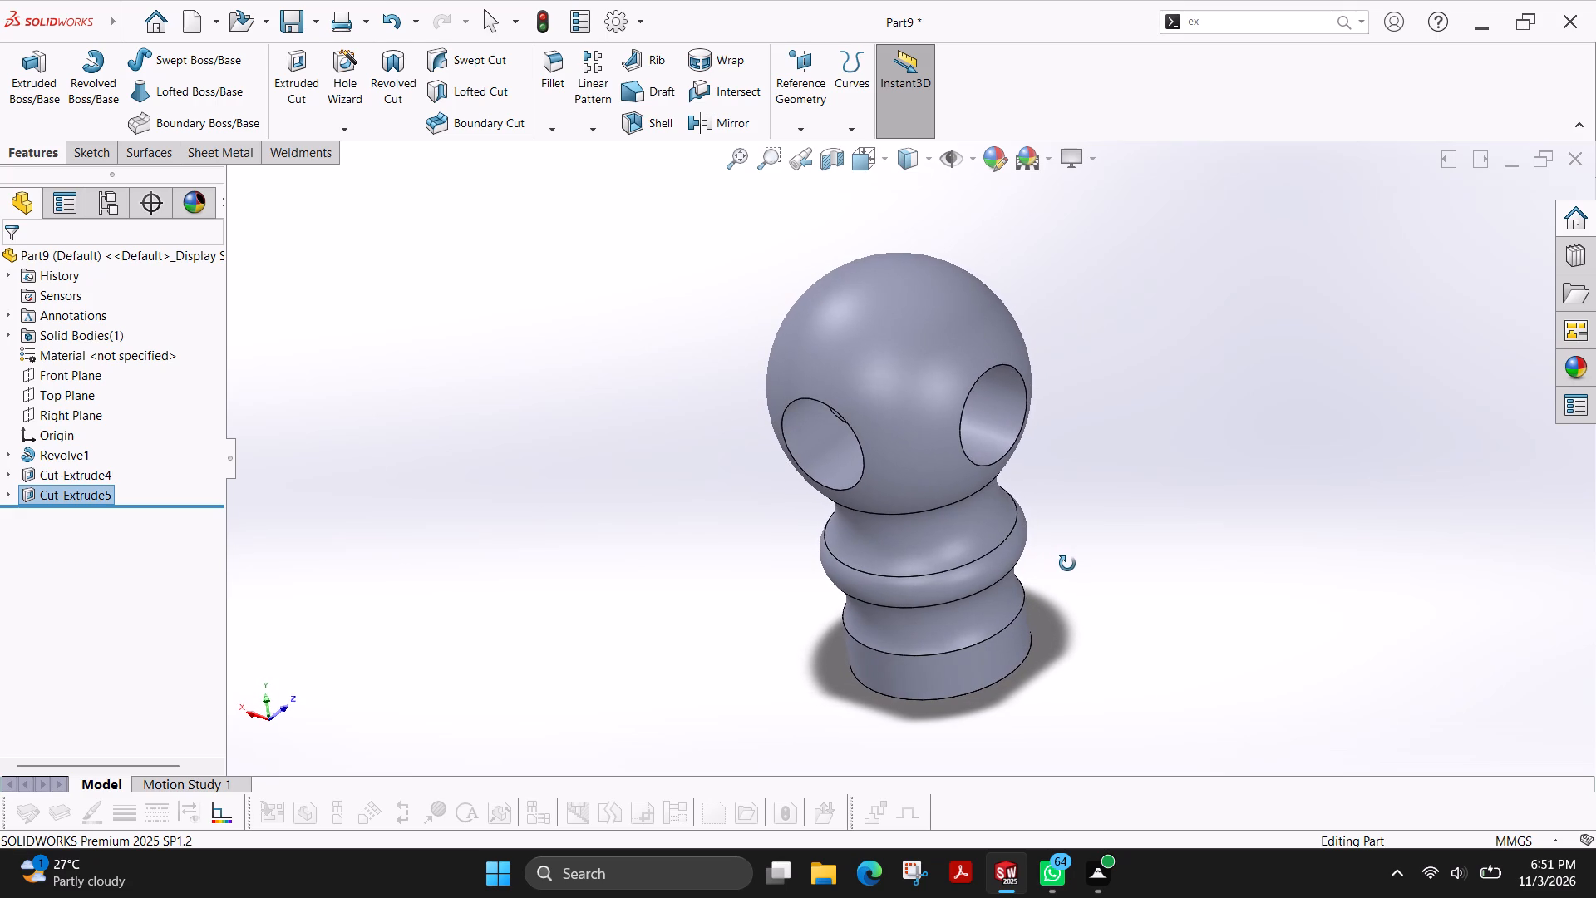
middle_drag(1067, 564, 1066, 575)
scroll(1066, 575, up, 3)
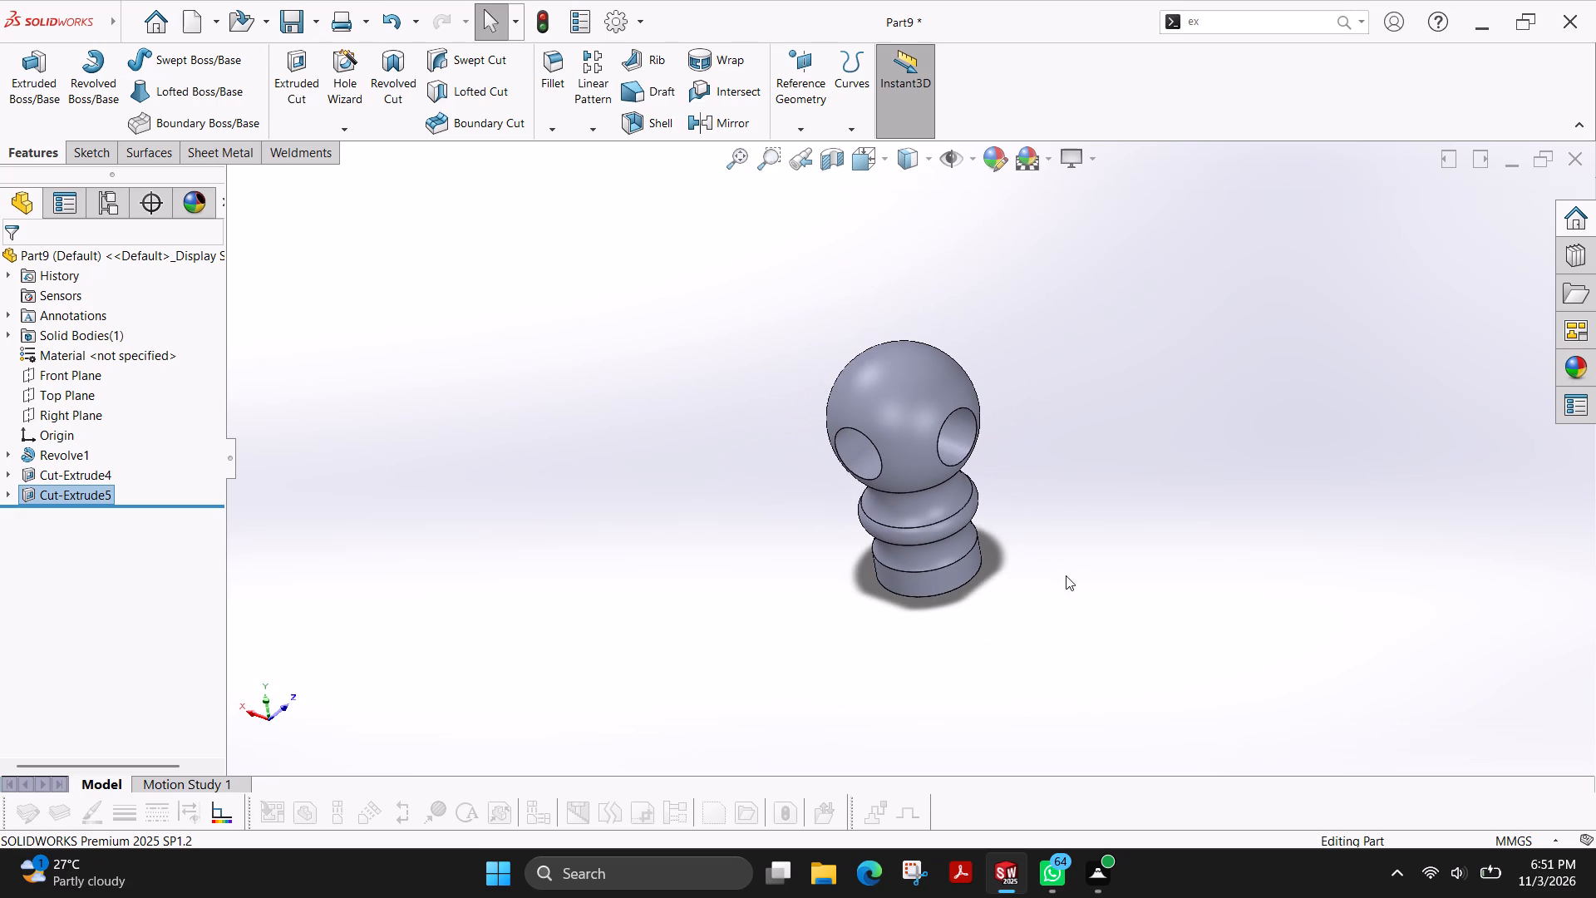
Save the part as fujiPart161 in the Desktop folder fuji drawing file > solidworks.
key(ctrl+s)
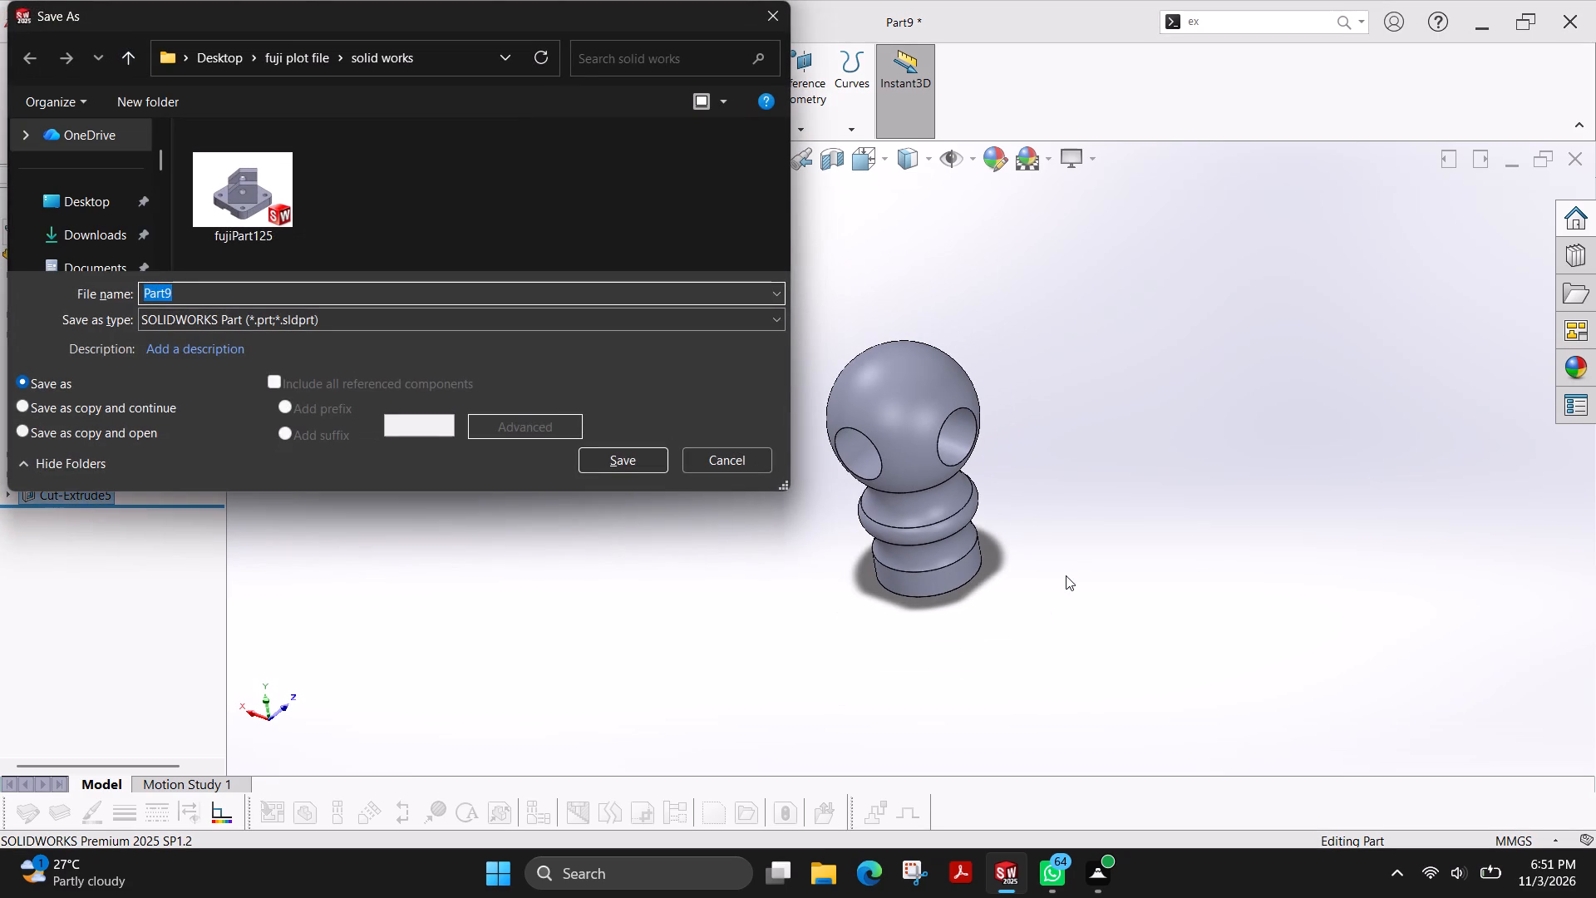
click(215, 62)
double_click(296, 208)
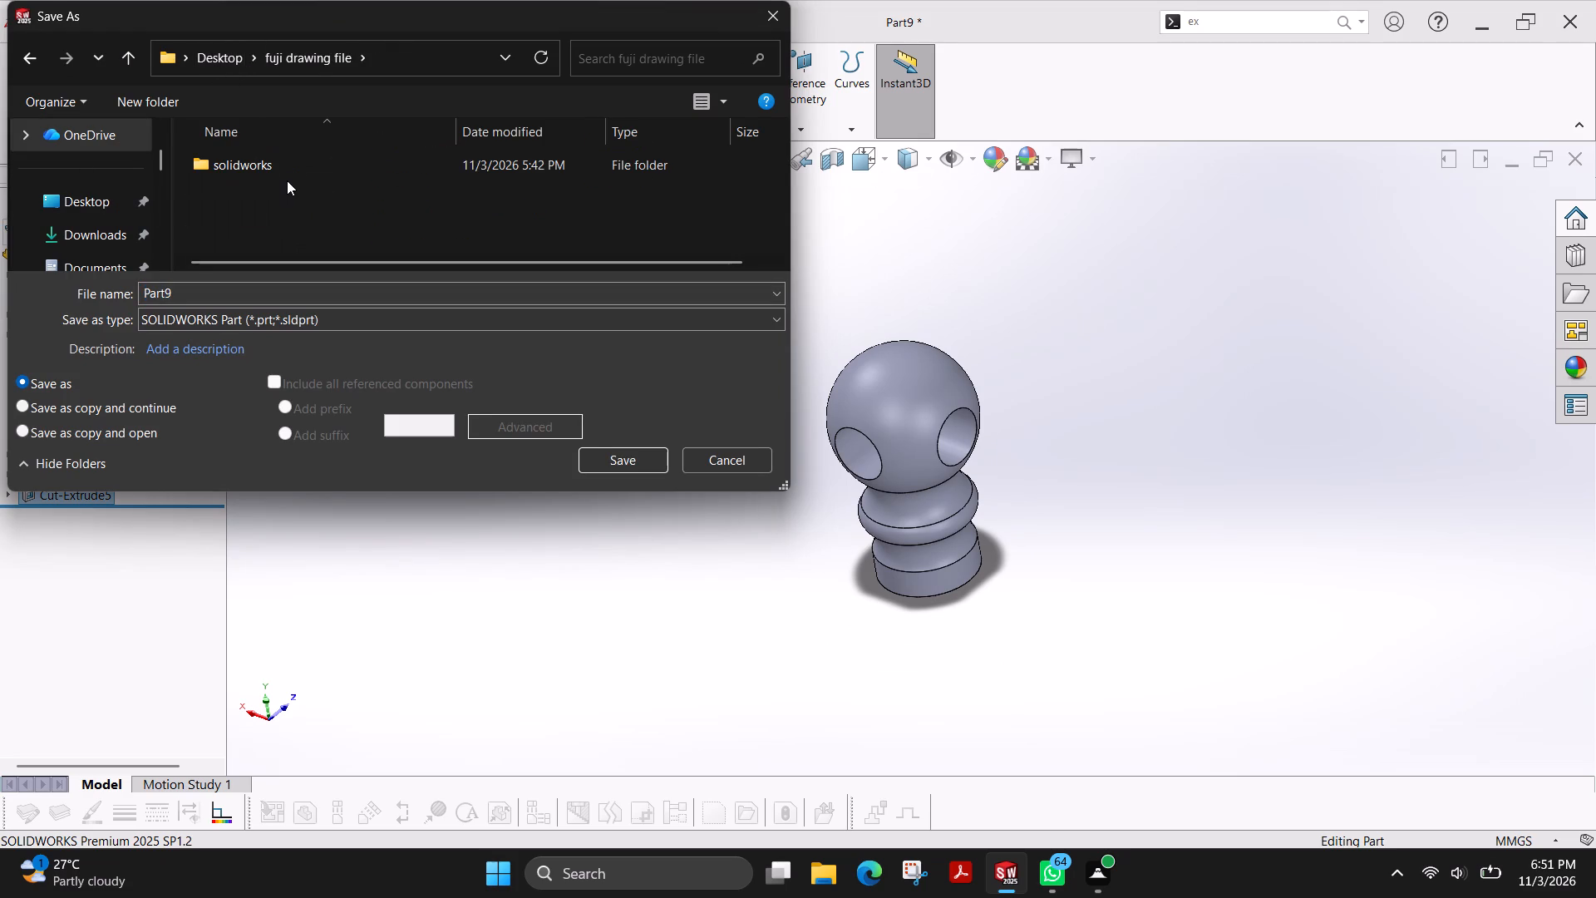
double_click(283, 170)
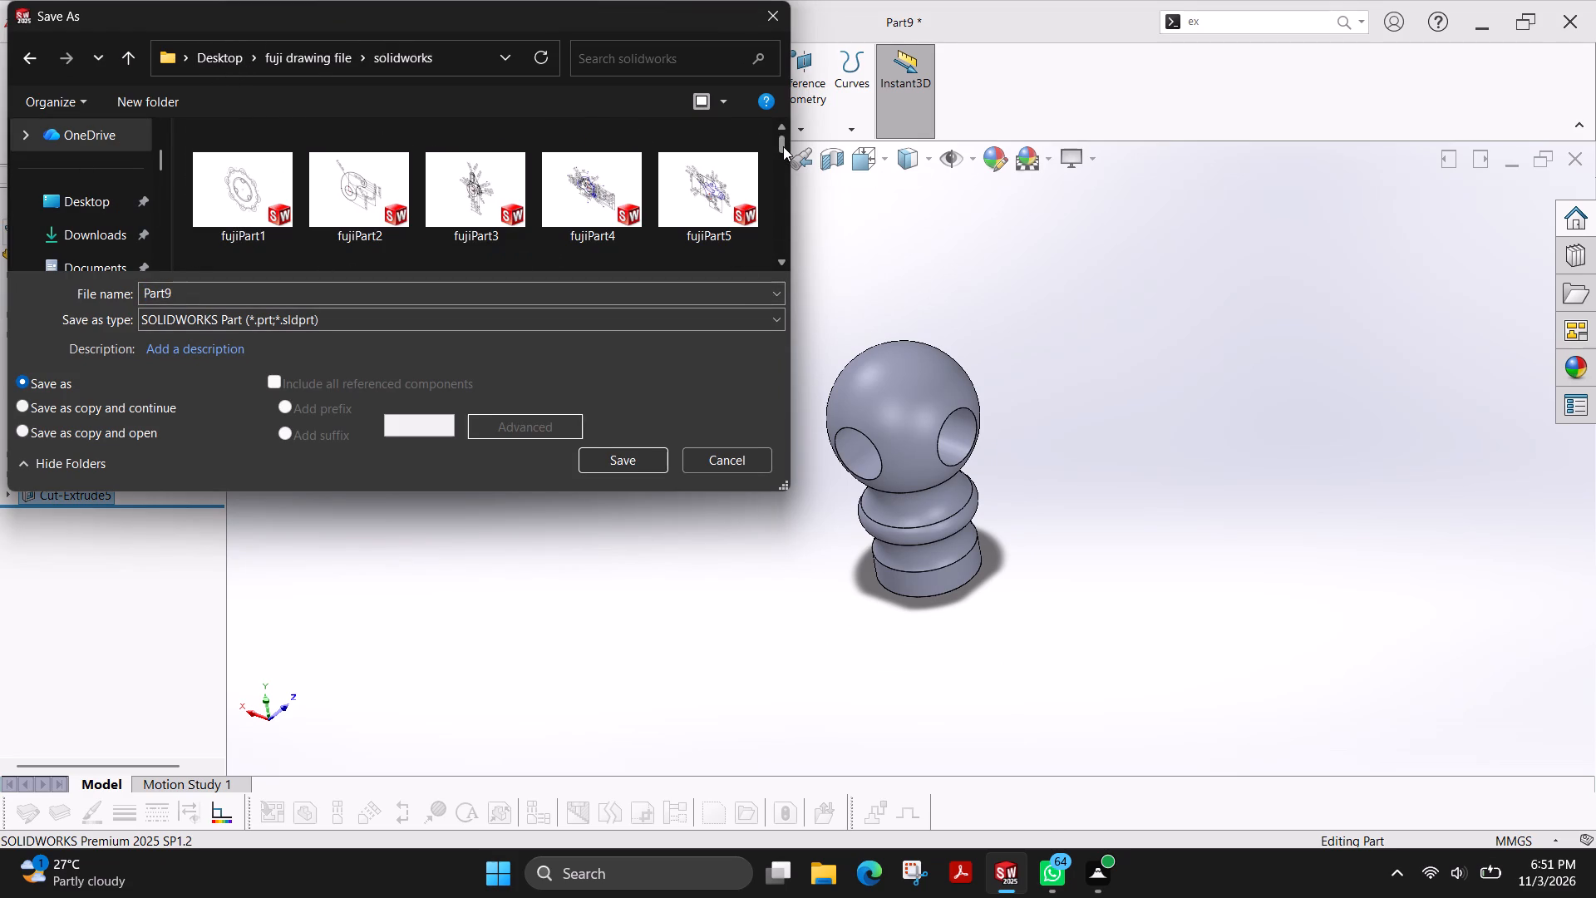
drag(782, 146, 796, 266)
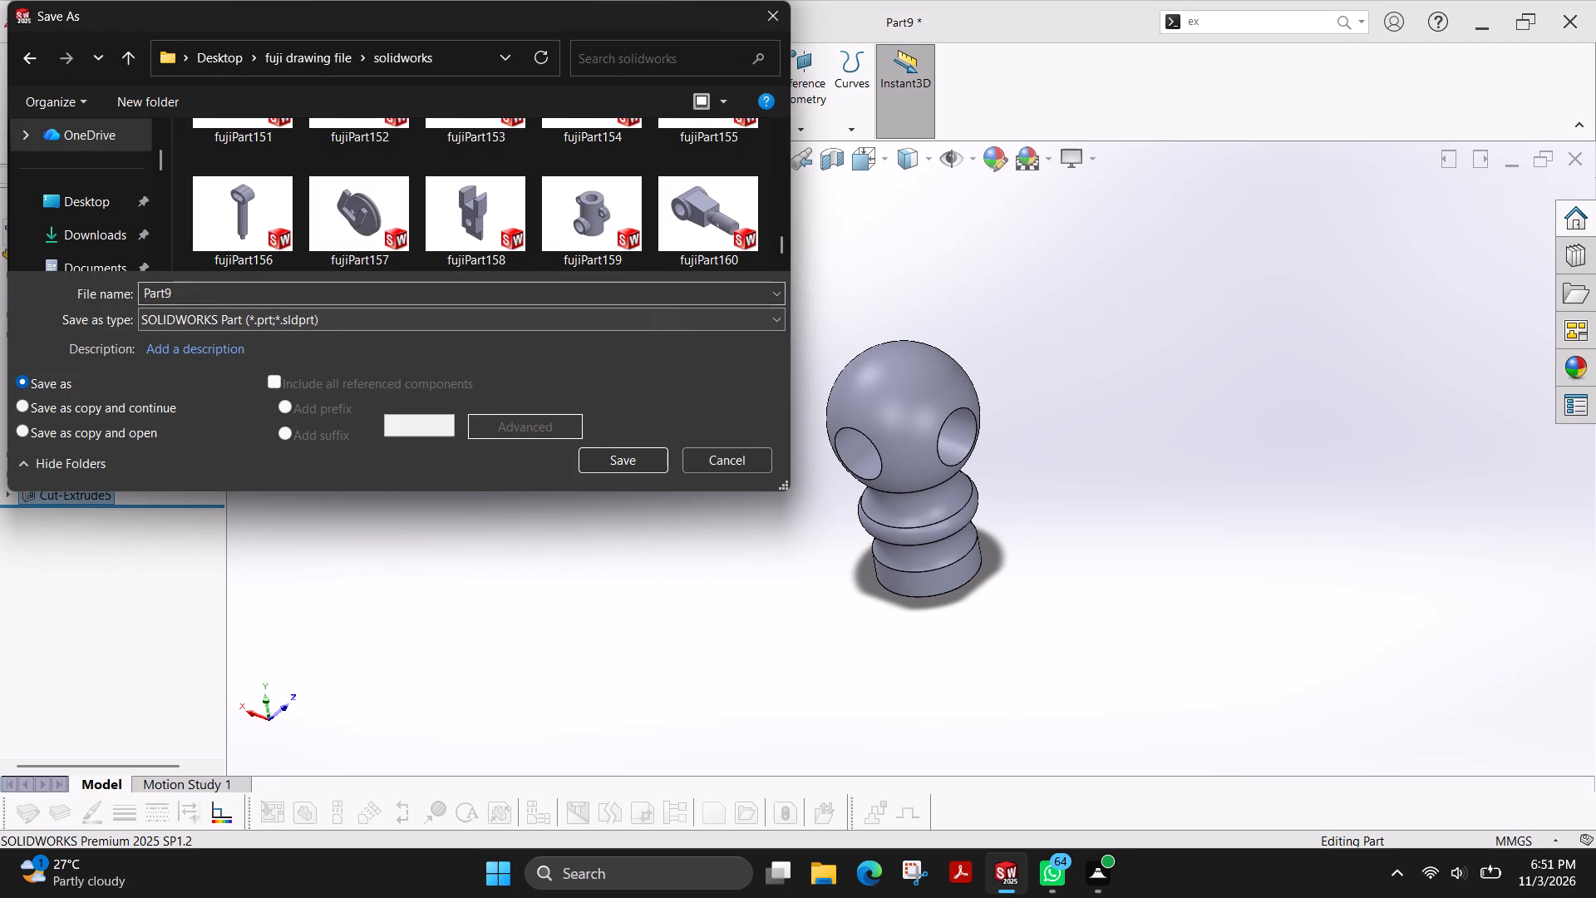
click(652, 296)
key(Right)
key(BackSpace)
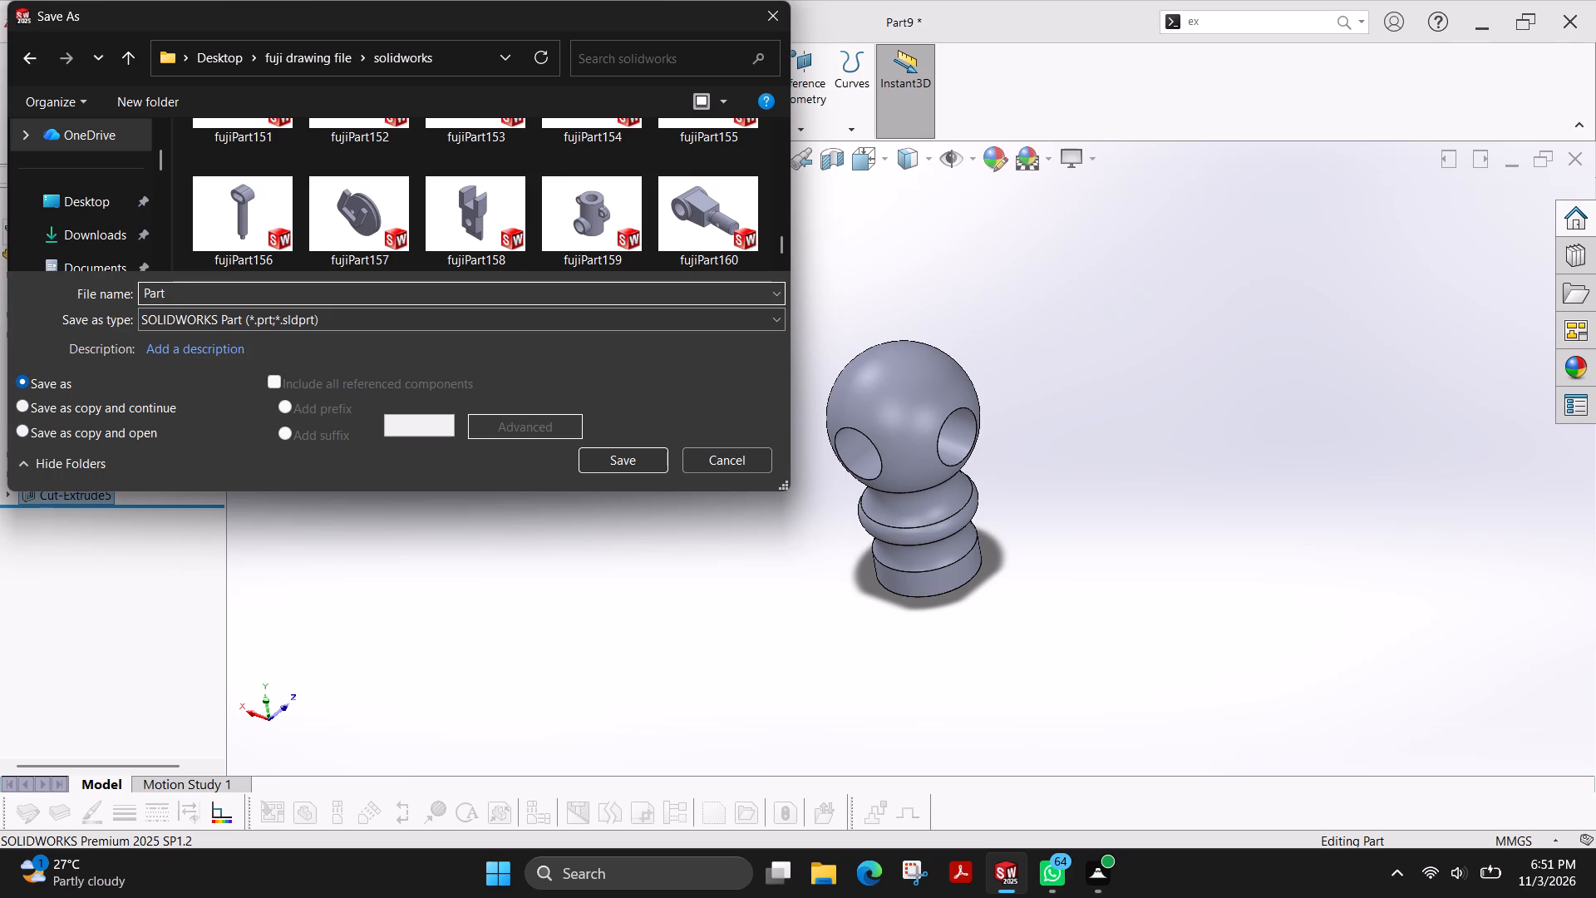
text(161)
key(Left)
key(Left)
key(Left)
key(Left)
key(Left)
key(Left)
key(Left)
key(Left)
key(Left)
key(Left)
key(Left)
key(Left)
key(Left)
text(fuji)
click(623, 459)
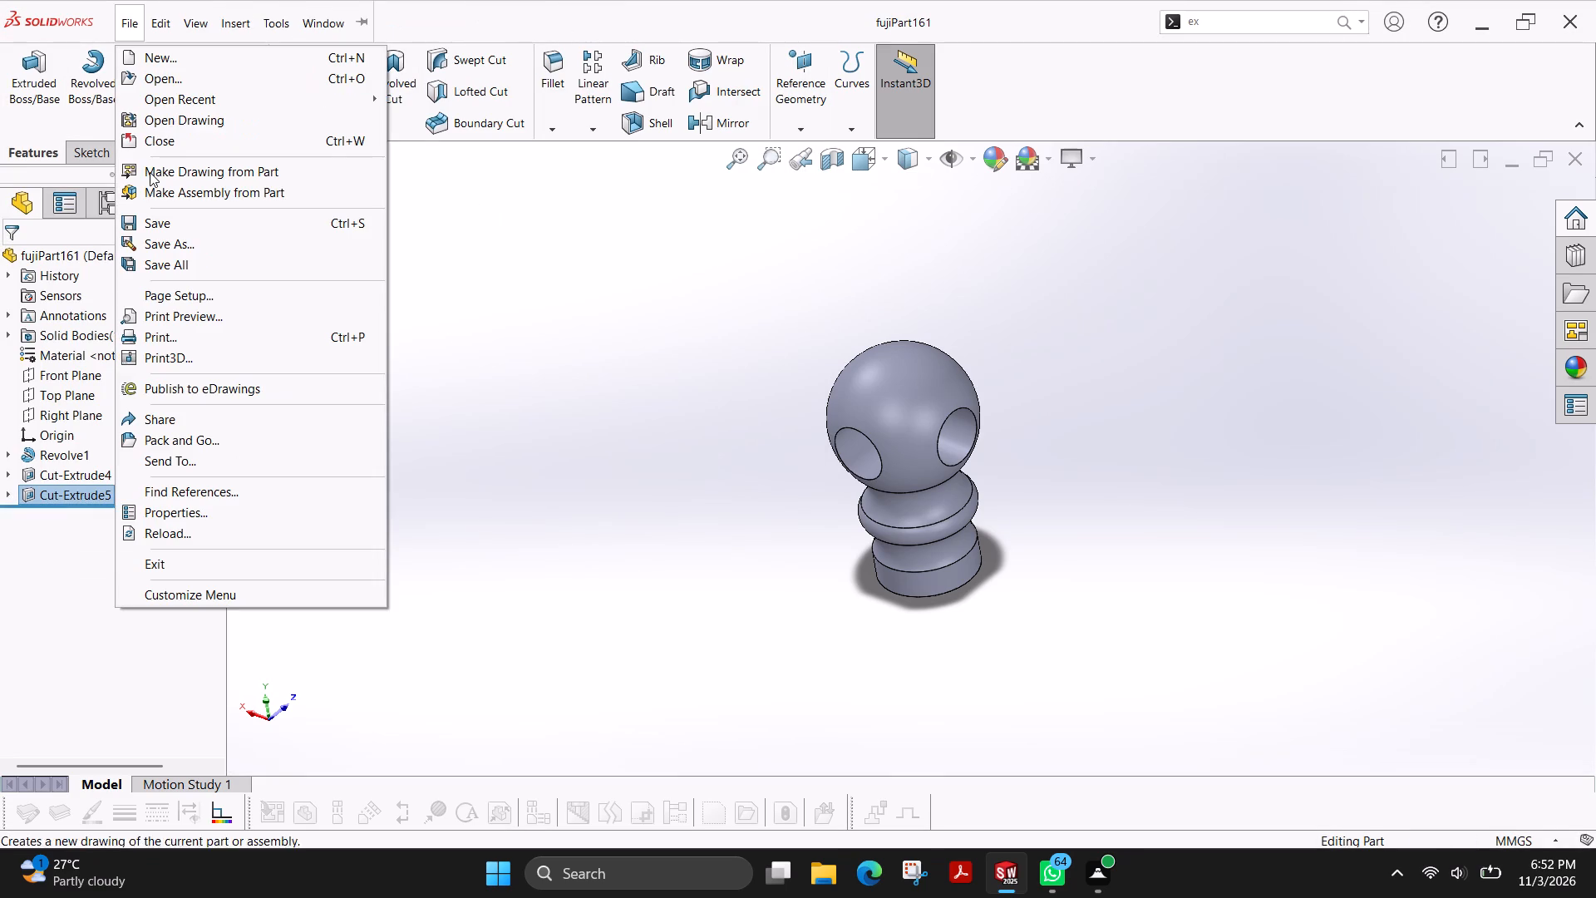
Save the part again as fujiPart161 in the Desktop folder fuji plot file > solid works.
click(181, 249)
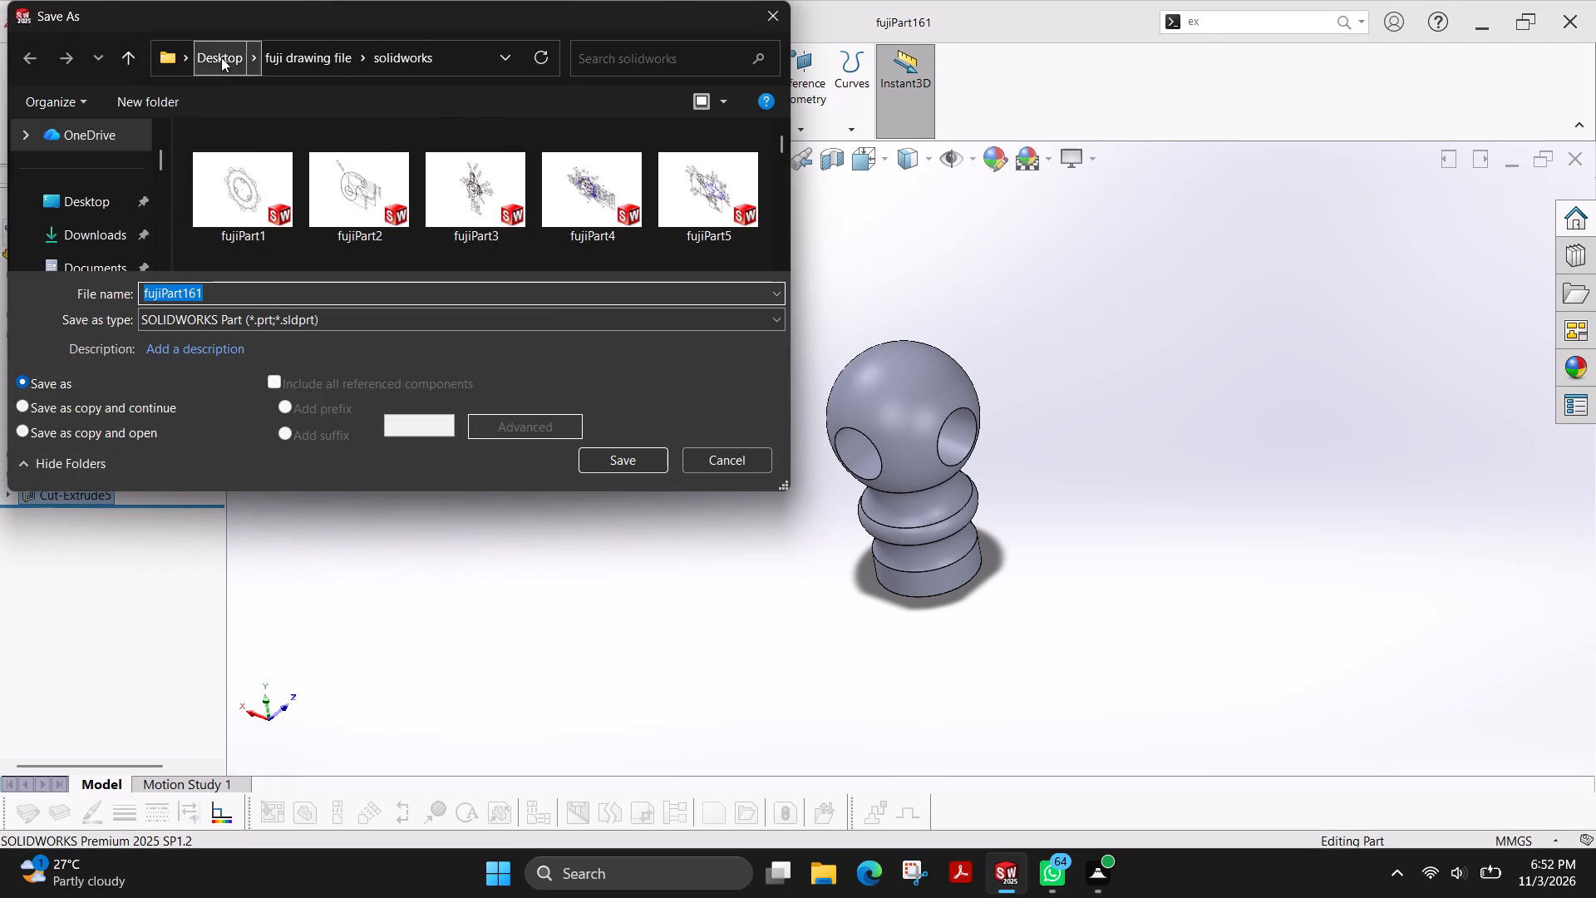
click(221, 57)
double_click(266, 180)
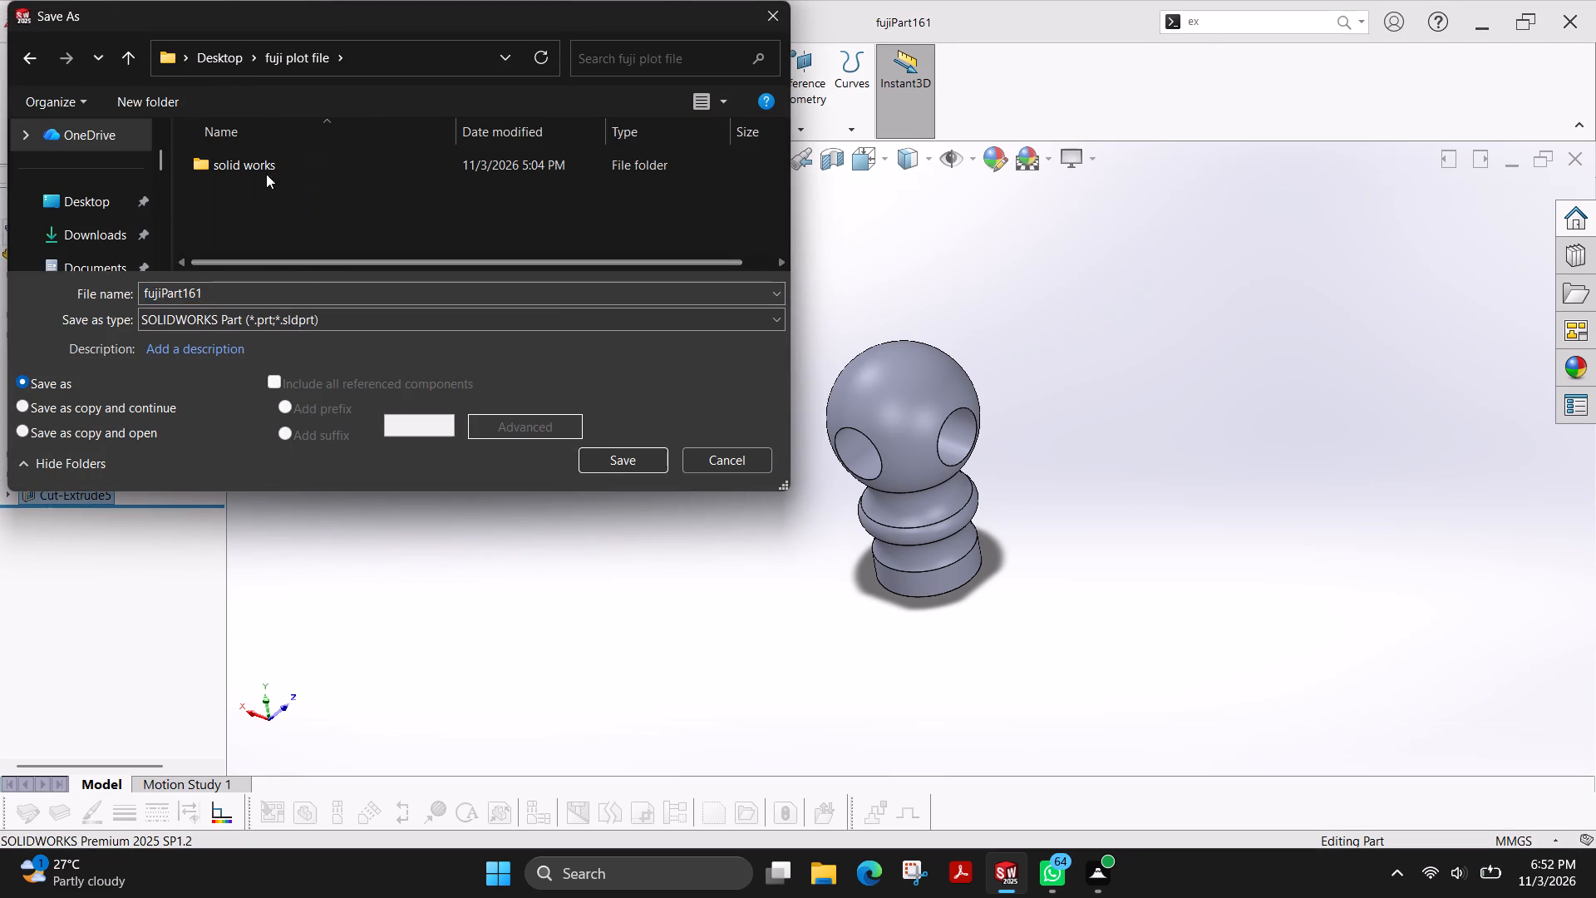
double_click(266, 165)
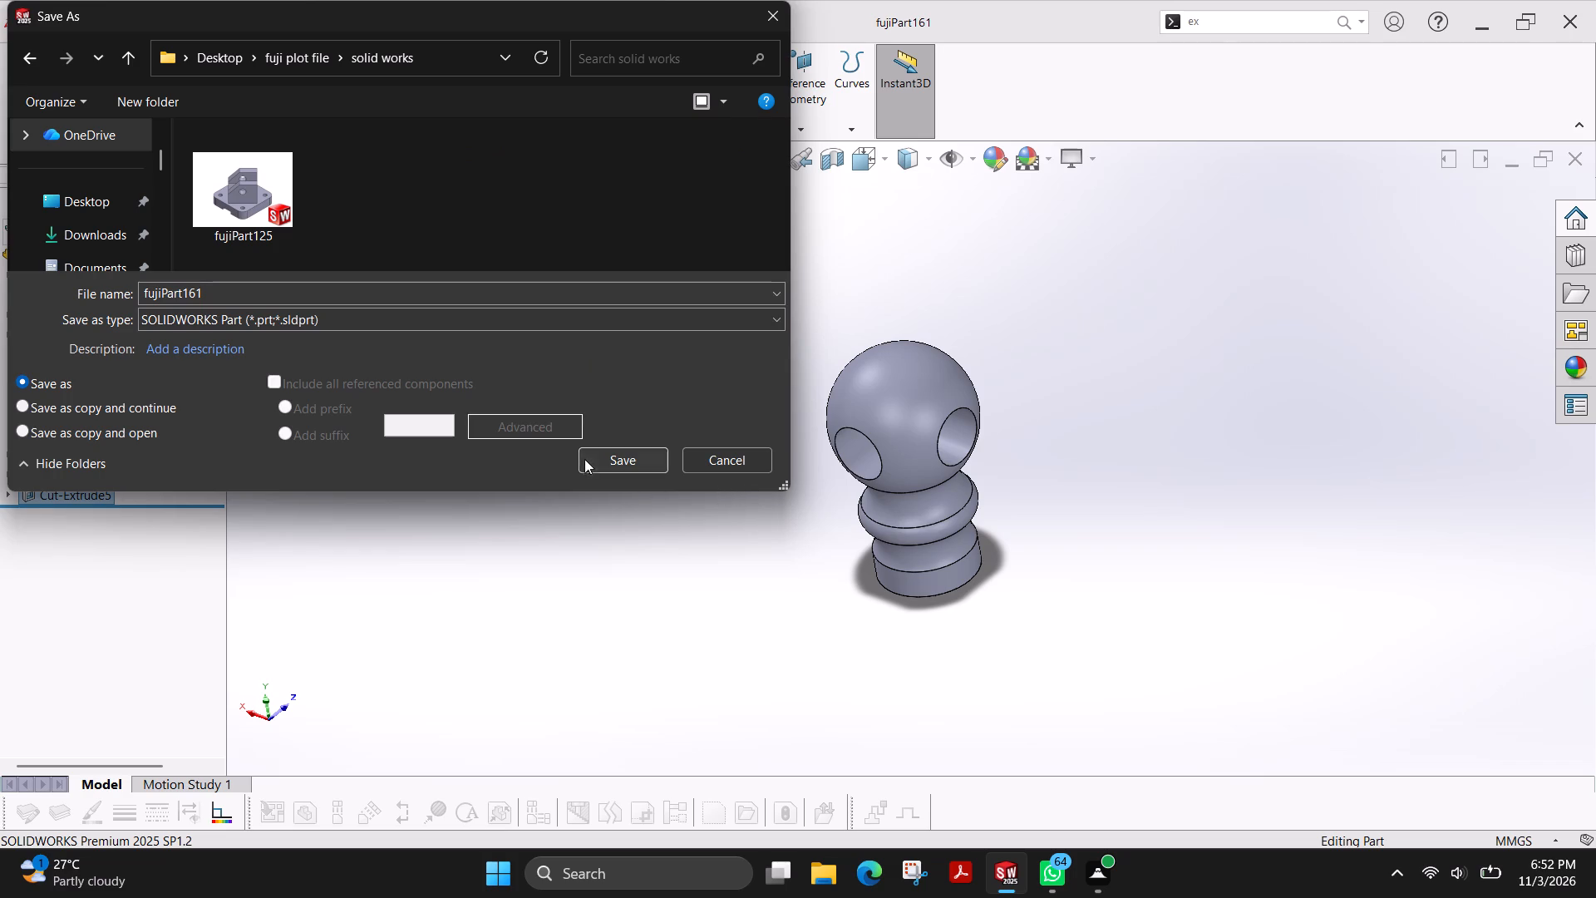
click(616, 461)
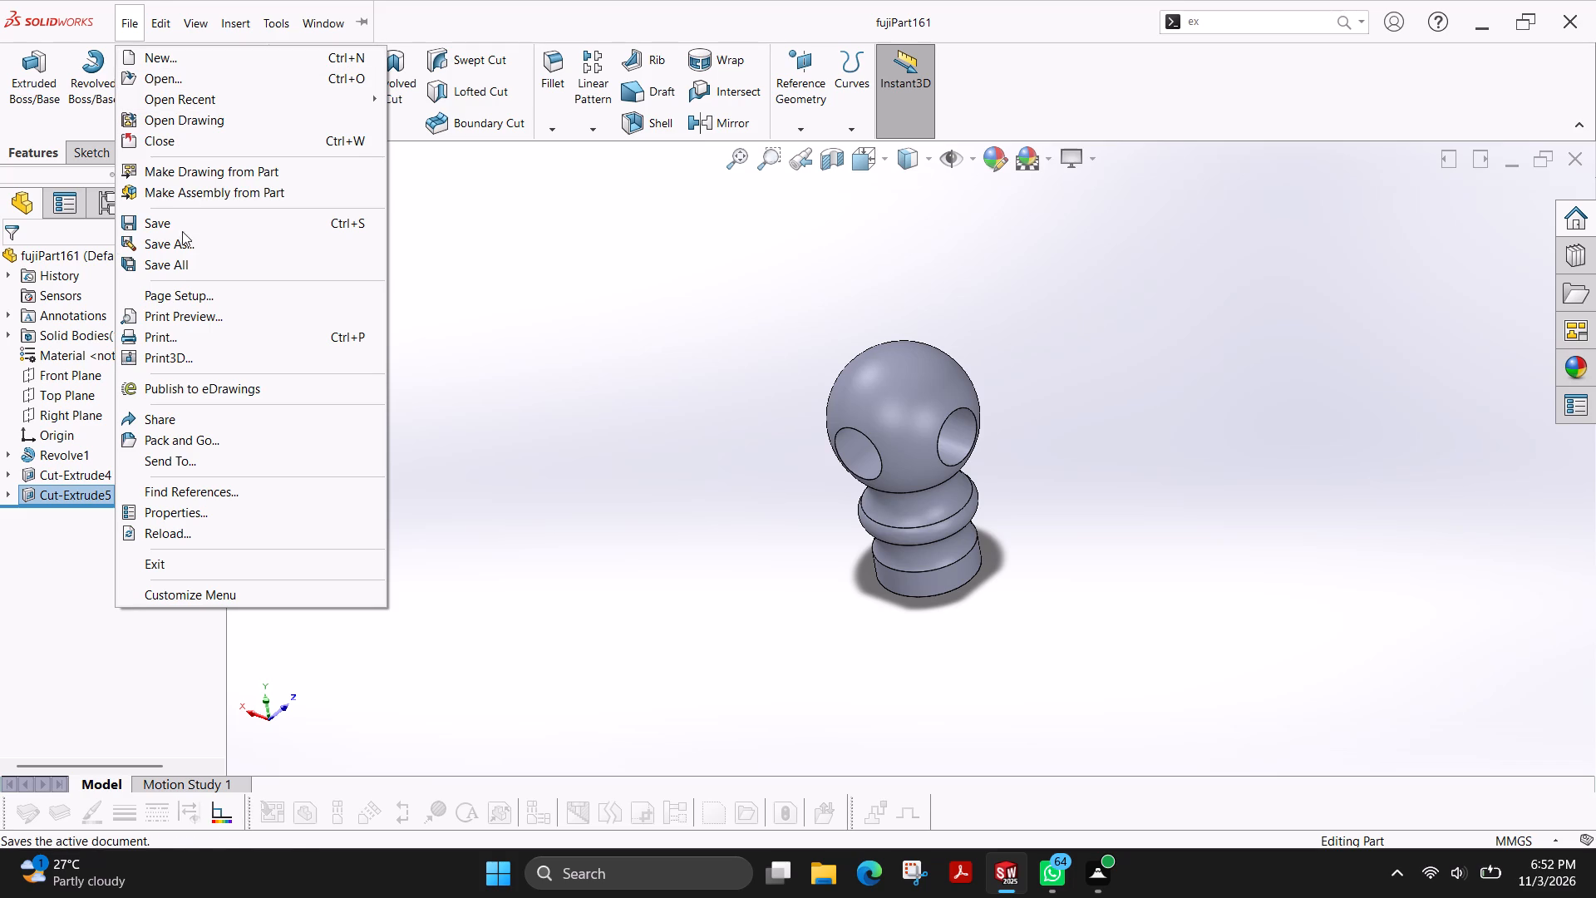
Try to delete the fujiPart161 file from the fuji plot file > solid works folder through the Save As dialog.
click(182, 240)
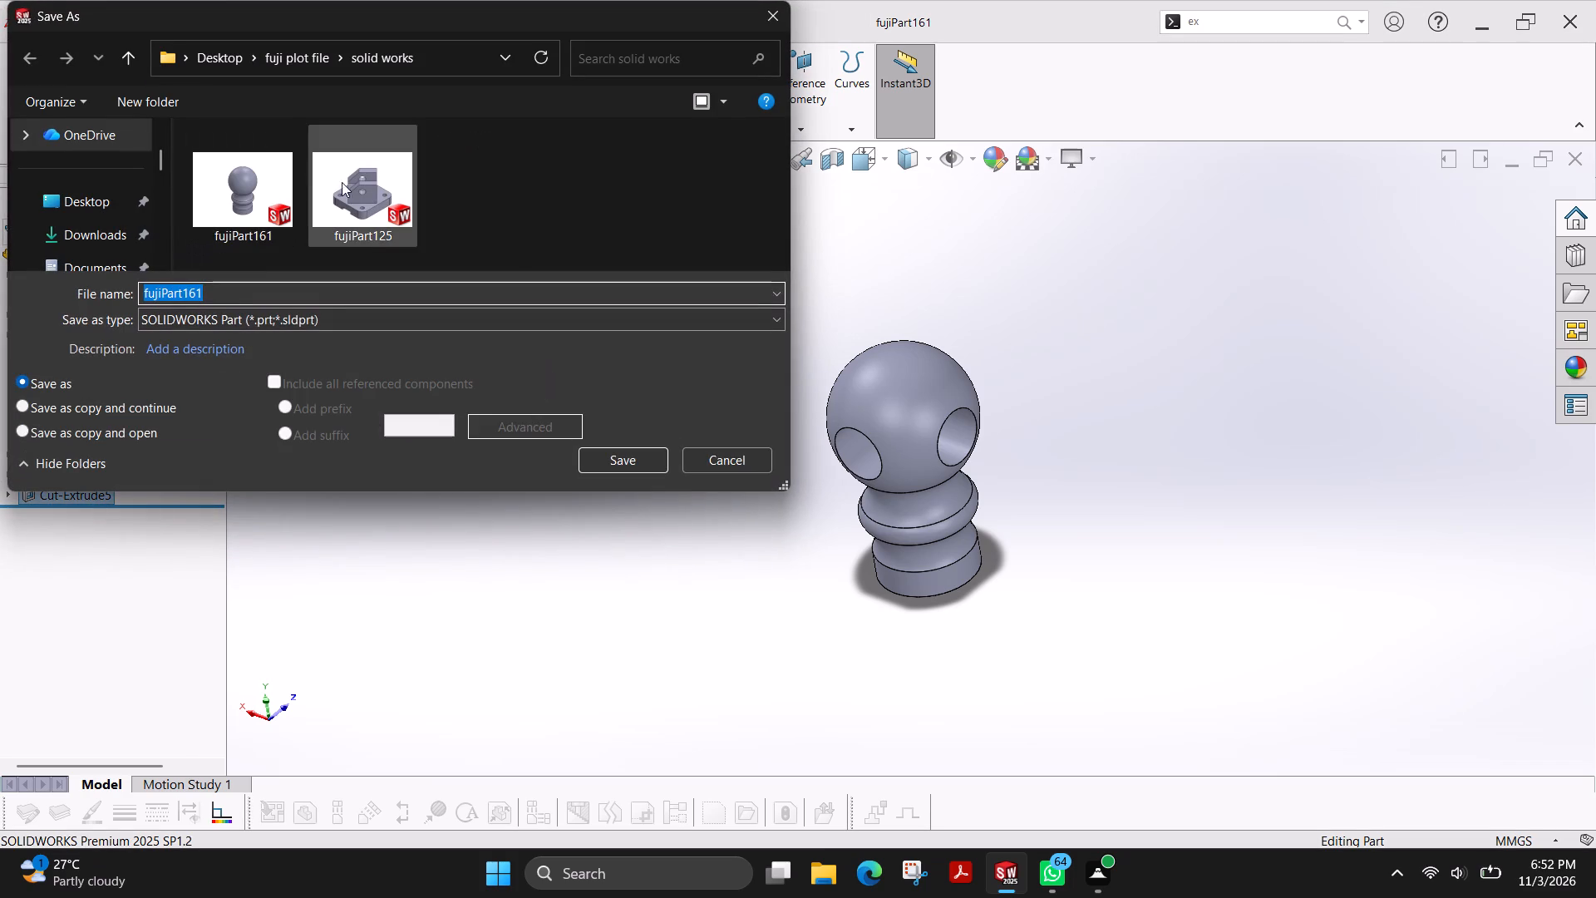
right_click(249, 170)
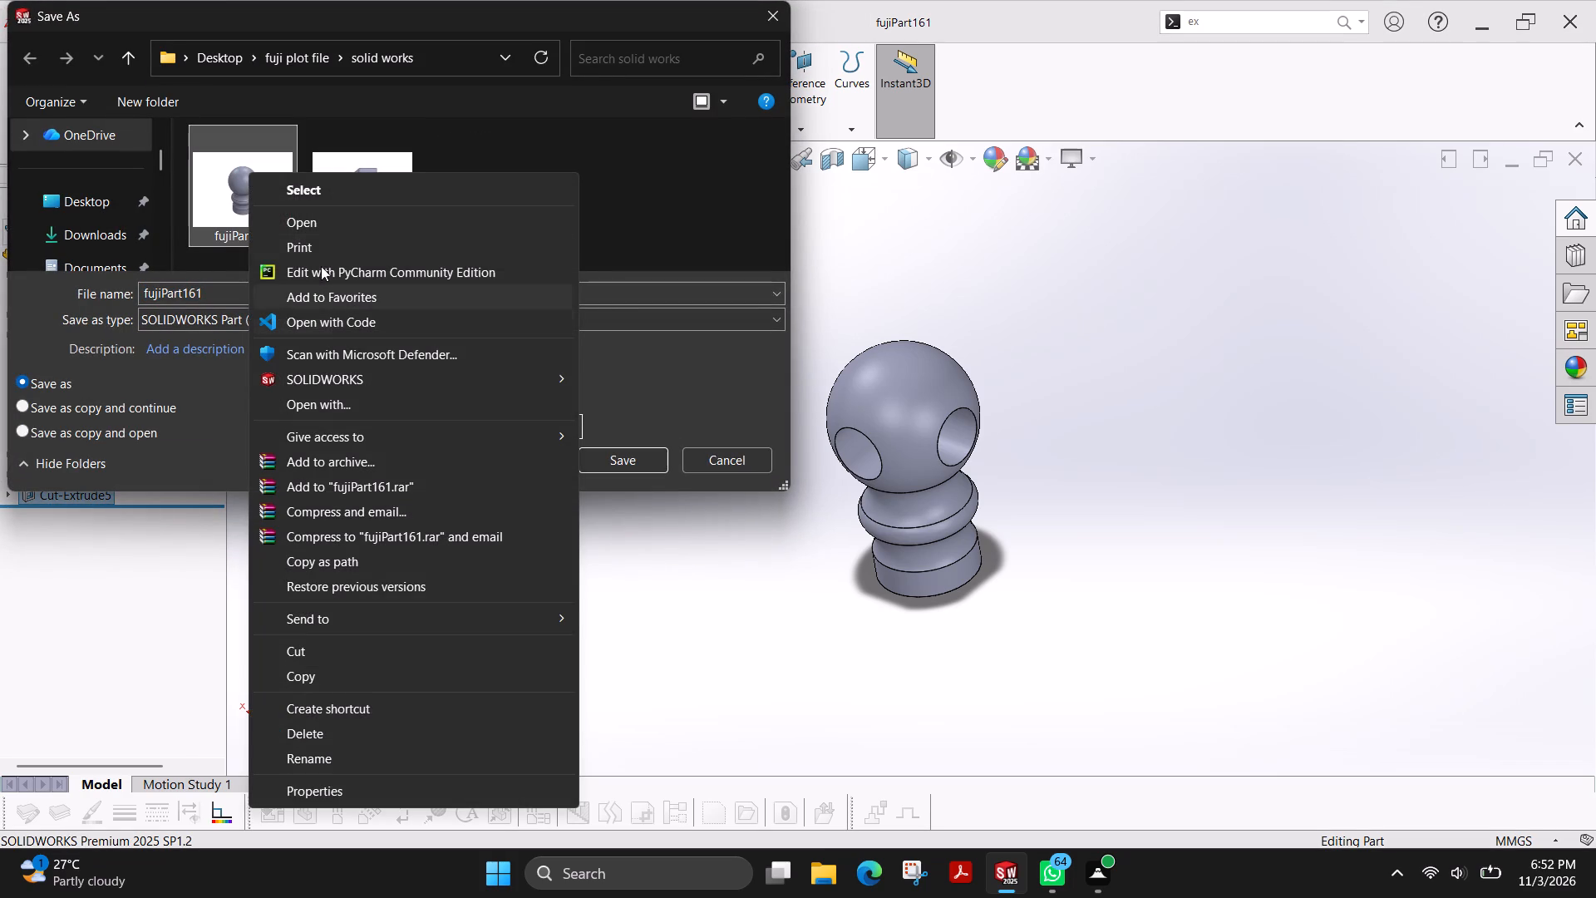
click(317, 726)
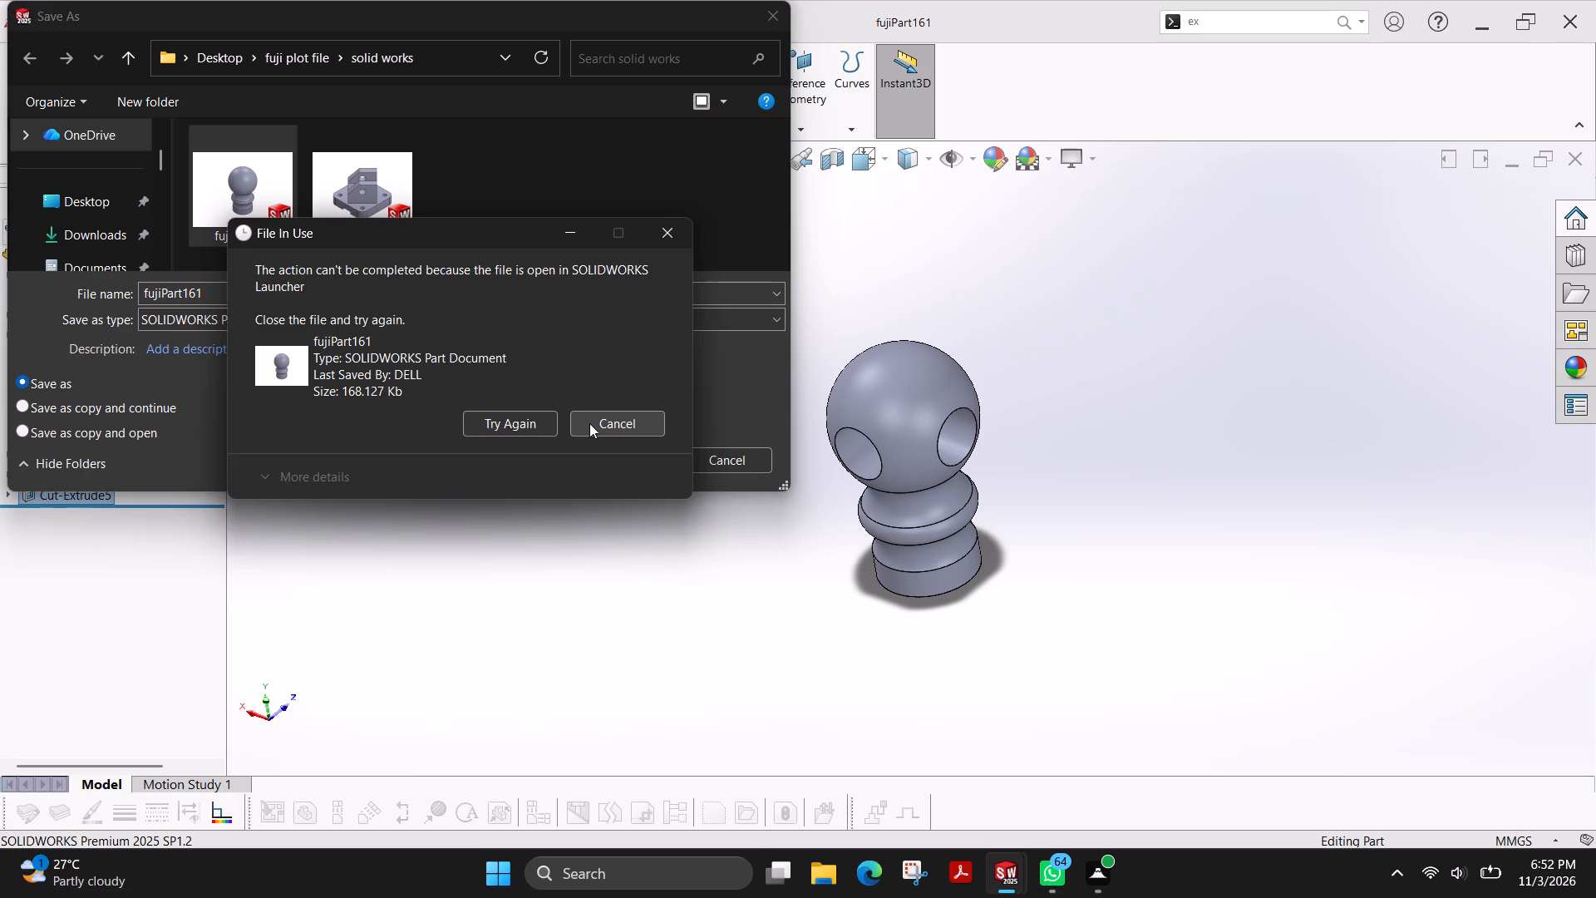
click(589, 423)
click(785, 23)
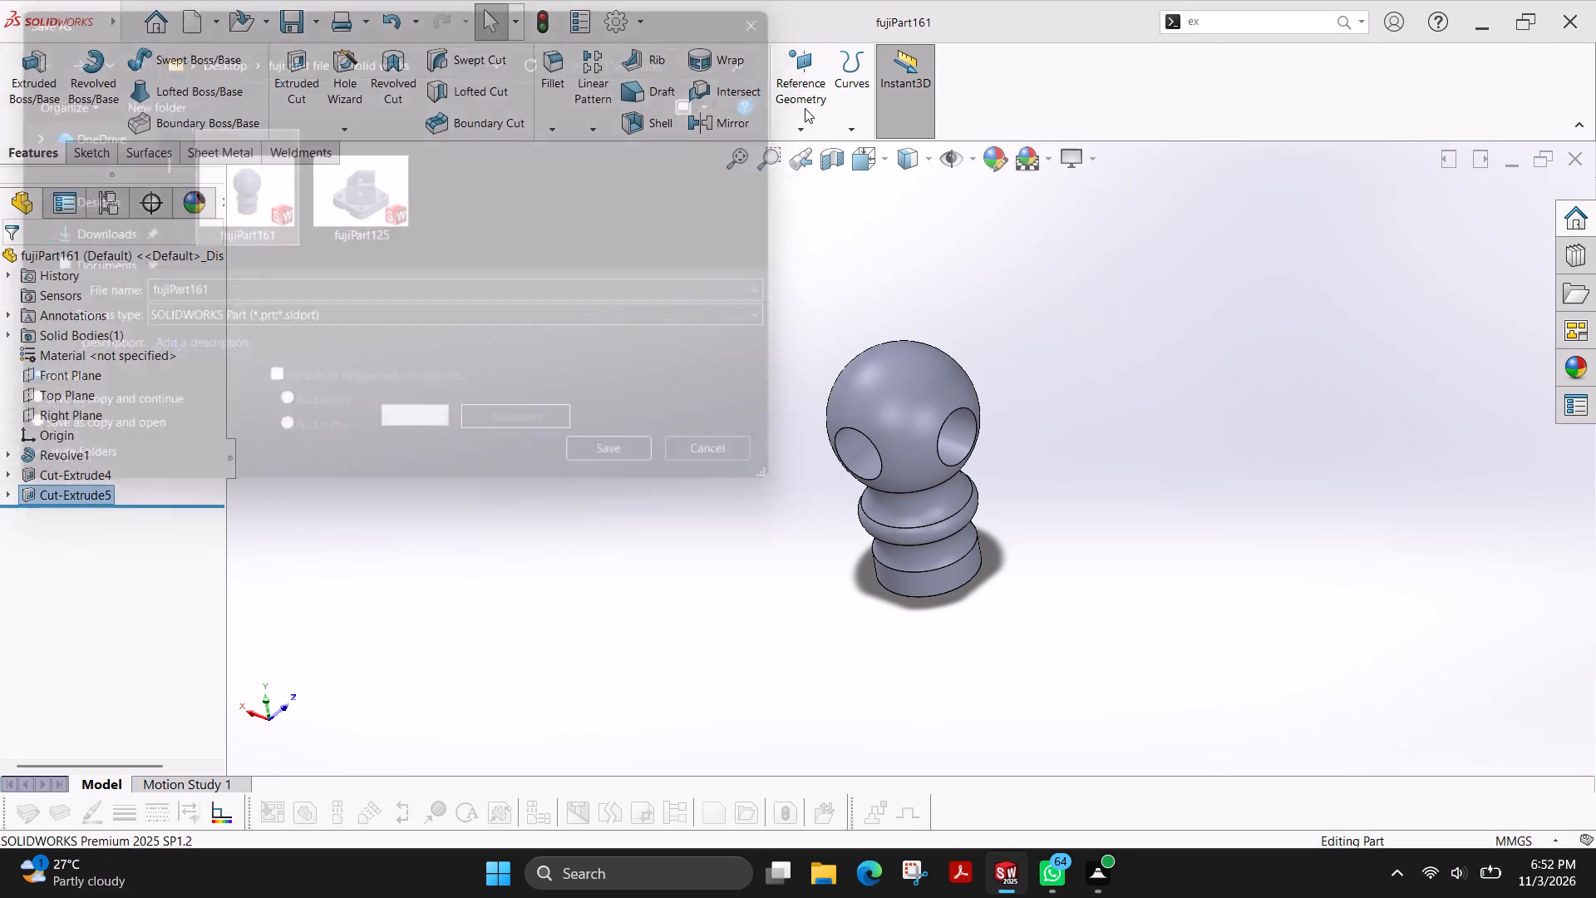